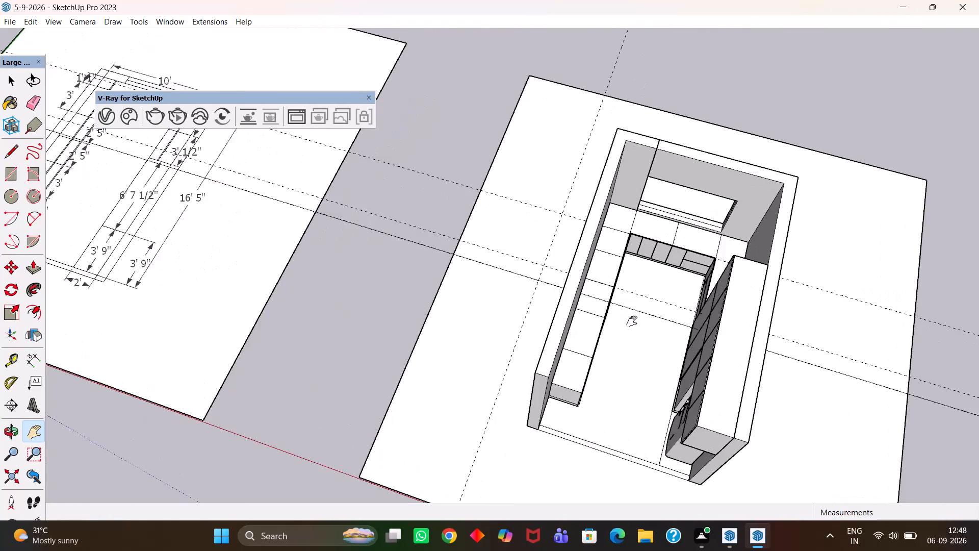
# Save the room model with the kitchen cabinets and fitted doors.
pyautogui.scroll(-3, 632, 320)
pyautogui.moveTo(601, 322); pyautogui.dragTo(612, 332, button='middle')
pyautogui.scroll(2, 609, 330)
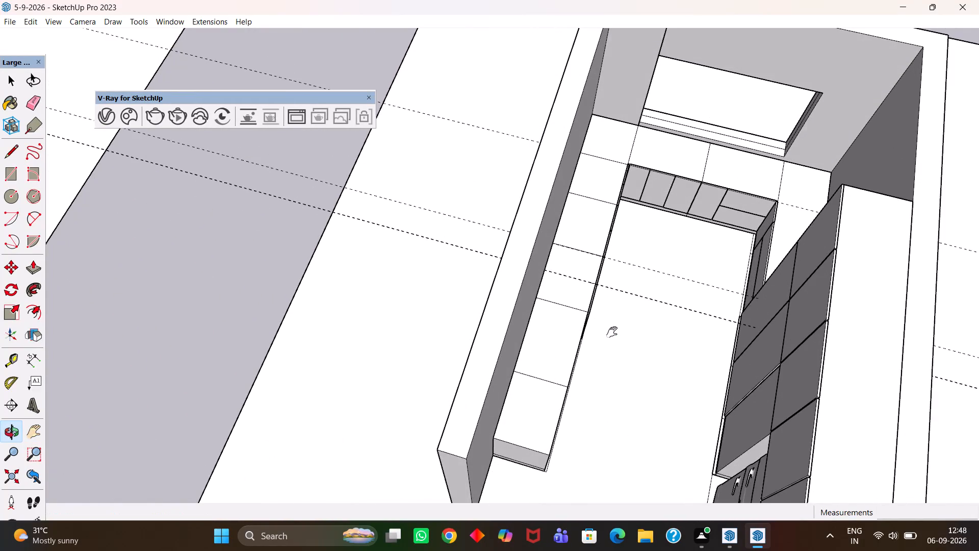
pyautogui.hotkey('ctrl', 's')
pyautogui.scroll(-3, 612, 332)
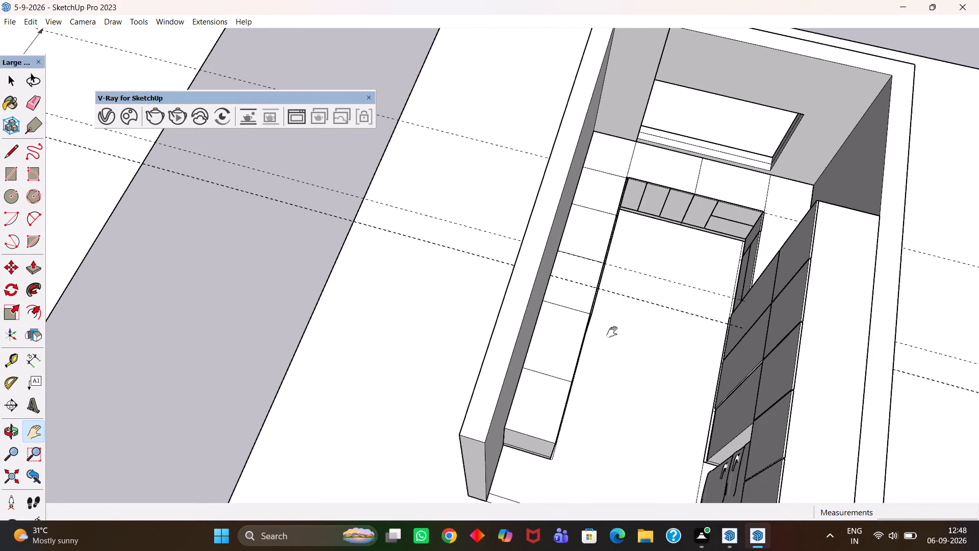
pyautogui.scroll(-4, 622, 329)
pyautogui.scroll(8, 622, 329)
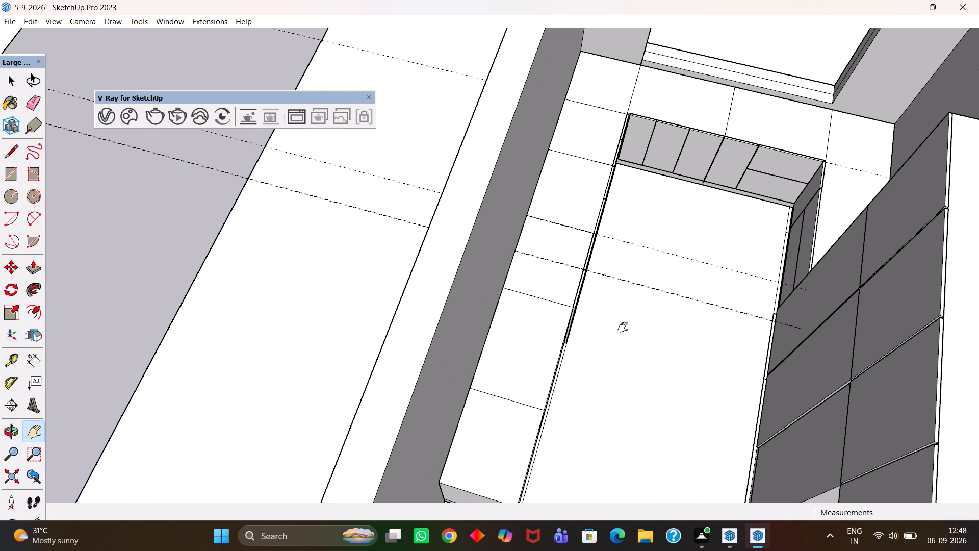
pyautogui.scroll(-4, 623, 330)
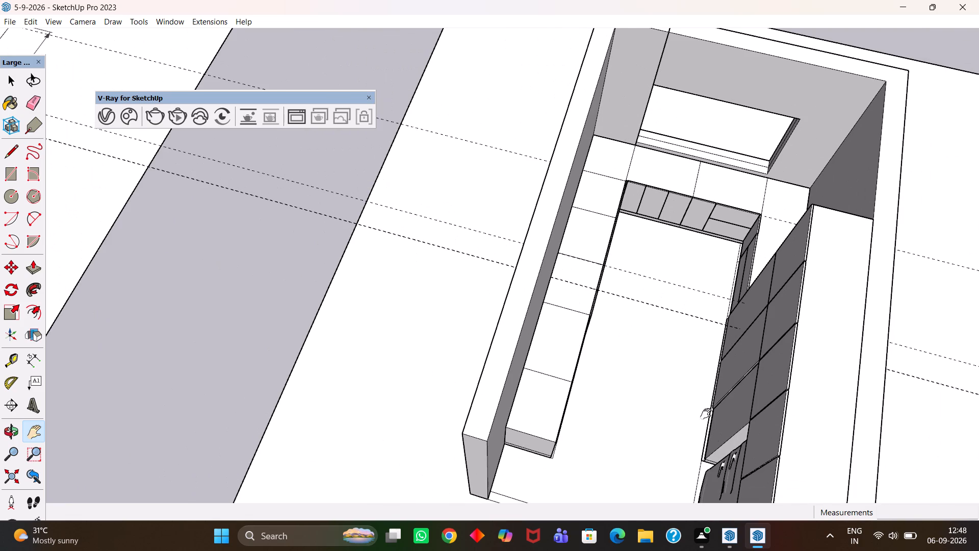
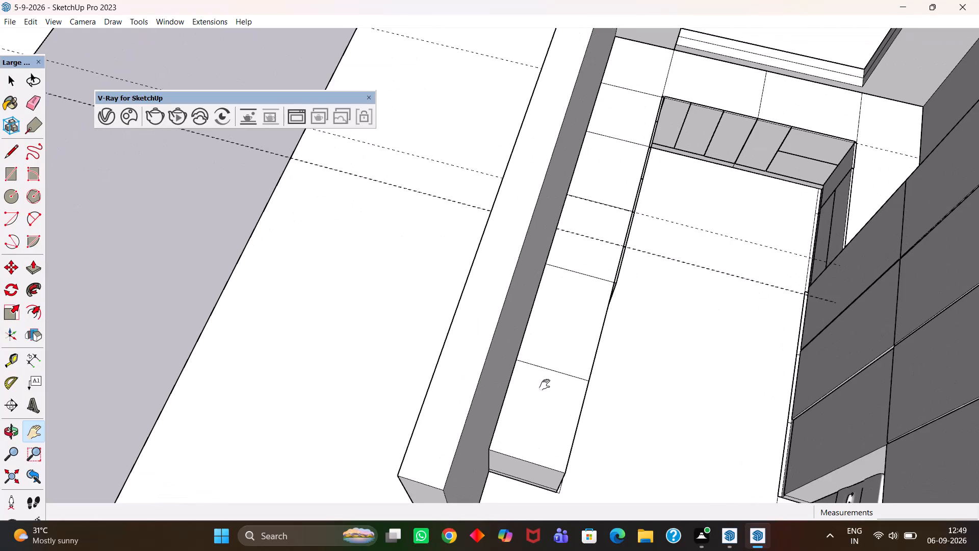
# Examine the long counter's base cabinets, their fitted doors and the back wall above them.
pyautogui.moveTo(584, 381); pyautogui.dragTo(449, 349, button='middle')
pyautogui.middleClick(566, 323)
pyautogui.scroll(9, 566, 323)
pyautogui.moveTo(616, 325); pyautogui.dragTo(538, 330, button='middle')
pyautogui.scroll(1, 602, 330)
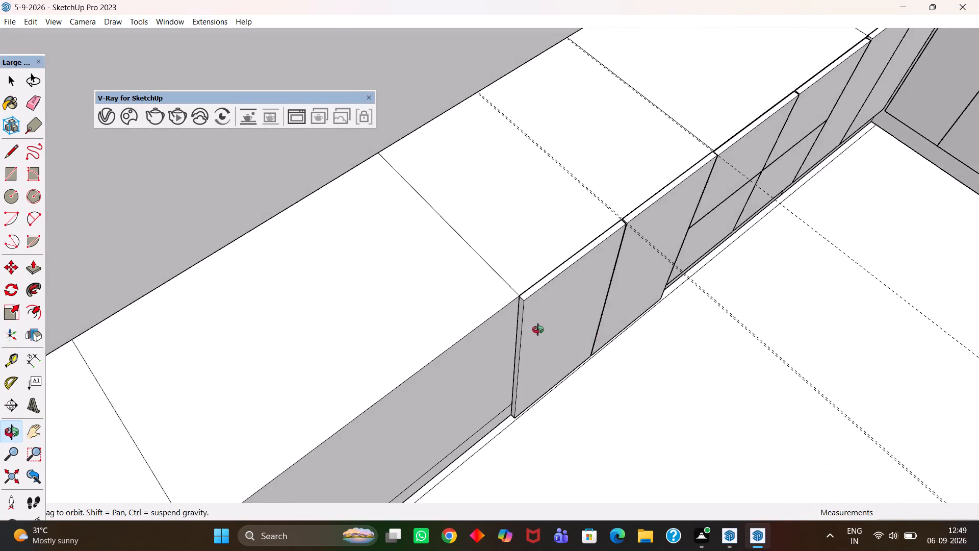
pyautogui.moveTo(538, 330); pyautogui.dragTo(462, 328, button='middle')
pyautogui.scroll(1, 460, 328)
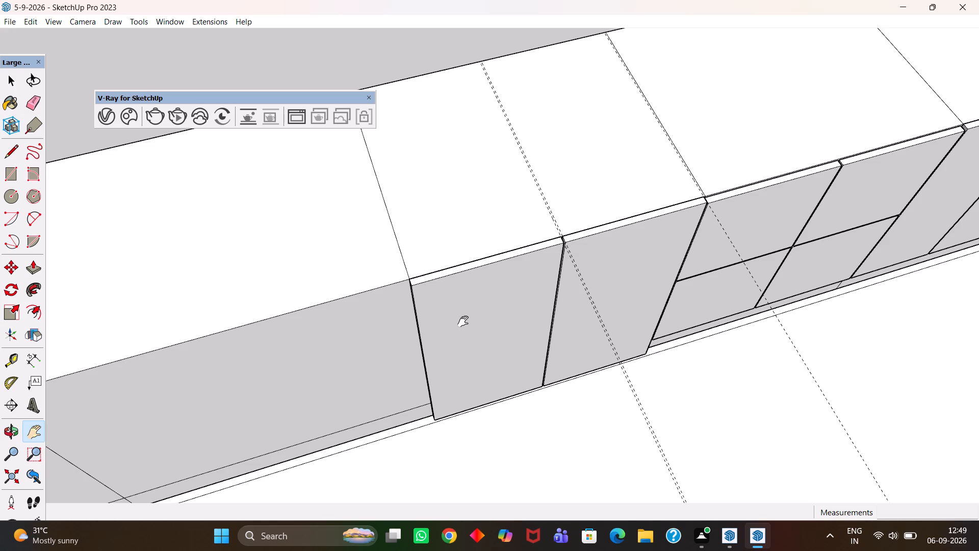
pyautogui.scroll(-13, 458, 314)
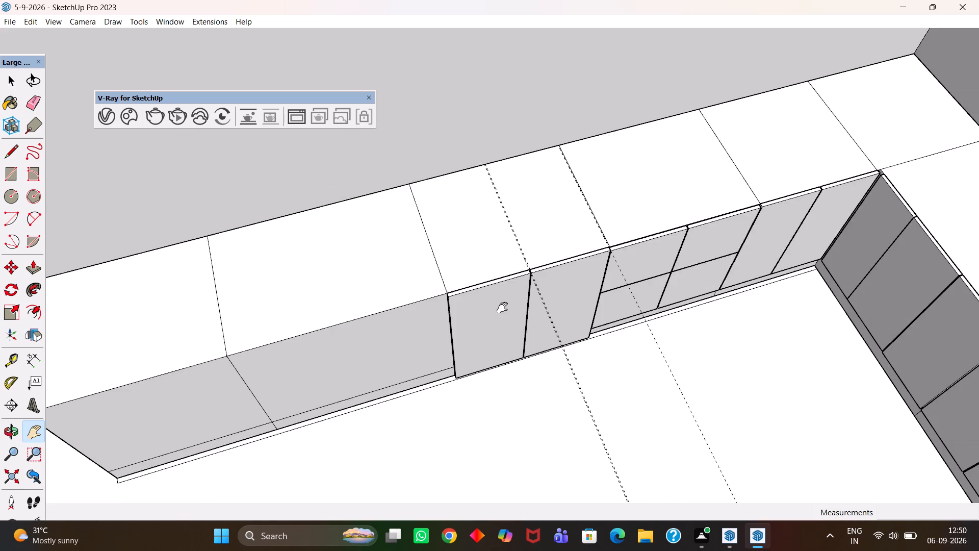
pyautogui.scroll(-2, 523, 324)
pyautogui.moveTo(576, 352); pyautogui.dragTo(485, 340, button='middle')
pyautogui.scroll(2, 483, 338)
pyautogui.press('h')
pyautogui.scroll(-4, 489, 343)
pyautogui.moveTo(578, 283); pyautogui.dragTo(562, 319)
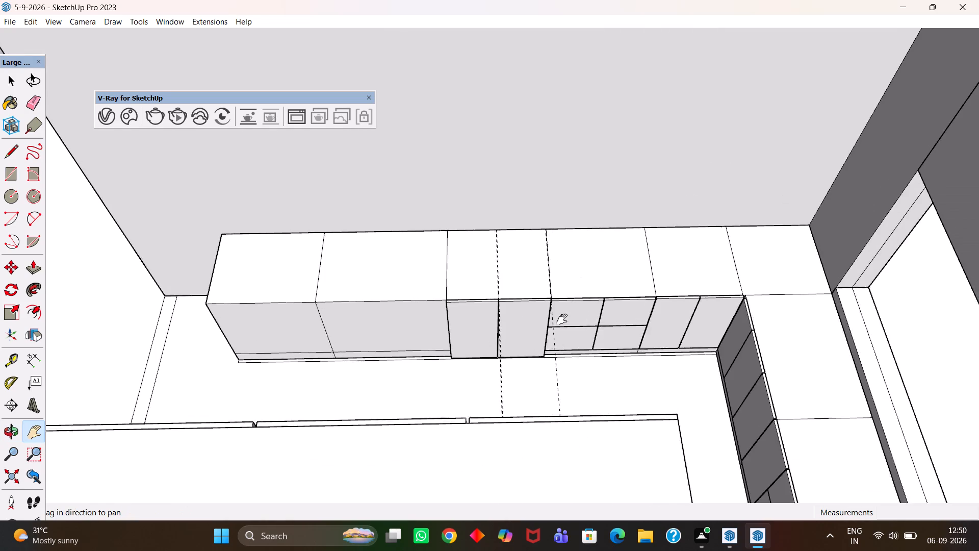
pyautogui.moveTo(562, 319); pyautogui.dragTo(523, 404)
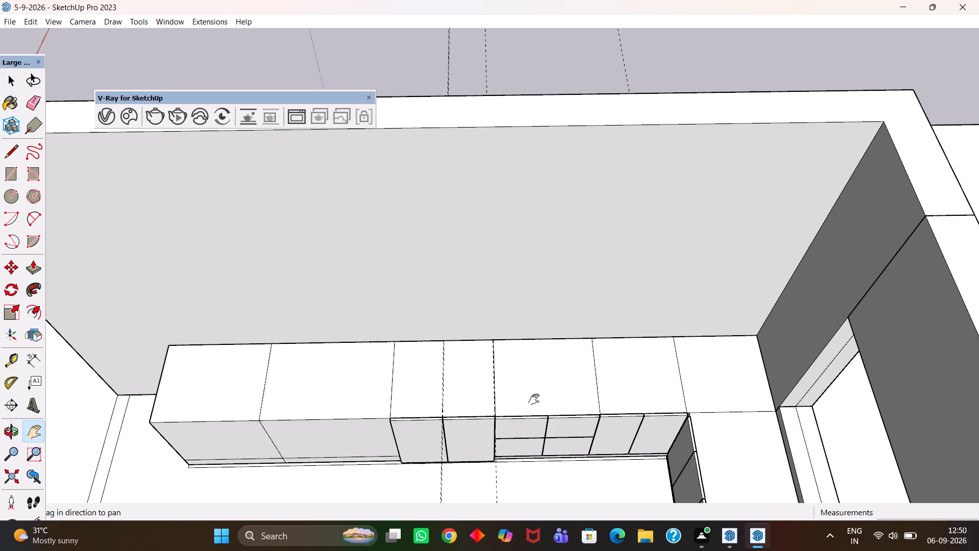
pyautogui.scroll(-3, 534, 399)
pyautogui.scroll(2, 529, 385)
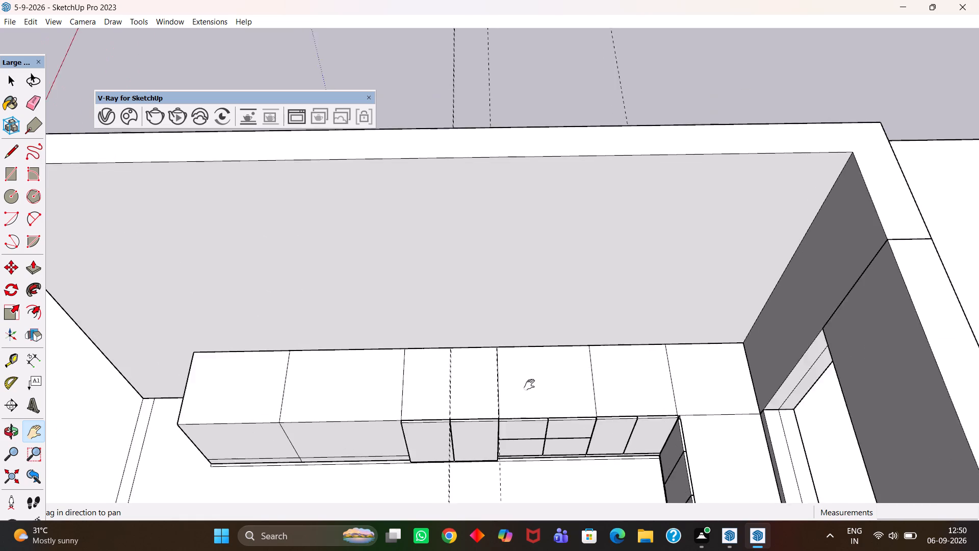
pyautogui.scroll(1, 529, 385)
# Measure the width of the counter section above the half-height fronts.
pyautogui.press('t')
pyautogui.click(602, 385)
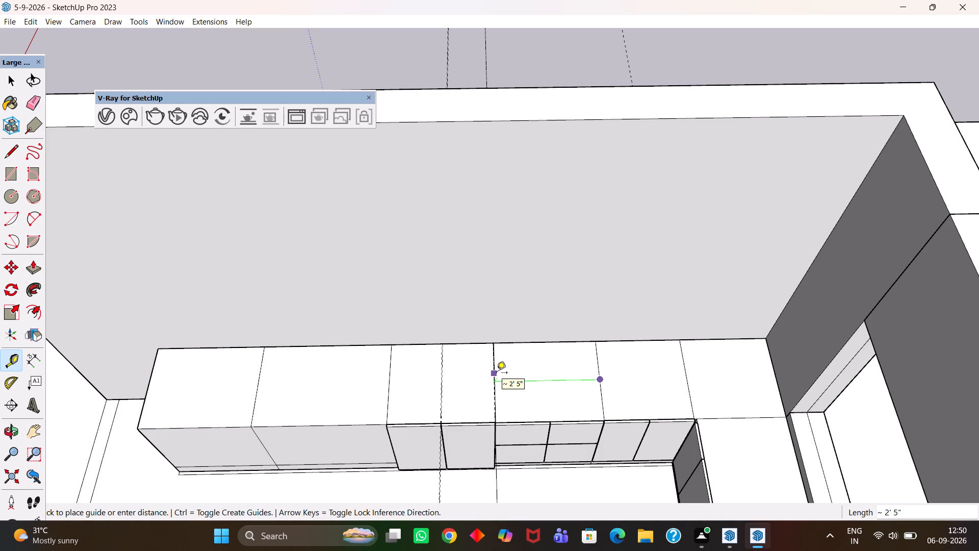
pyautogui.scroll(-2, 497, 371)
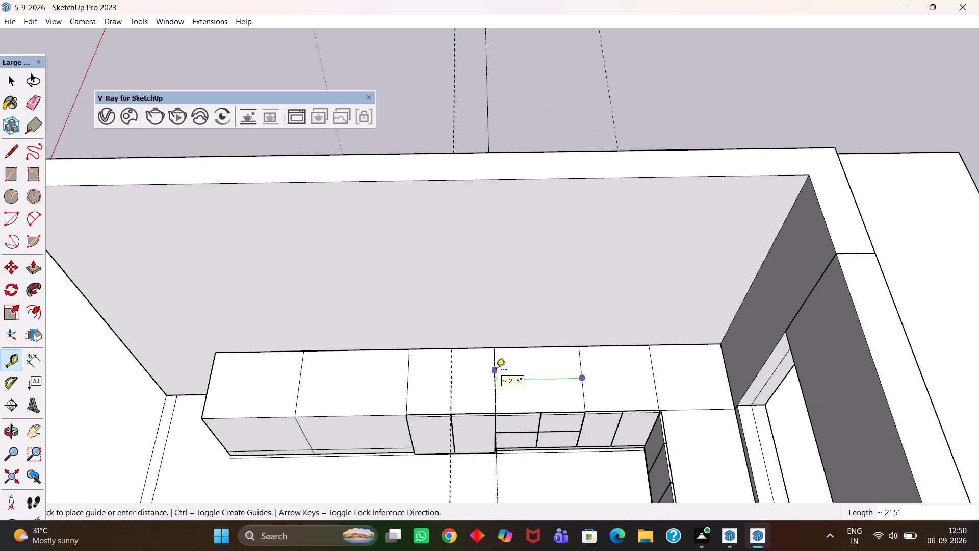
pyautogui.press('h')
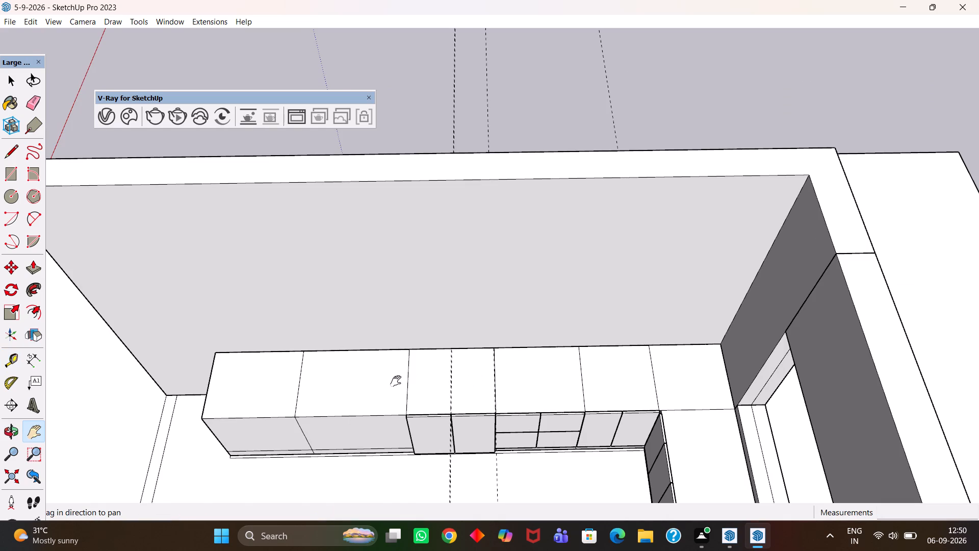
# Place a horizontal guide on the back wall 2' above the long counter's rear top edge.
pyautogui.moveTo(392, 384); pyautogui.dragTo(468, 375)
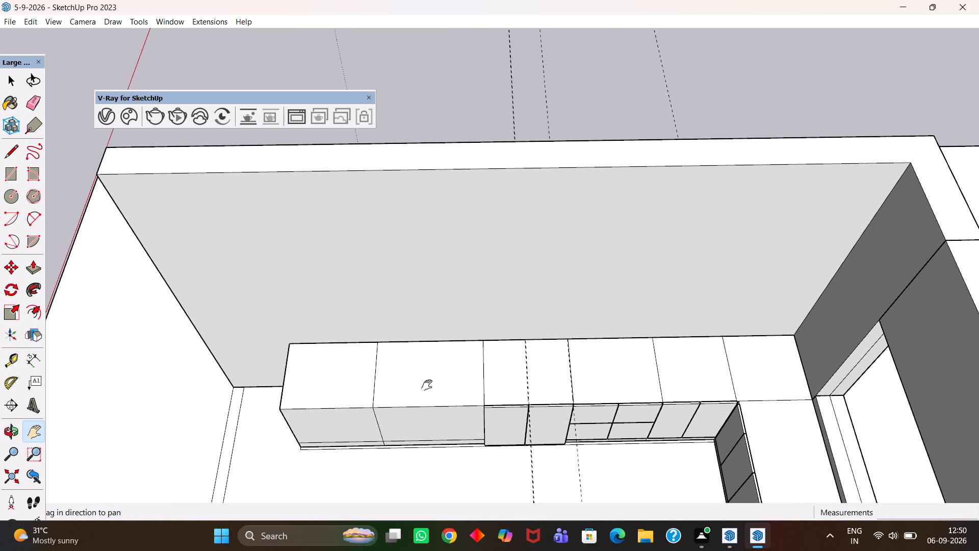
pyautogui.moveTo(426, 353); pyautogui.dragTo(446, 410)
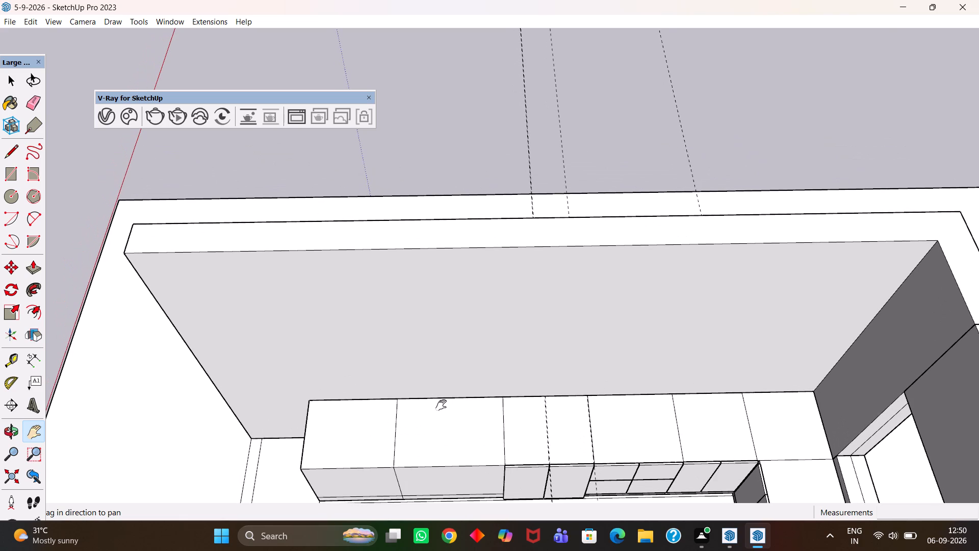
pyautogui.scroll(-2, 441, 405)
pyautogui.press('t')
pyautogui.press('space')
pyautogui.write('t')
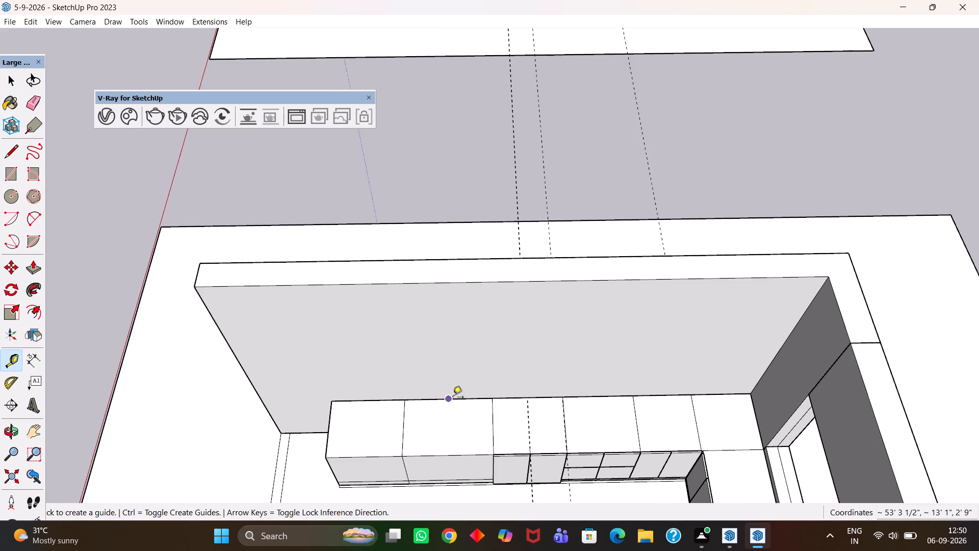
pyautogui.click(453, 398)
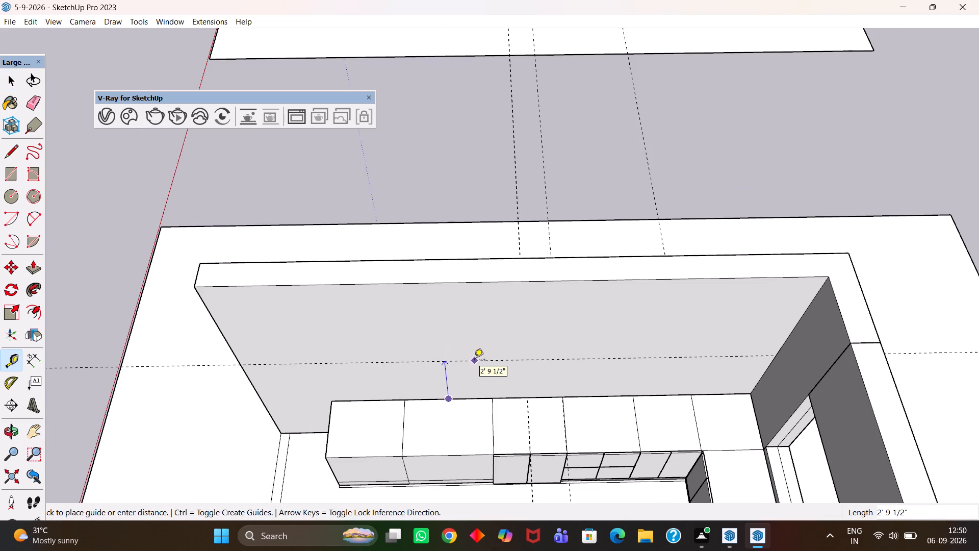
pyautogui.write("2'")
pyautogui.press('Return')
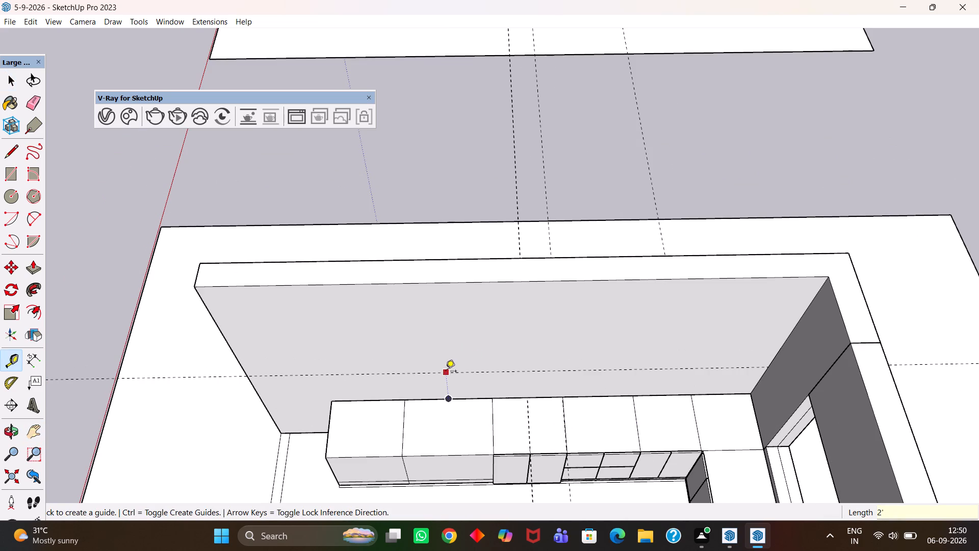
# Add a second horizontal guide on the back wall 2' above the first one.
pyautogui.click(446, 372)
pyautogui.press('t')
pyautogui.click(514, 372)
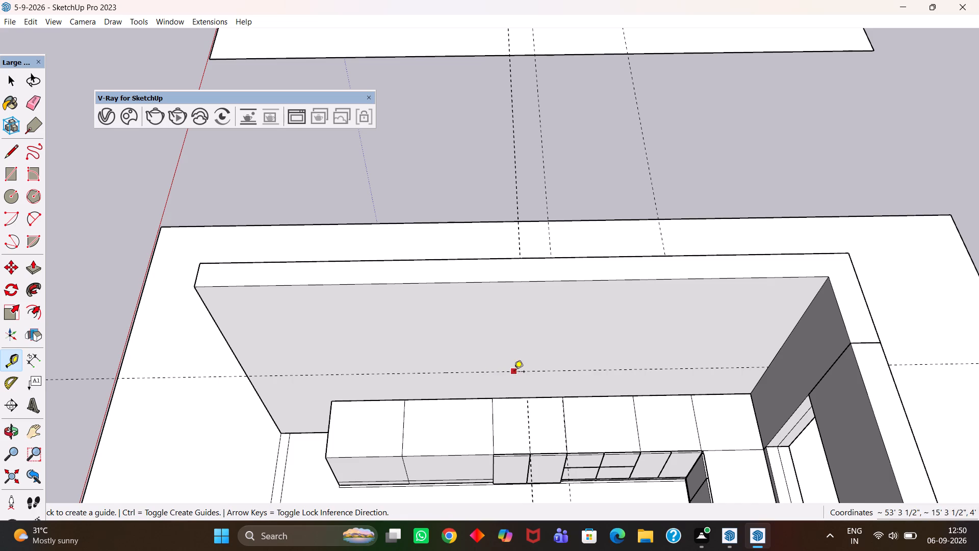
pyautogui.write("2'")
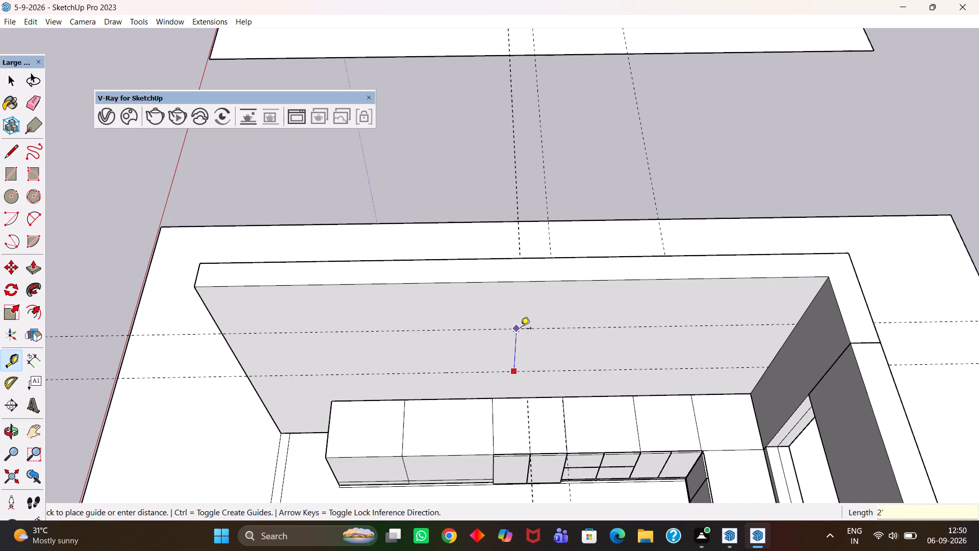
pyautogui.press('Return')
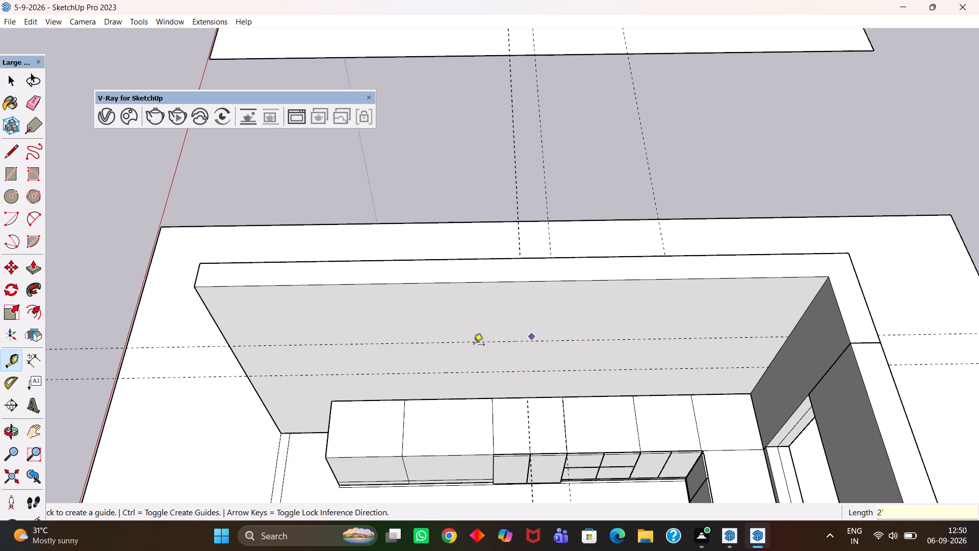
# Add vertical guides on the back wall, one along the window-side corner and one about 14' 3 1/2" away at the counter's free end.
pyautogui.moveTo(429, 344); pyautogui.dragTo(484, 319, button='middle')
pyautogui.scroll(-1, 429, 344)
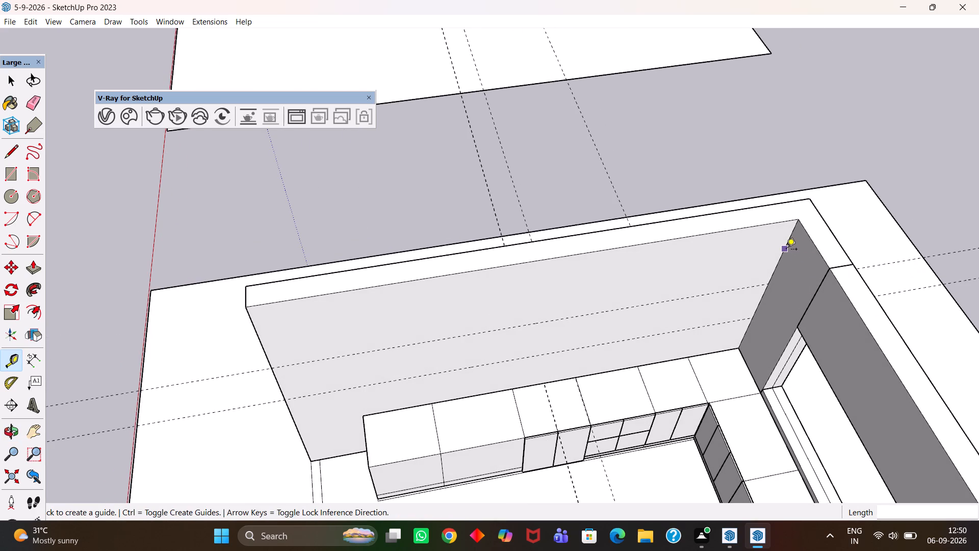
pyautogui.doubleClick(786, 250)
pyautogui.click(784, 246)
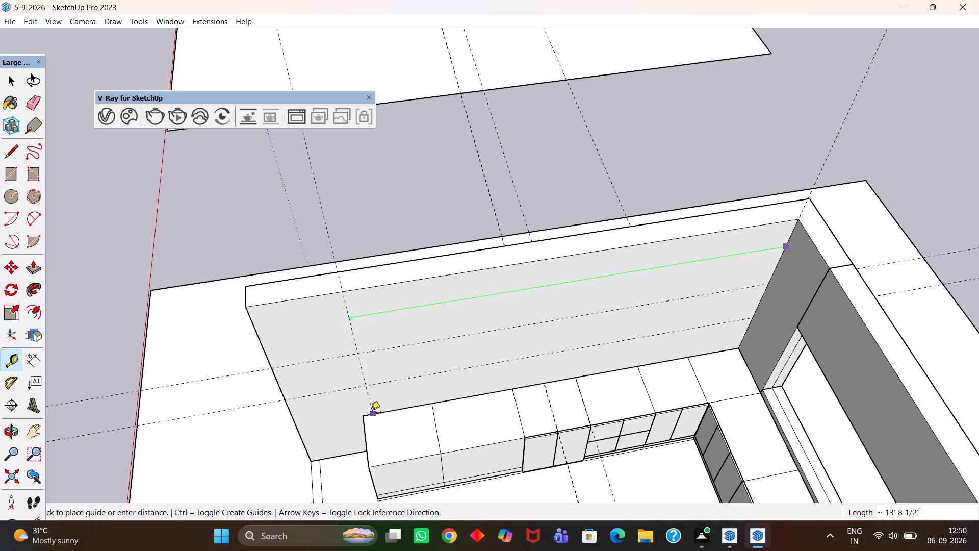
pyautogui.click(366, 411)
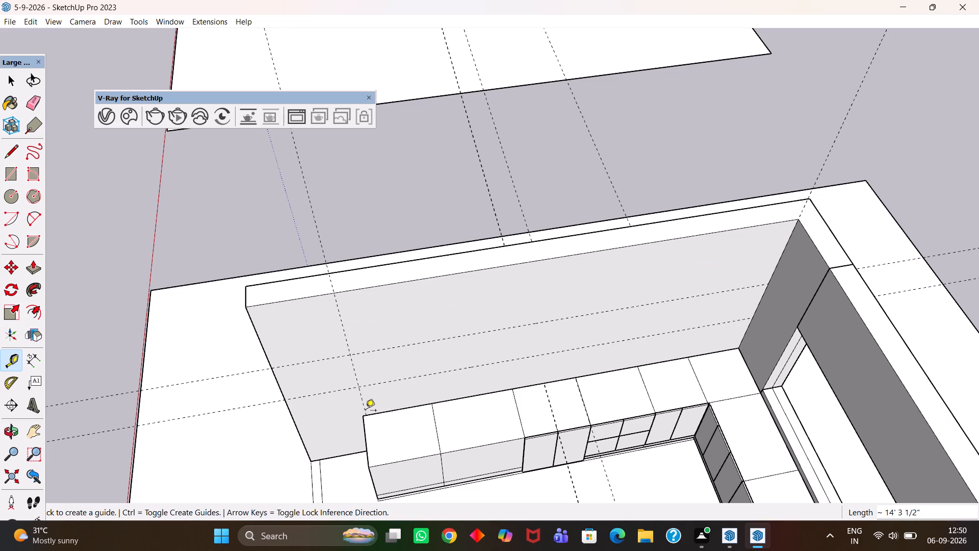
# Examine the back wall with its guides and compare it with the dimensioned floor plan.
pyautogui.press('h')
pyautogui.scroll(-4, 366, 411)
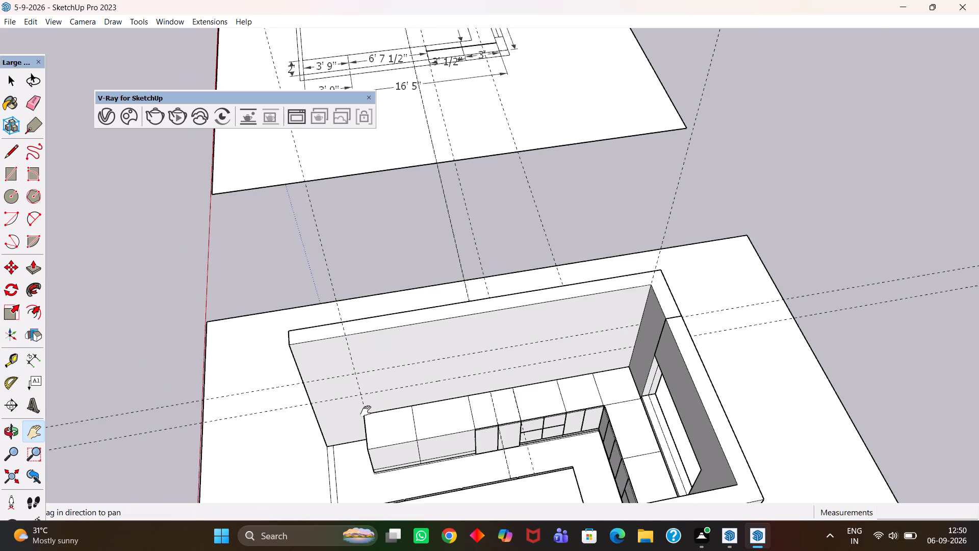
pyautogui.moveTo(526, 390); pyautogui.dragTo(587, 371, button='middle')
pyautogui.scroll(1, 587, 371)
pyautogui.middleClick(587, 371)
pyautogui.scroll(2, 587, 371)
pyautogui.press('h')
pyautogui.press('h')
pyautogui.press('h')
pyautogui.press('h')
pyautogui.press('h')
pyautogui.scroll(1, 586, 371)
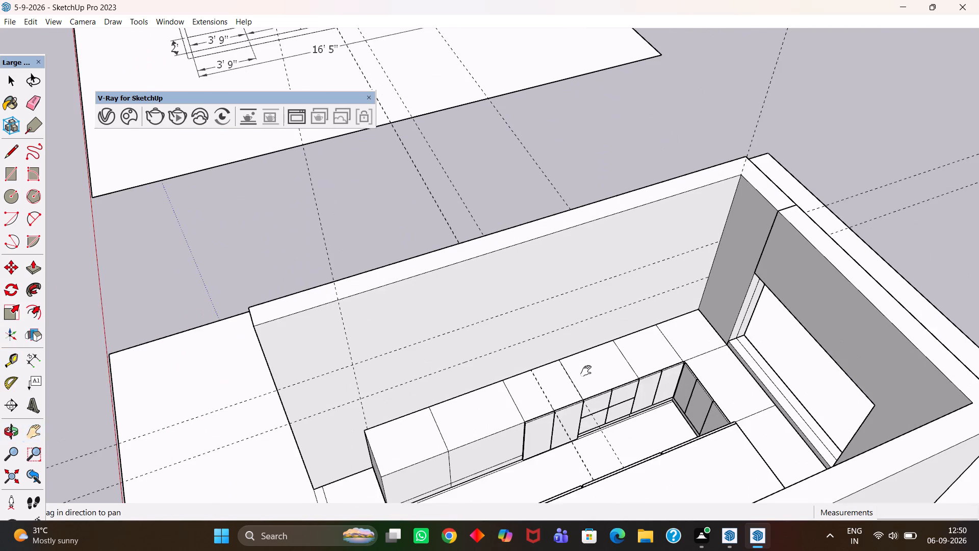
pyautogui.scroll(3, 586, 371)
pyautogui.press('h')
pyautogui.scroll(-6, 579, 371)
pyautogui.moveTo(694, 354); pyautogui.dragTo(529, 398)
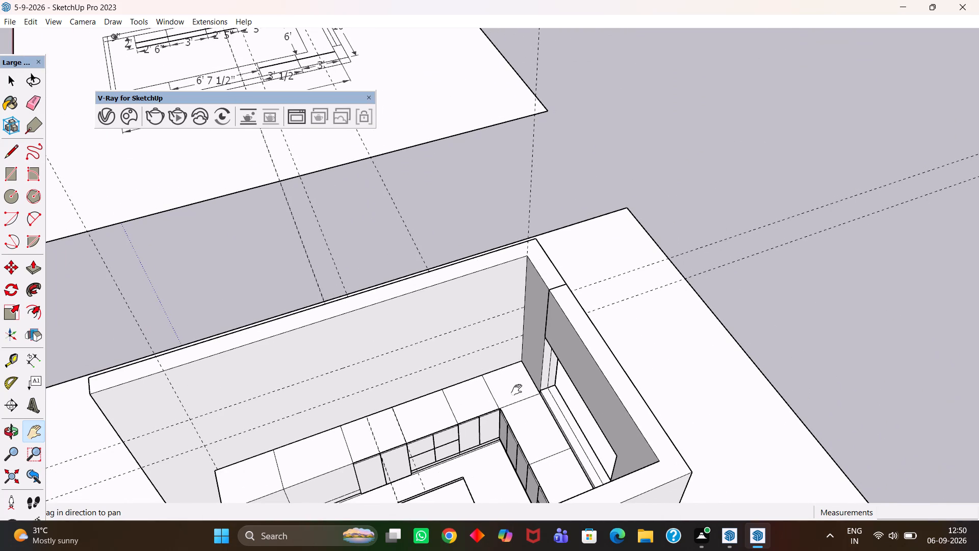
pyautogui.scroll(3, 526, 379)
pyautogui.moveTo(475, 323); pyautogui.dragTo(541, 323)
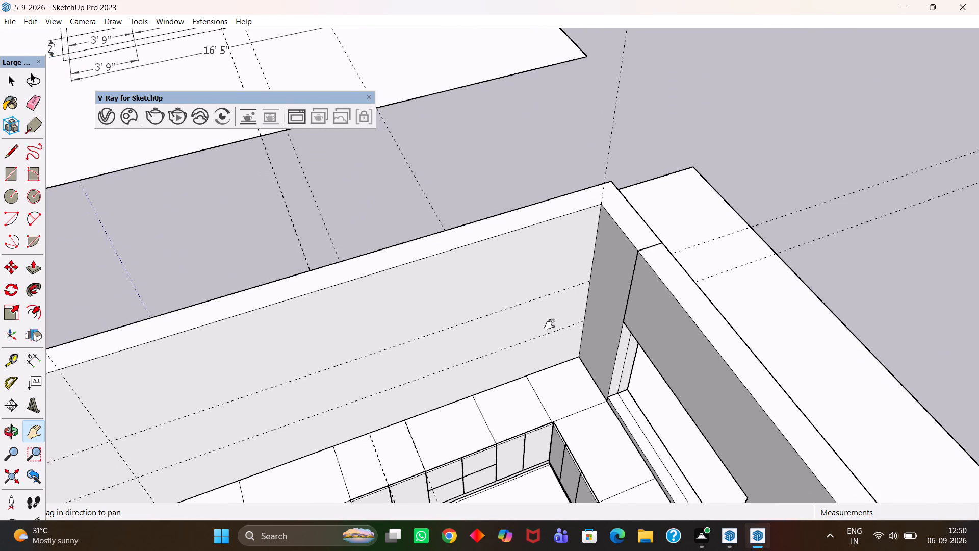
pyautogui.moveTo(565, 361); pyautogui.dragTo(522, 368, button='middle')
pyautogui.scroll(2, 523, 368)
pyautogui.moveTo(504, 318); pyautogui.dragTo(551, 332)
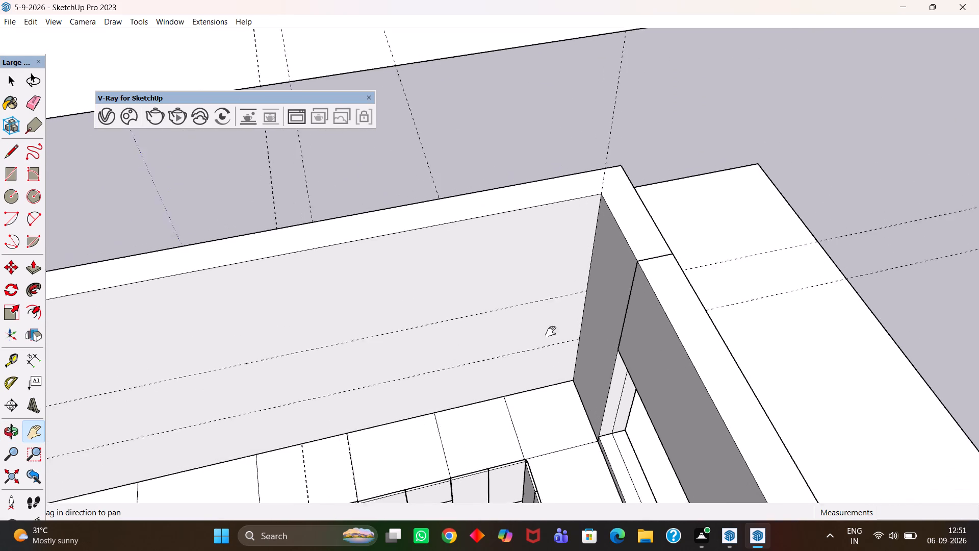
pyautogui.moveTo(551, 332); pyautogui.dragTo(589, 341)
pyautogui.moveTo(577, 375); pyautogui.dragTo(516, 377, button='middle')
pyautogui.scroll(-8, 526, 387)
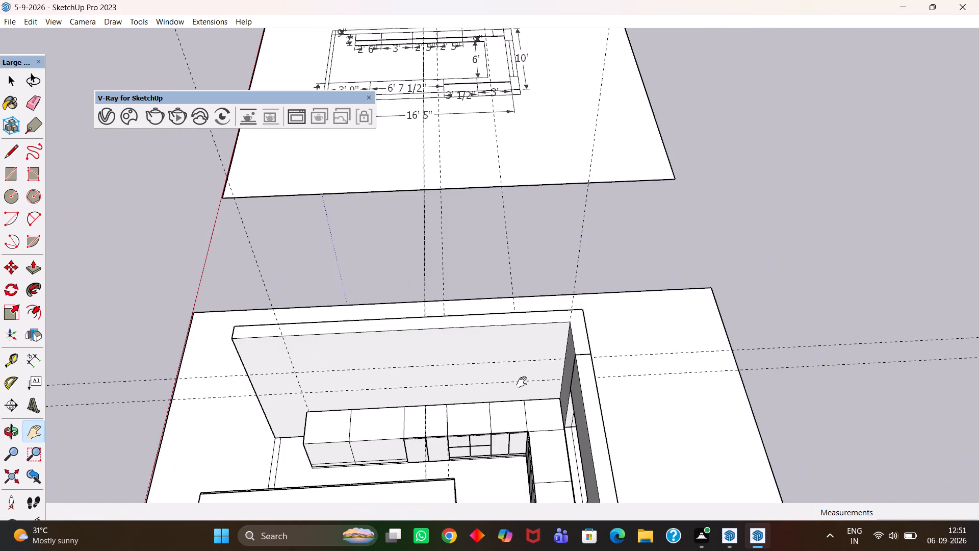
pyautogui.scroll(-5, 522, 382)
pyautogui.moveTo(521, 385); pyautogui.dragTo(532, 399, button='middle')
pyautogui.scroll(1, 536, 399)
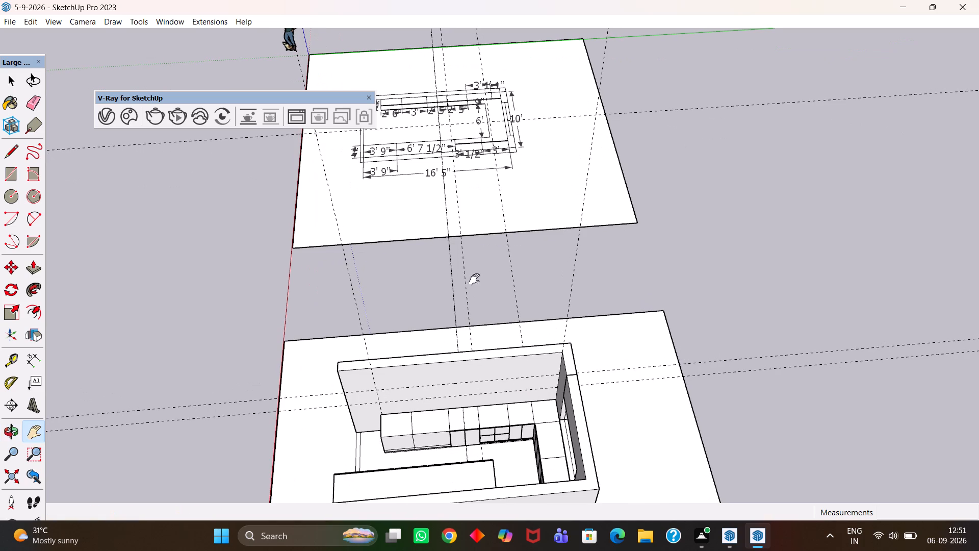
pyautogui.scroll(6, 469, 148)
pyautogui.scroll(-6, 465, 167)
pyautogui.scroll(3, 482, 347)
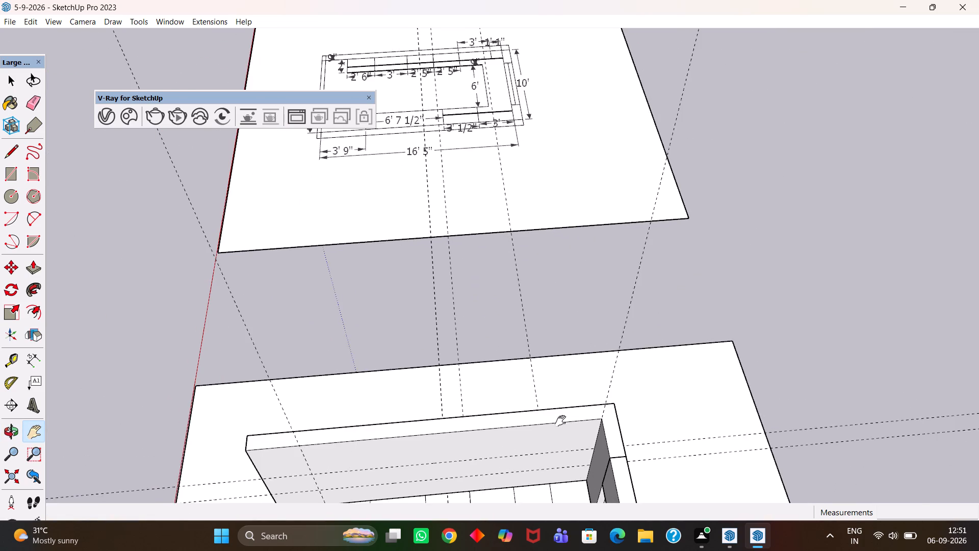
# Place a vertical guide on the back wall 1'1" from the window-side corner.
pyautogui.moveTo(560, 437); pyautogui.dragTo(562, 423, button='middle')
pyautogui.press('h')
pyautogui.scroll(3, 562, 423)
pyautogui.moveTo(559, 445); pyautogui.dragTo(584, 360)
pyautogui.scroll(2, 586, 368)
pyautogui.press('t')
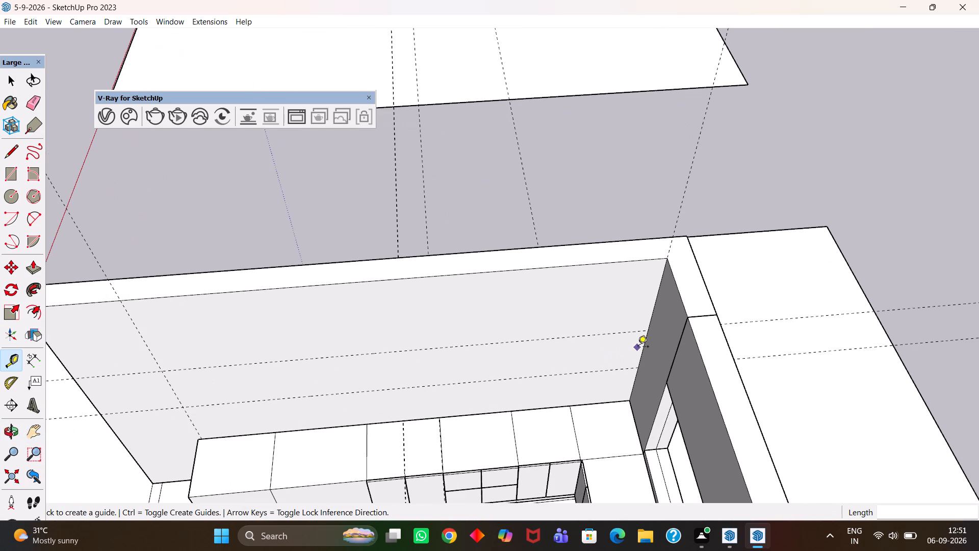
pyautogui.doubleClick(642, 347)
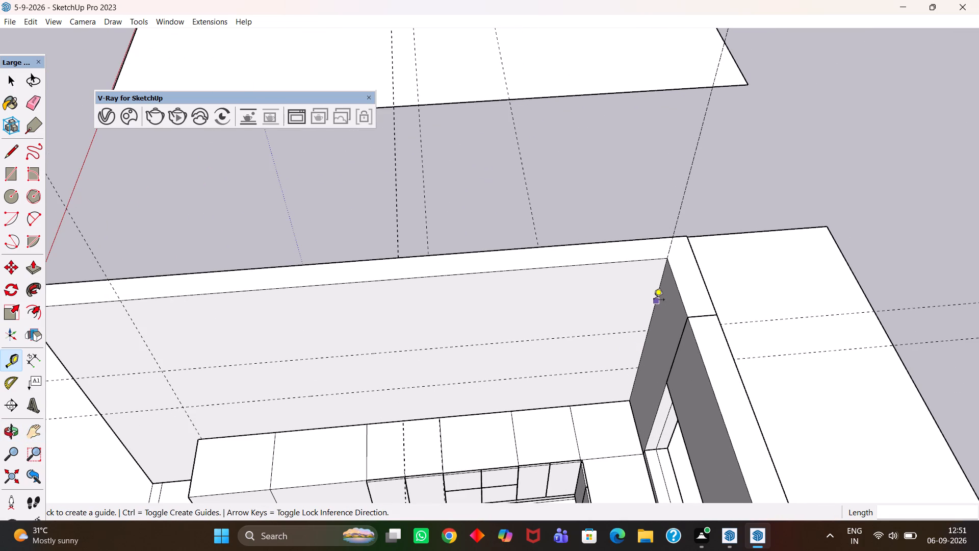
pyautogui.click(654, 300)
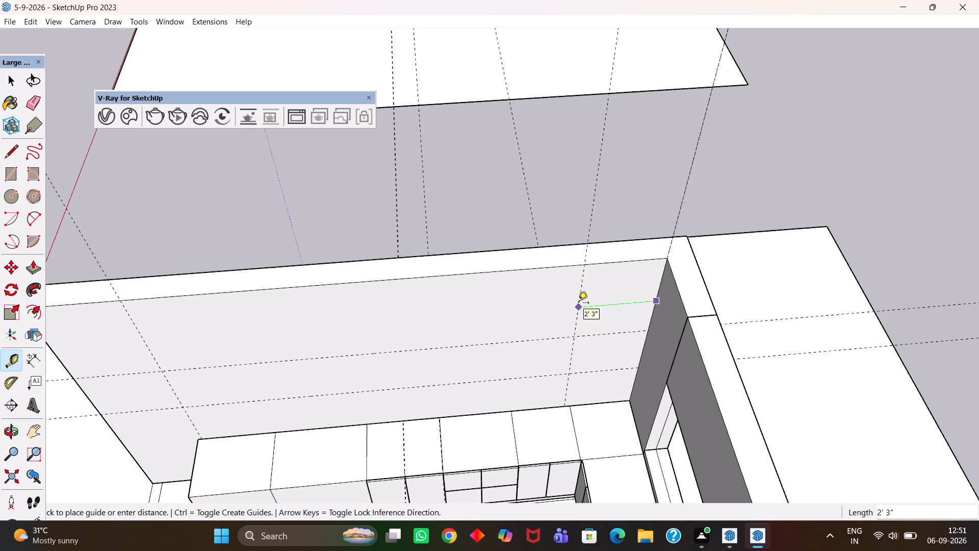
pyautogui.write("1'")
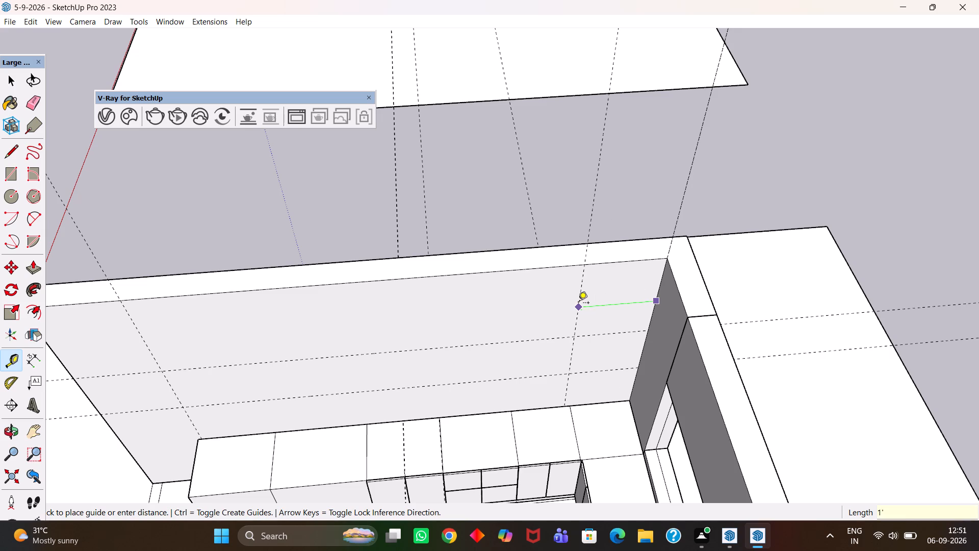
pyautogui.write('1"')
pyautogui.press('Return')
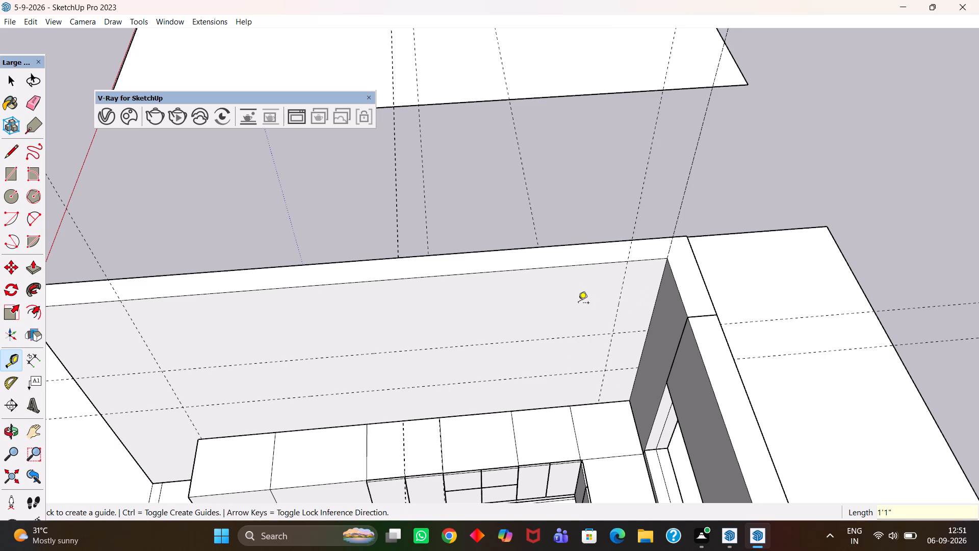
# Check the floor plan and place a vertical guide on the back wall 3' from the 1'1" guide, towards the counter's free end.
pyautogui.scroll(-5, 576, 307)
pyautogui.press('h')
pyautogui.moveTo(532, 197); pyautogui.dragTo(540, 445)
pyautogui.scroll(2, 498, 153)
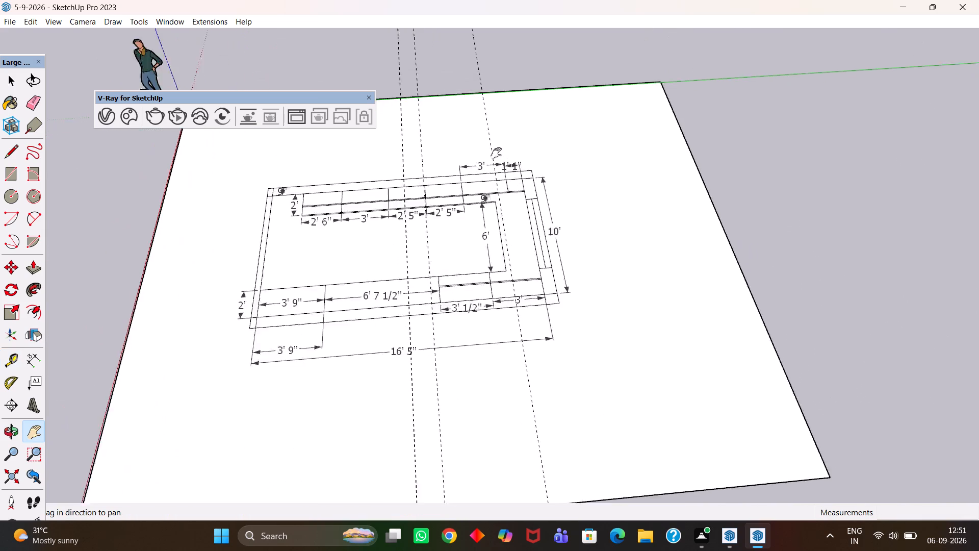
pyautogui.scroll(8, 496, 153)
pyautogui.scroll(-17, 484, 189)
pyautogui.press('h')
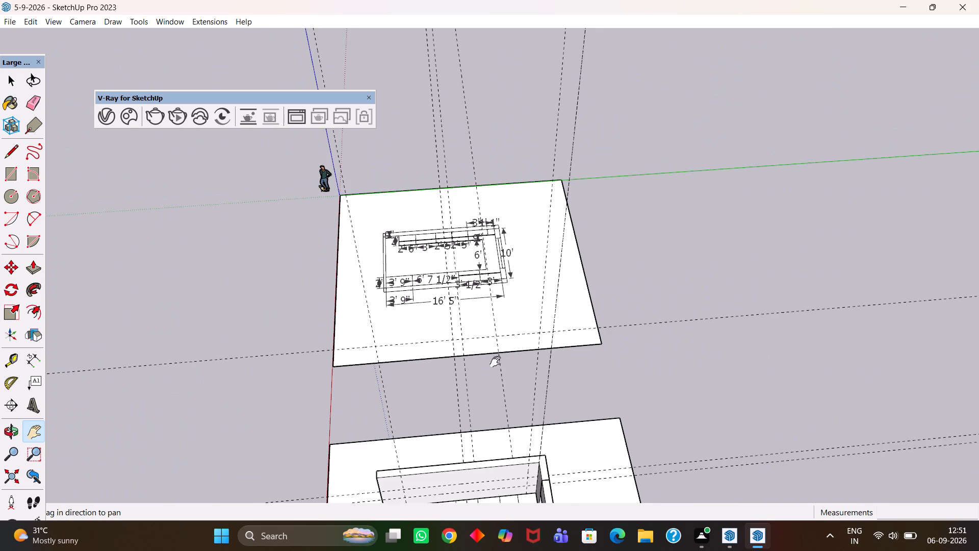
pyautogui.moveTo(495, 380); pyautogui.dragTo(496, 237)
pyautogui.scroll(16, 552, 365)
pyautogui.moveTo(504, 280); pyautogui.dragTo(523, 316)
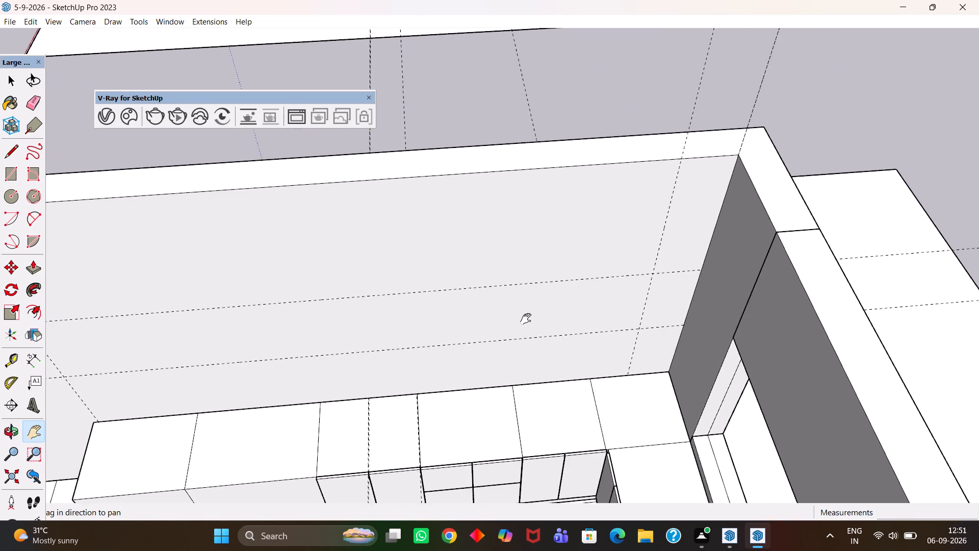
pyautogui.scroll(2, 526, 319)
pyautogui.press('t')
pyautogui.click(675, 287)
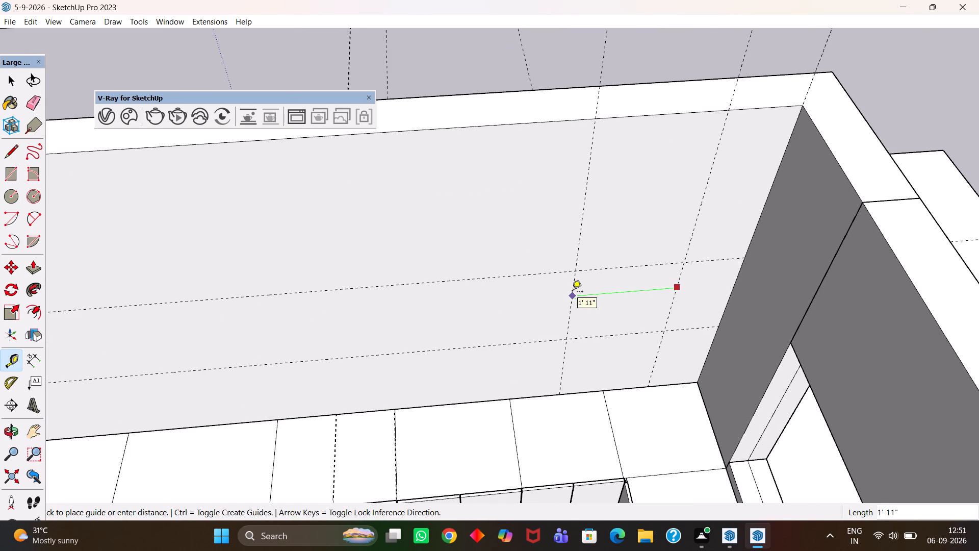
pyautogui.write("3'")
pyautogui.press('Return')
# Add a vertical guide on the back wall about 4' 10" further along, aligned with the countertop division where the door-fitted cabinets end.
pyautogui.press('h')
pyautogui.scroll(-3, 558, 292)
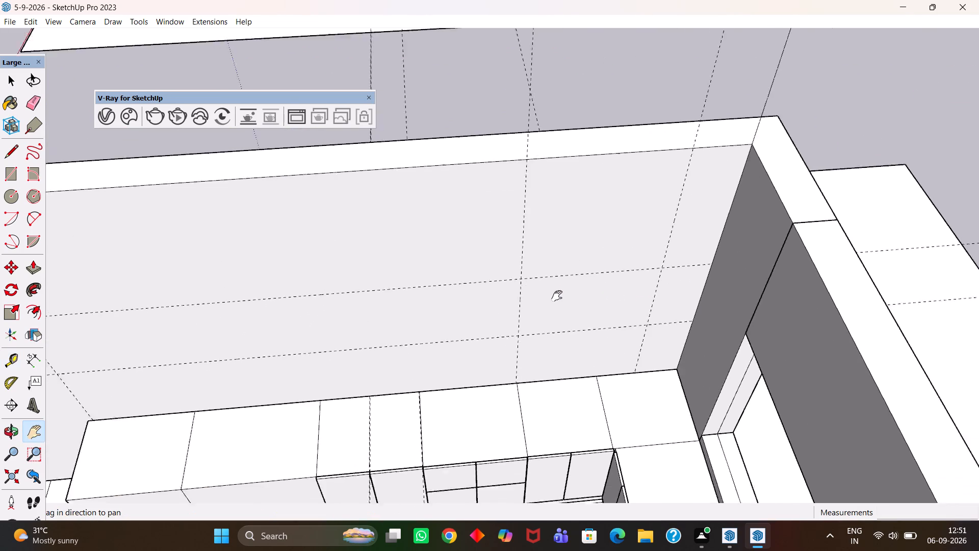
pyautogui.scroll(-1, 557, 296)
pyautogui.moveTo(512, 309); pyautogui.dragTo(598, 306)
pyautogui.scroll(-1, 560, 311)
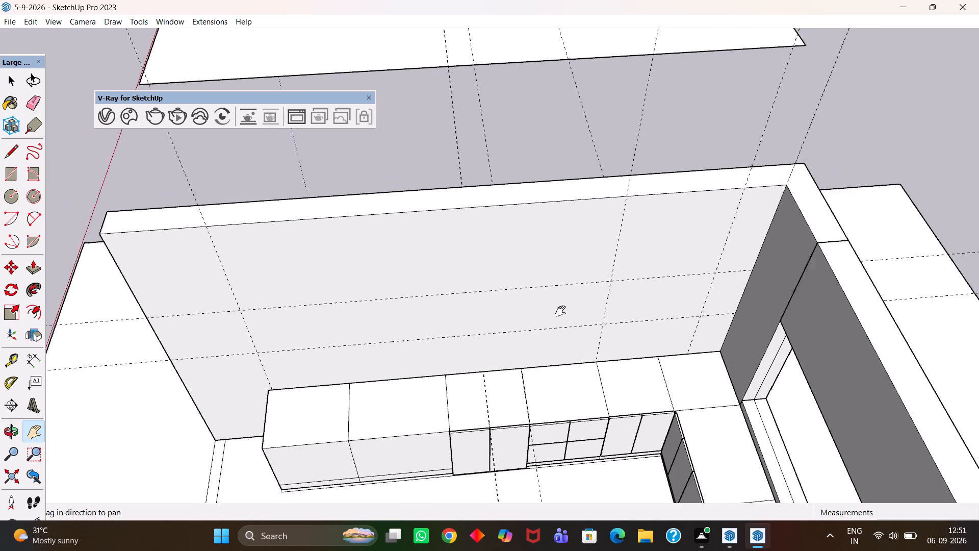
pyautogui.scroll(-1, 560, 311)
pyautogui.press('t')
pyautogui.scroll(1, 567, 330)
pyautogui.click(601, 345)
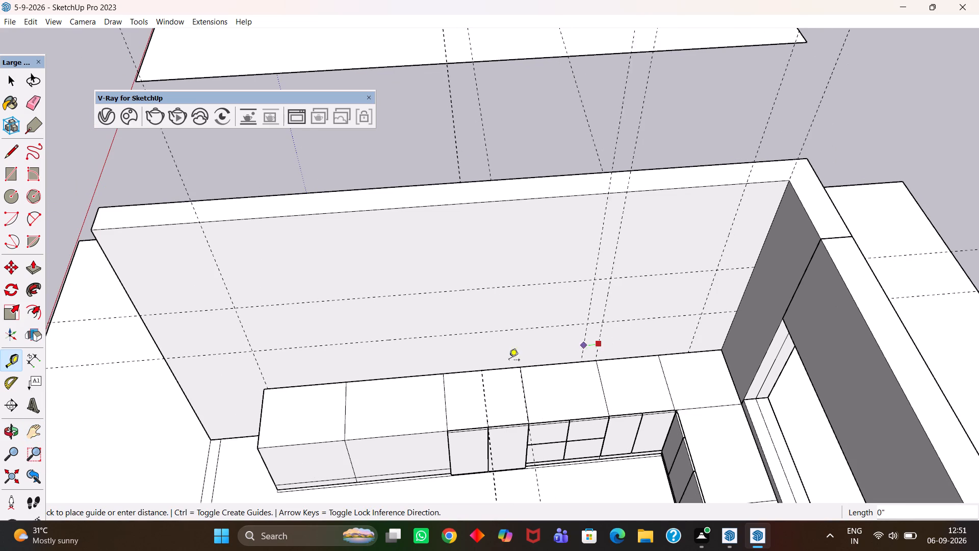
pyautogui.click(445, 371)
# Add another vertical guide on the back wall 3' further towards the counter's free end, aligned with the next countertop division.
pyautogui.scroll(8, 463, 324)
pyautogui.scroll(-6, 463, 324)
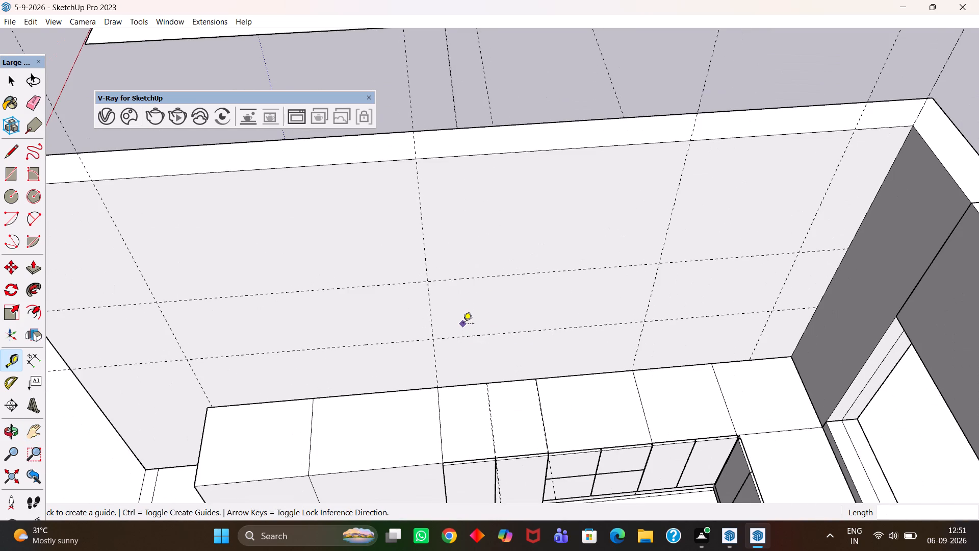
pyautogui.press('h')
pyautogui.moveTo(437, 323); pyautogui.dragTo(484, 315)
pyautogui.press('t')
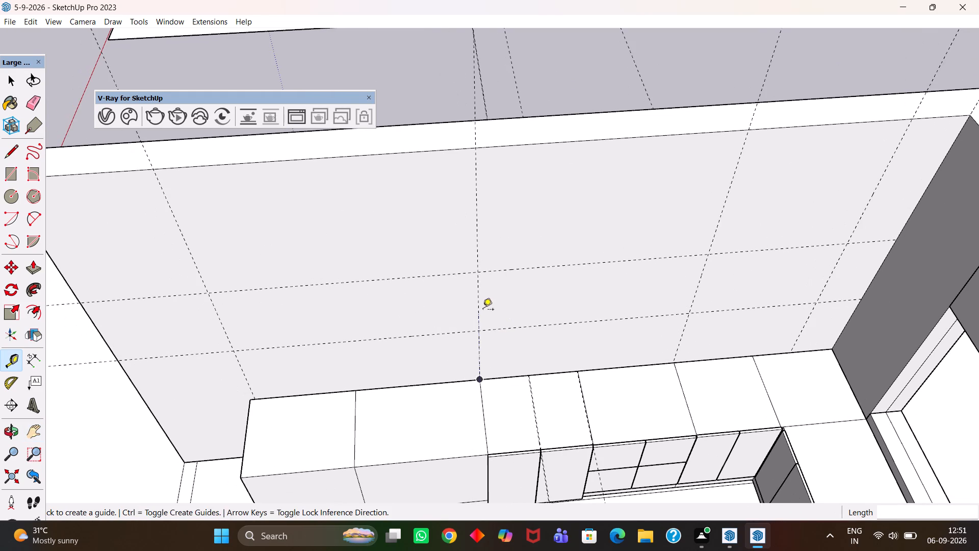
pyautogui.click(481, 309)
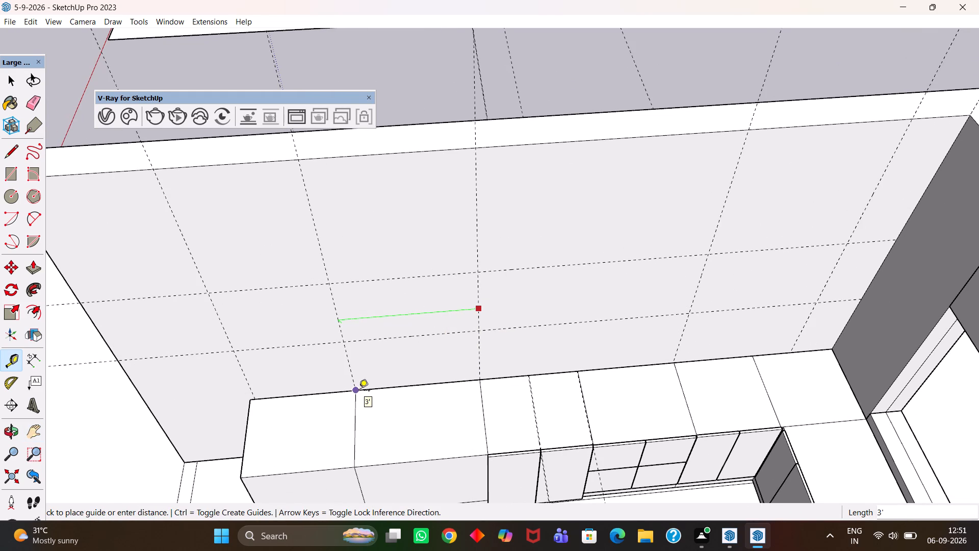
pyautogui.click(359, 391)
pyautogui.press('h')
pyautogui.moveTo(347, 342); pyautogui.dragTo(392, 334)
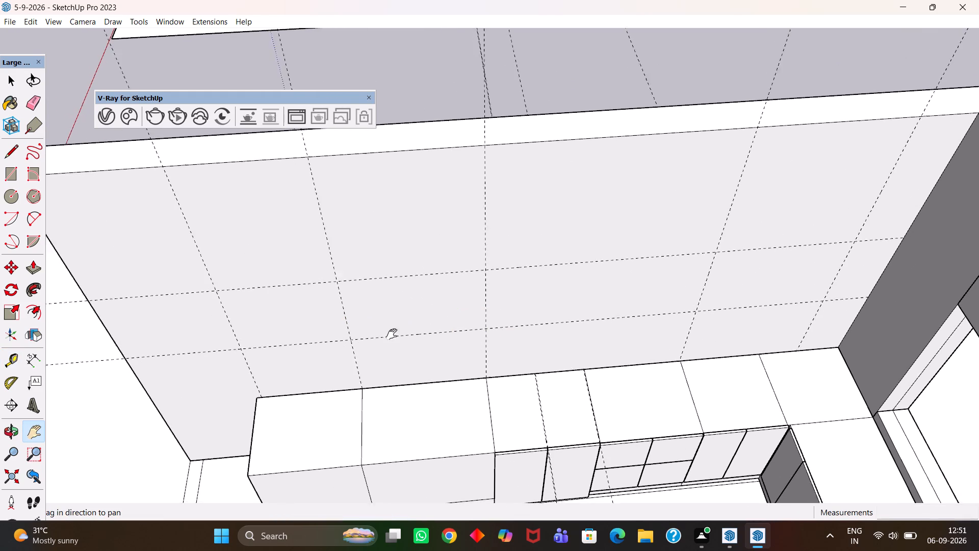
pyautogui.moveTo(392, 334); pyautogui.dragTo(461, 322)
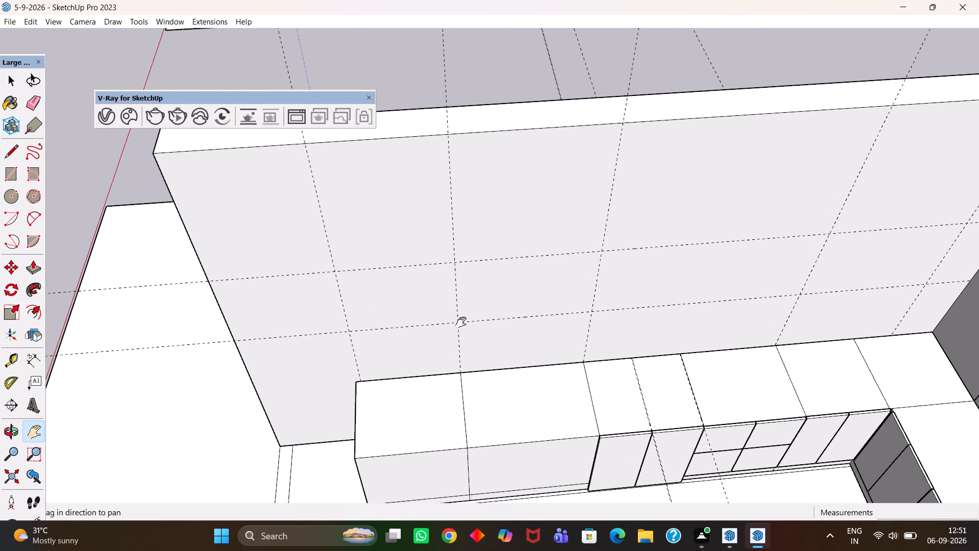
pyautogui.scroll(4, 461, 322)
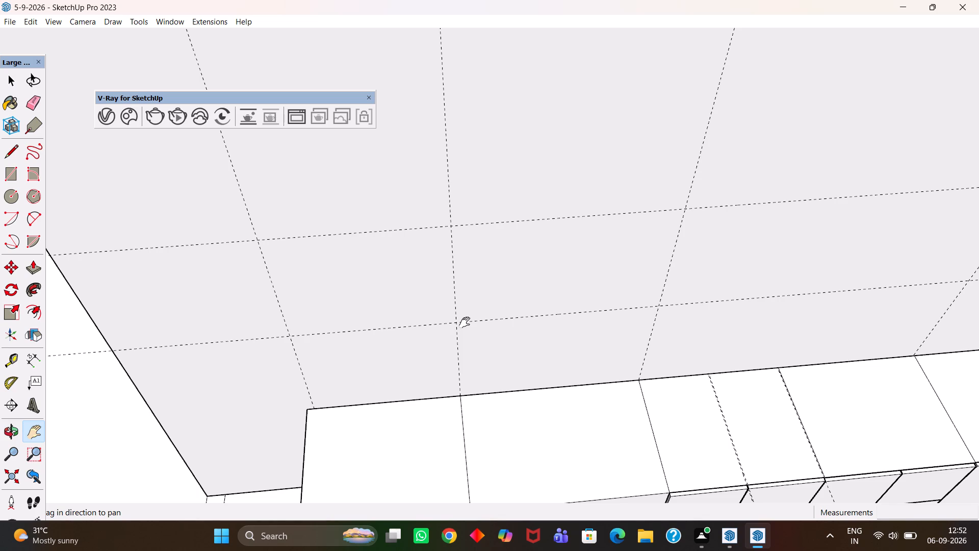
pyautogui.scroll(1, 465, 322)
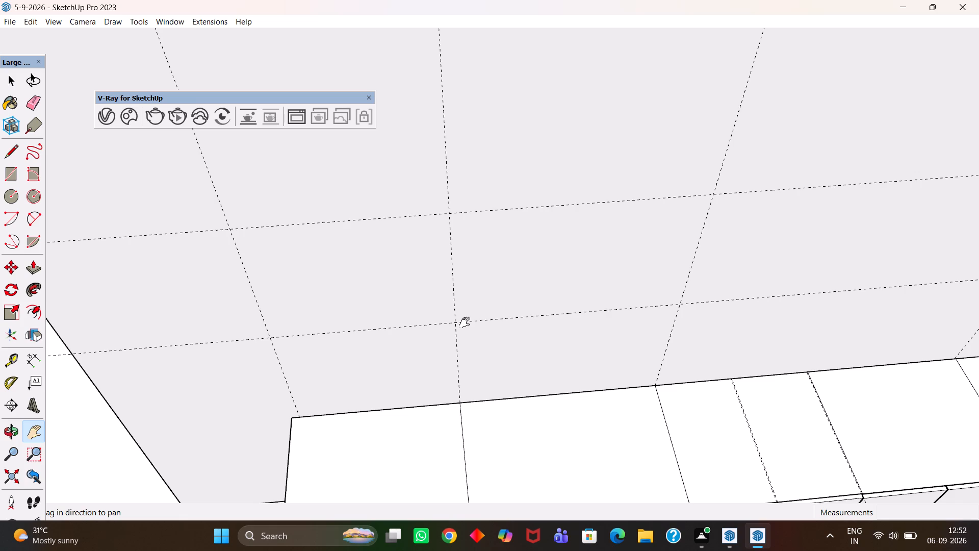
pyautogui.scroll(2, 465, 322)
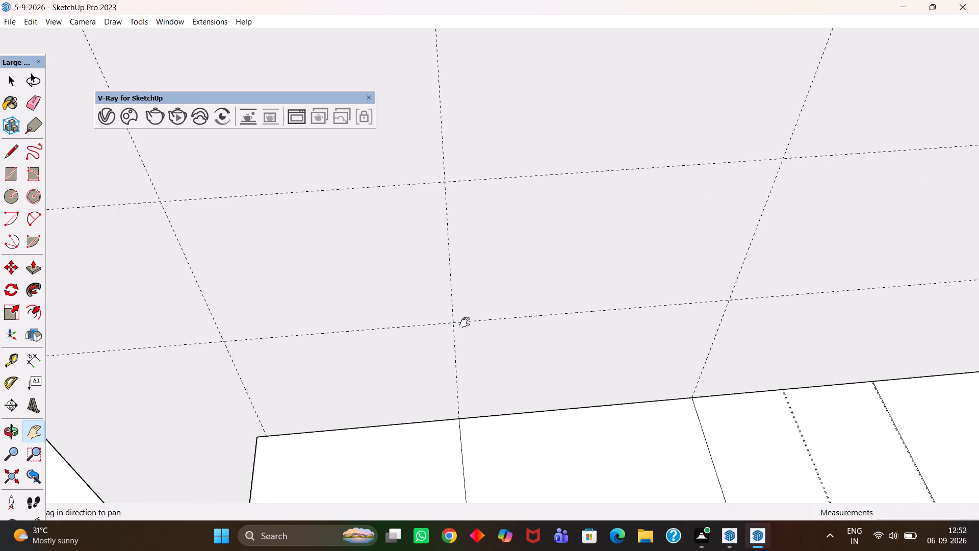
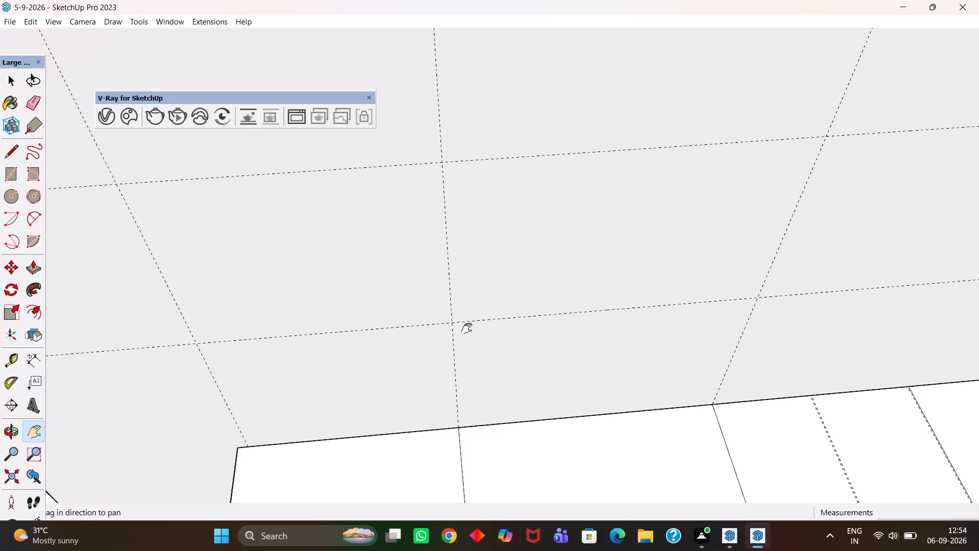
# Open the back wall group for editing.
pyautogui.scroll(3, 467, 330)
pyautogui.scroll(-5, 467, 330)
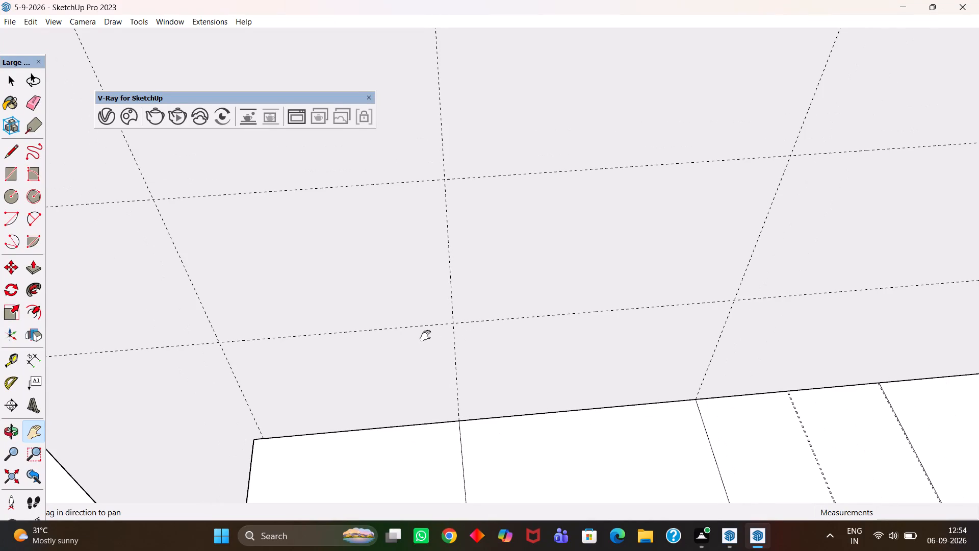
pyautogui.scroll(-2, 407, 345)
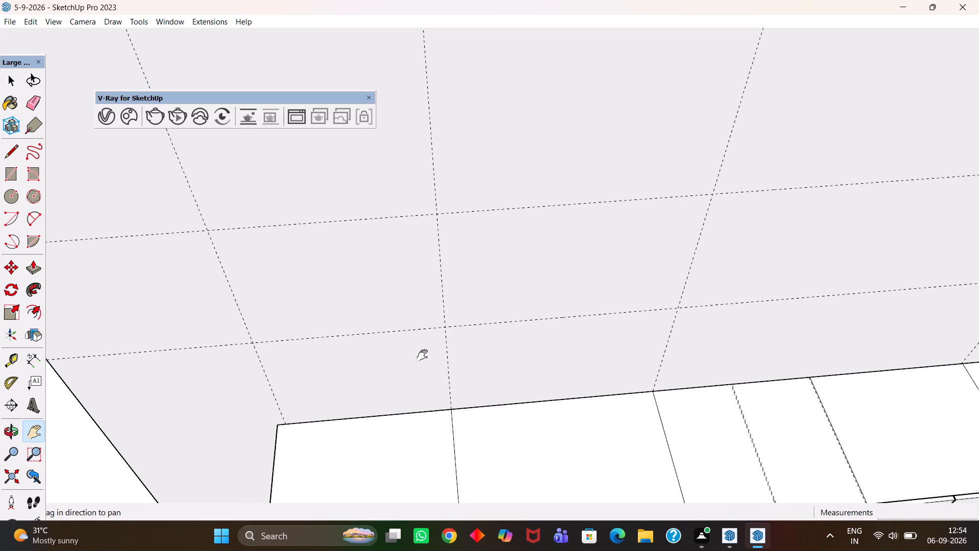
pyautogui.moveTo(421, 356); pyautogui.dragTo(411, 372, button='middle')
pyautogui.press('h')
pyautogui.scroll(-3, 365, 343)
pyautogui.moveTo(332, 329); pyautogui.dragTo(363, 352)
pyautogui.press('space')
pyautogui.click(350, 344)
pyautogui.doubleClick(350, 344)
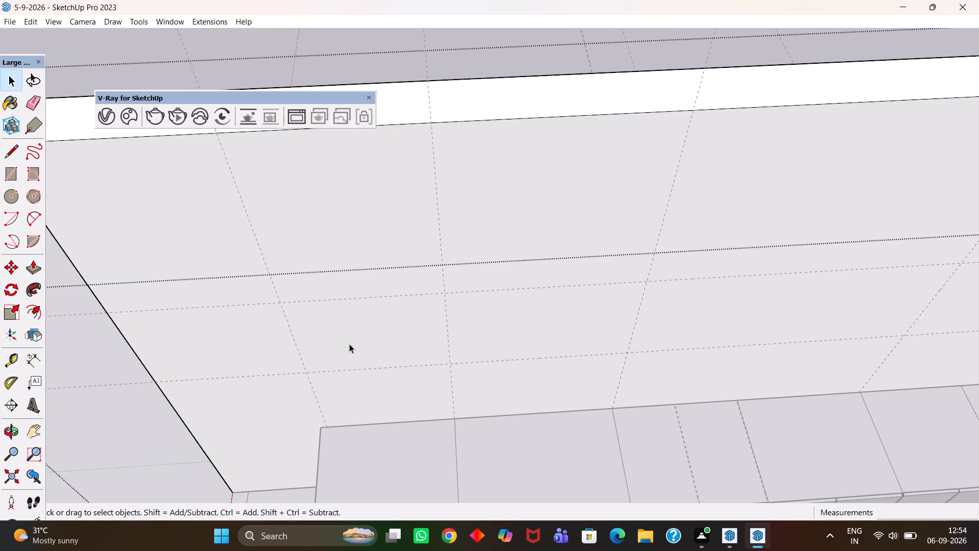
# Draw a rectangle about 14' 3 1/2" by 2' between the two horizontal guides, from the counter's free-end guide to the window-side corner.
pyautogui.press('r')
pyautogui.click(279, 304)
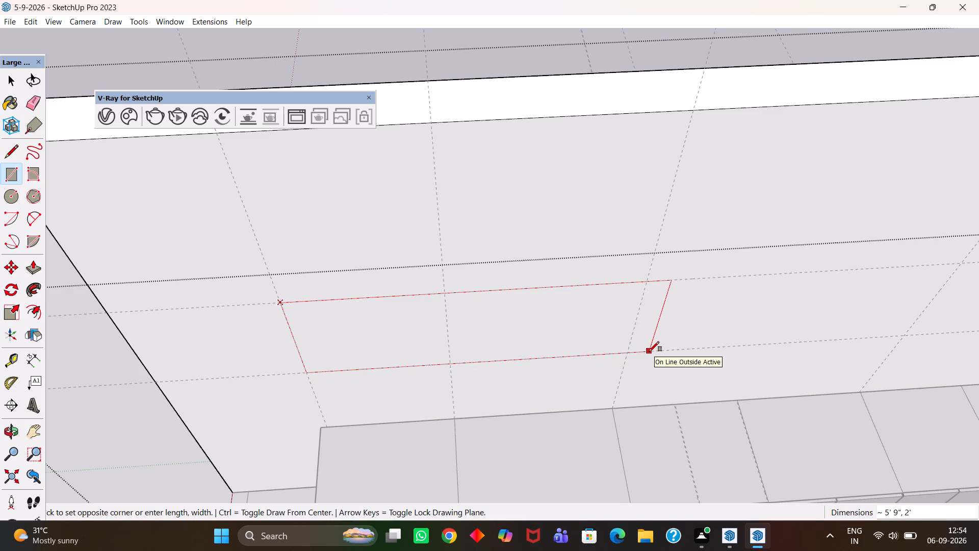
pyautogui.press('h')
pyautogui.moveTo(683, 355); pyautogui.dragTo(564, 365)
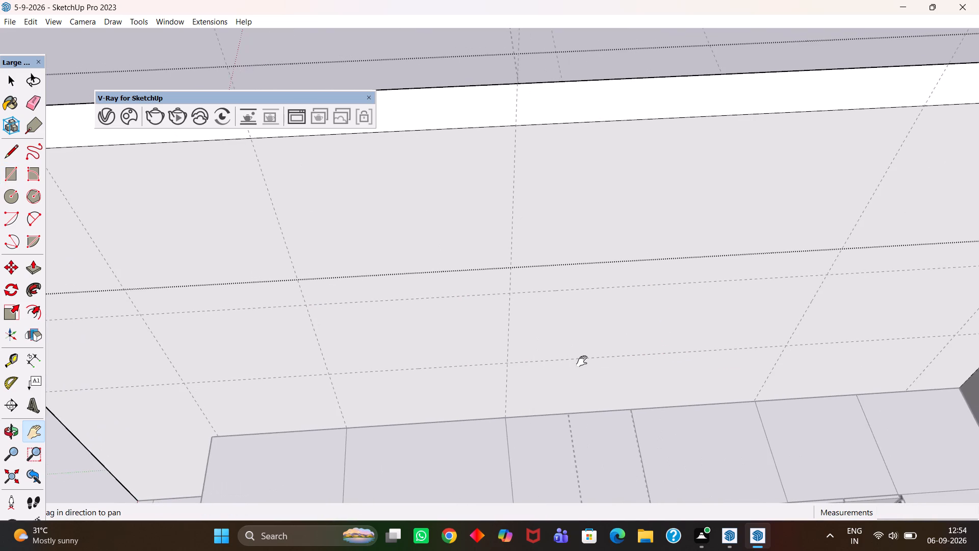
pyautogui.moveTo(636, 357); pyautogui.dragTo(558, 365)
pyautogui.moveTo(670, 364); pyautogui.dragTo(571, 376)
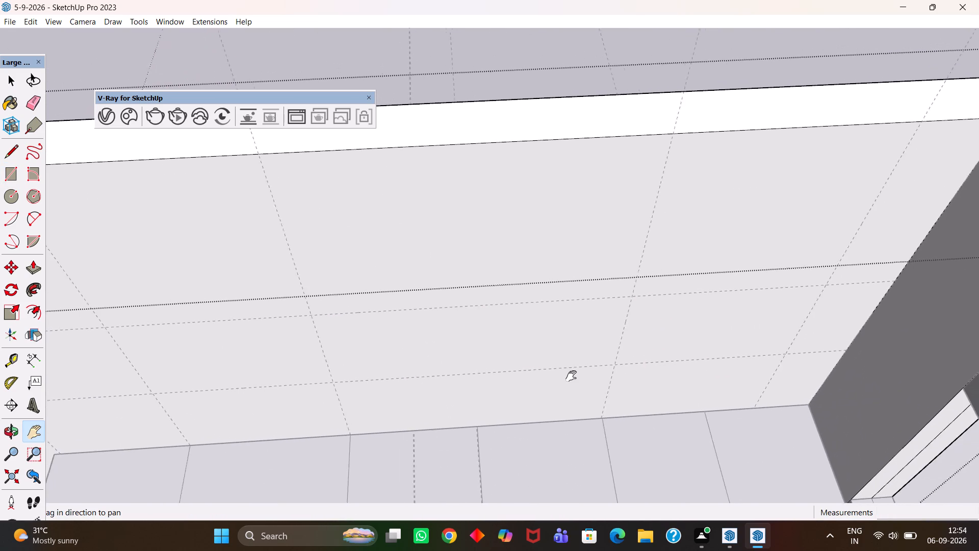
pyautogui.moveTo(571, 376); pyautogui.dragTo(557, 378)
pyautogui.moveTo(634, 372); pyautogui.dragTo(582, 385)
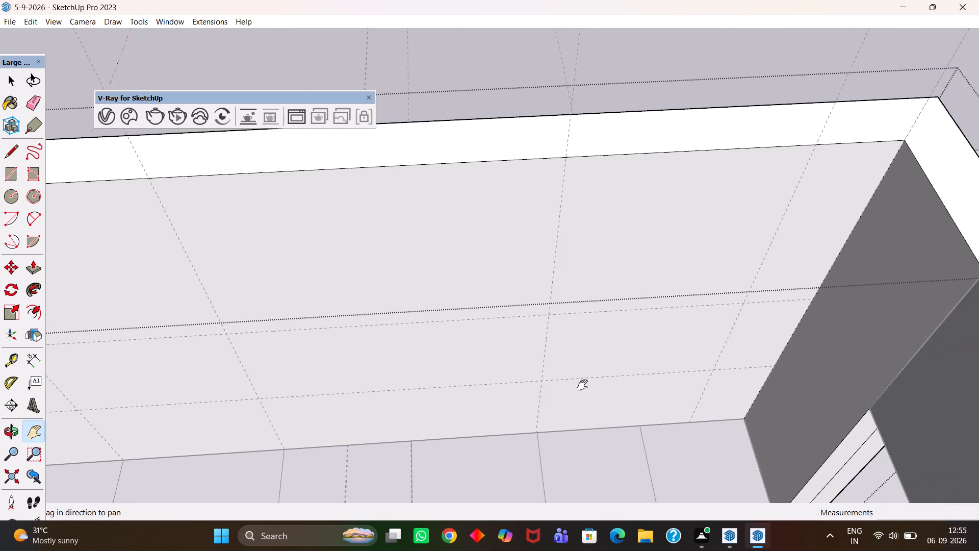
pyautogui.moveTo(582, 385); pyautogui.dragTo(578, 386)
pyautogui.moveTo(651, 377); pyautogui.dragTo(662, 379, button='middle')
pyautogui.scroll(1, 662, 379)
pyautogui.press('Escape')
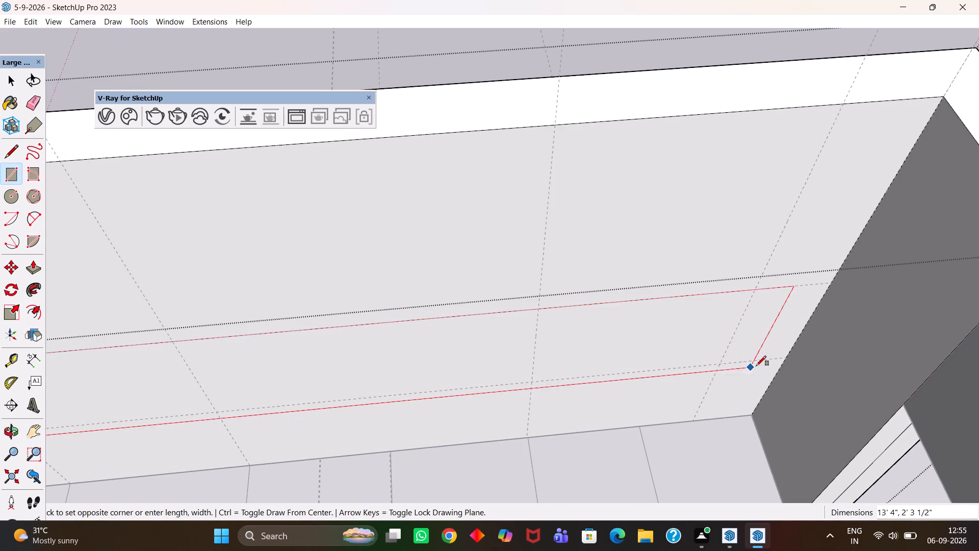
pyautogui.click(785, 360)
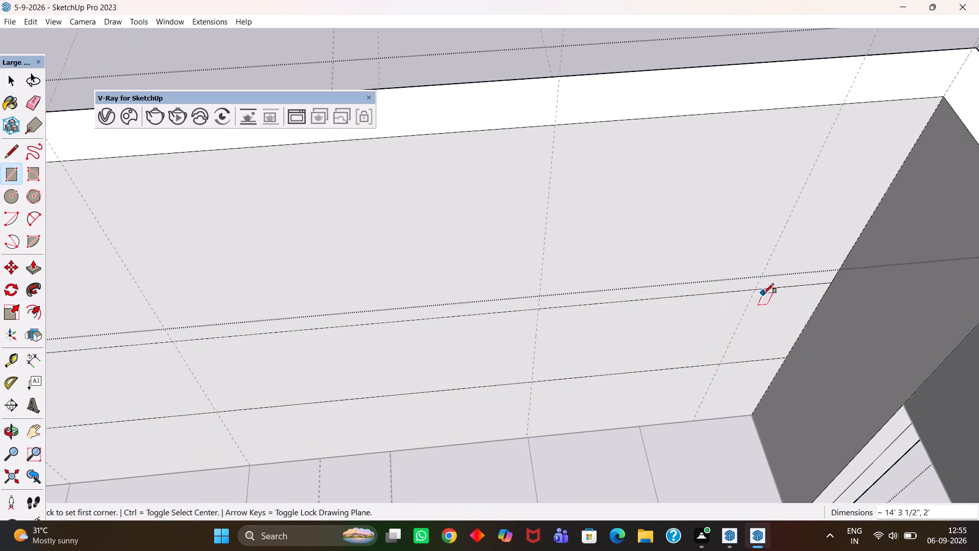
# Divide the strip with two 3' by 2' rectangles, one in each 3' bay on either side of the wide middle bay.
pyautogui.click(757, 291)
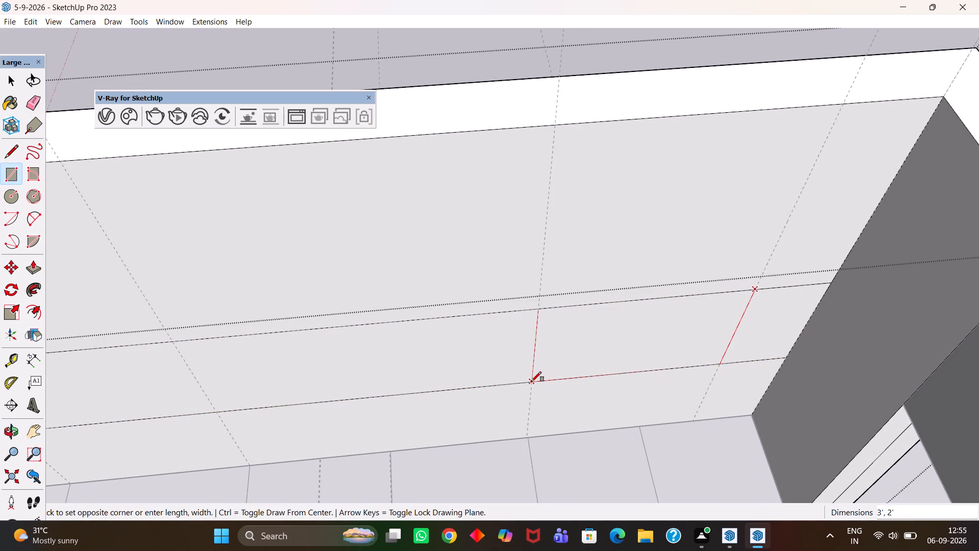
pyautogui.click(531, 382)
pyautogui.scroll(-4, 500, 378)
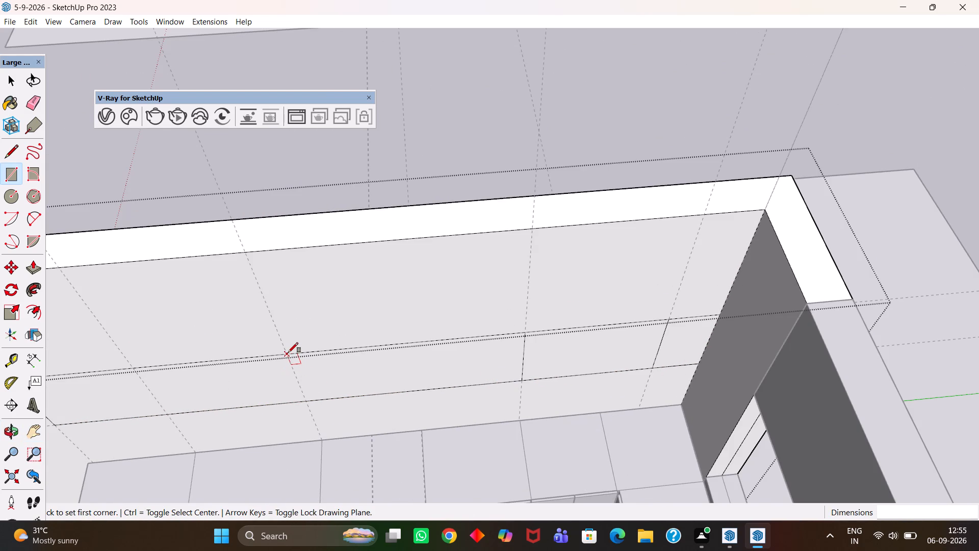
pyautogui.click(288, 353)
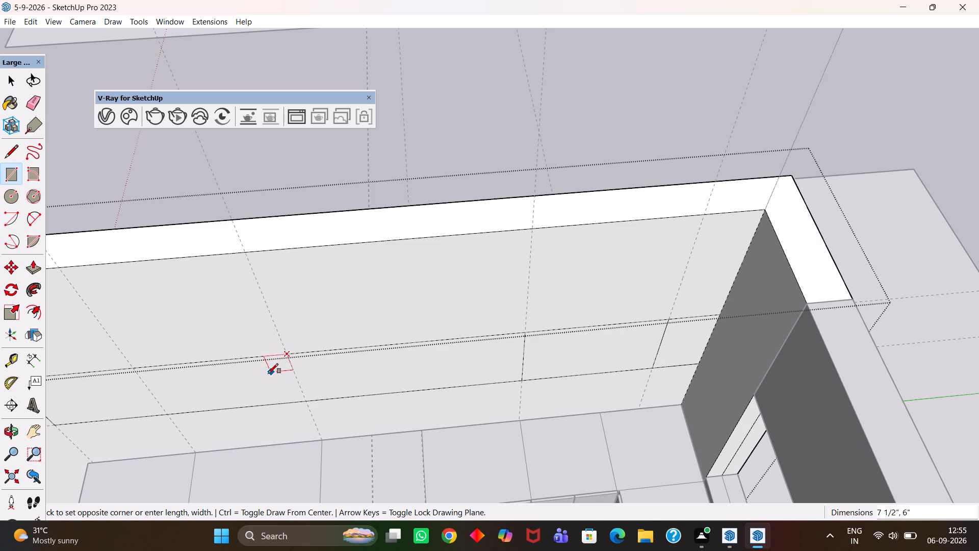
pyautogui.press('h')
pyautogui.scroll(-3, 262, 387)
pyautogui.moveTo(209, 397); pyautogui.dragTo(408, 358)
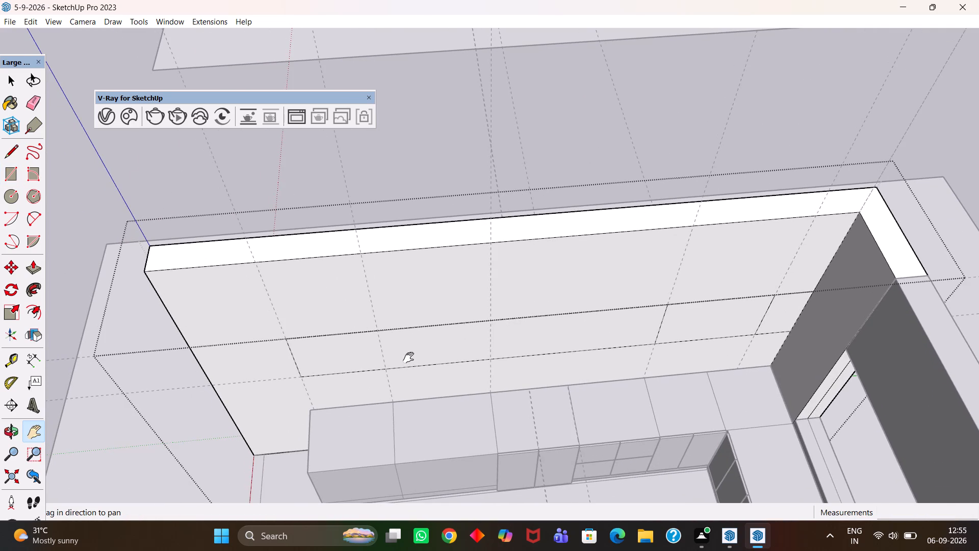
pyautogui.press('Escape')
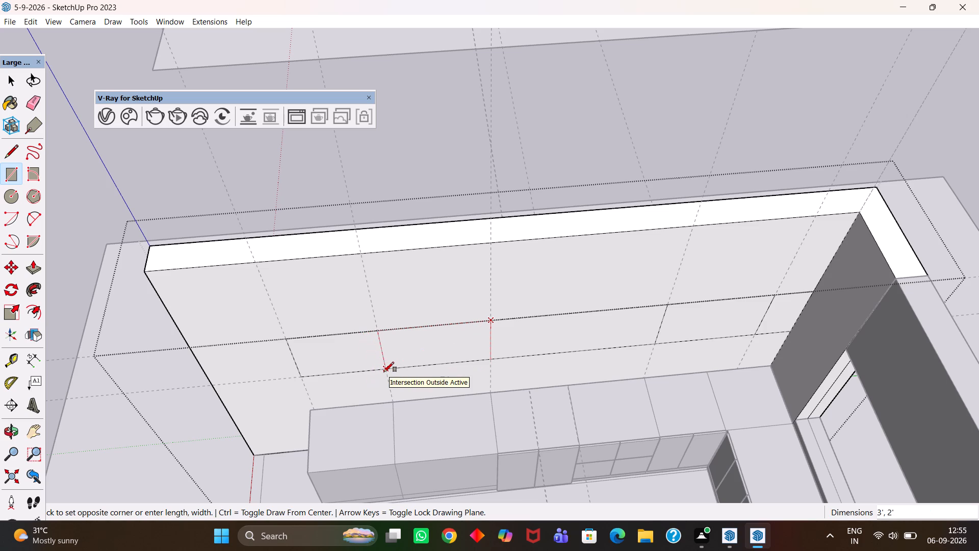
pyautogui.click(384, 372)
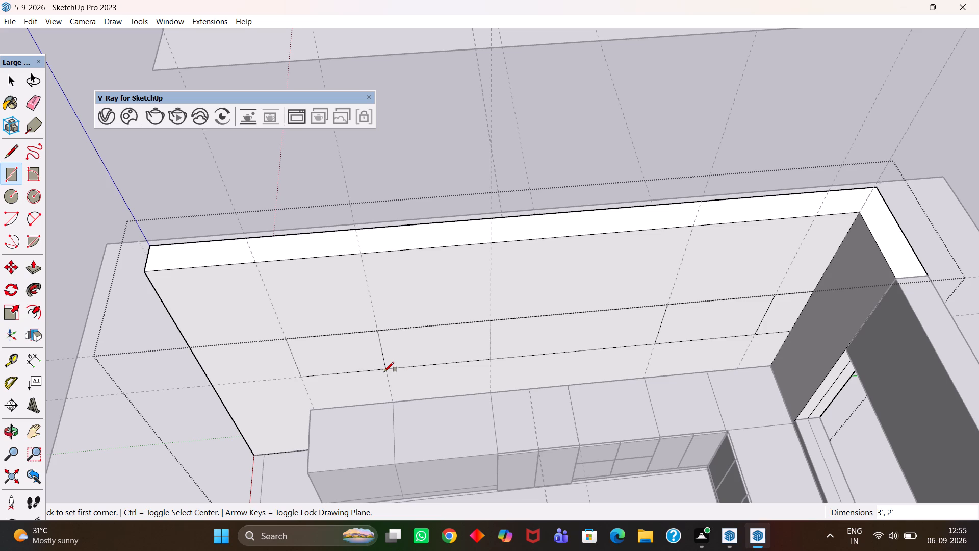
# Draw a rectangle about 2' 5 1/2" by 2' from the wall's far end edge to the guide at the counter's free end.
pyautogui.click(215, 386)
pyautogui.click(289, 342)
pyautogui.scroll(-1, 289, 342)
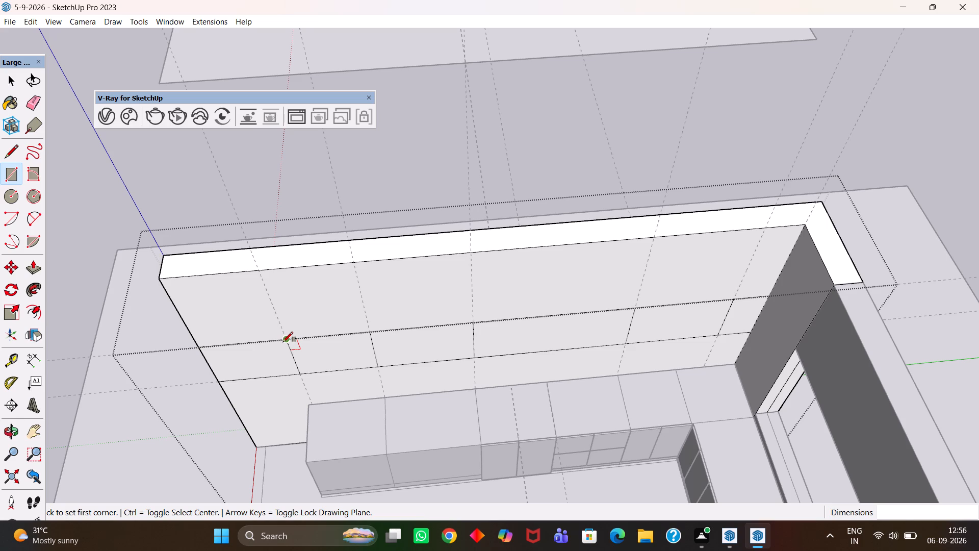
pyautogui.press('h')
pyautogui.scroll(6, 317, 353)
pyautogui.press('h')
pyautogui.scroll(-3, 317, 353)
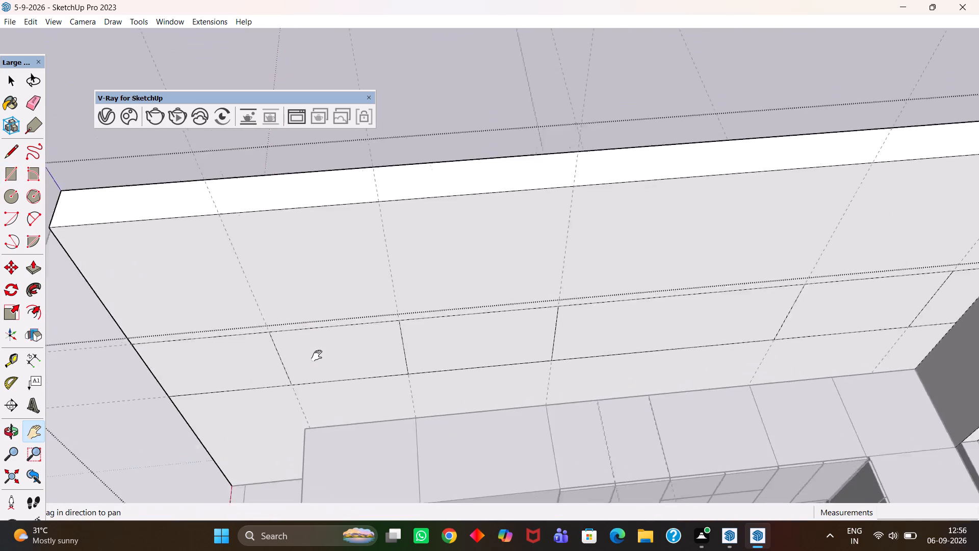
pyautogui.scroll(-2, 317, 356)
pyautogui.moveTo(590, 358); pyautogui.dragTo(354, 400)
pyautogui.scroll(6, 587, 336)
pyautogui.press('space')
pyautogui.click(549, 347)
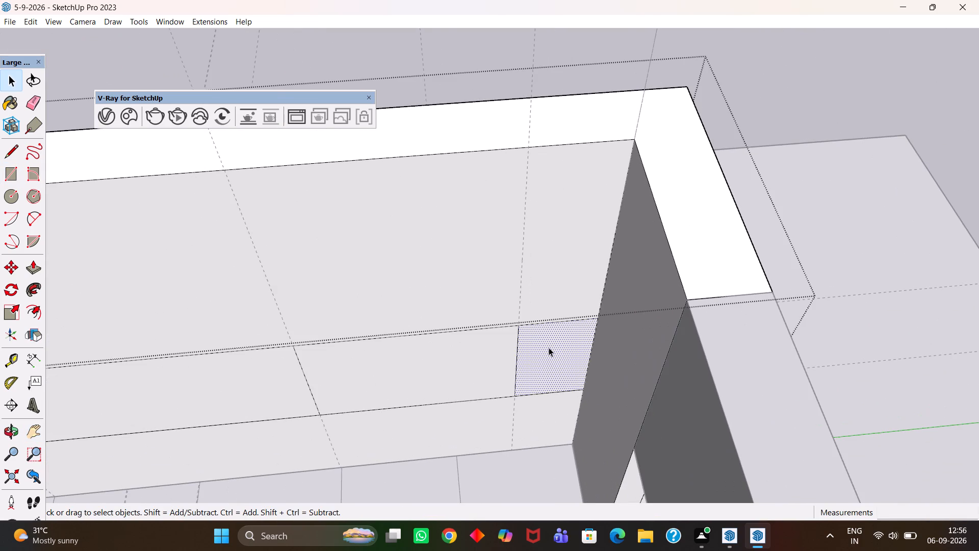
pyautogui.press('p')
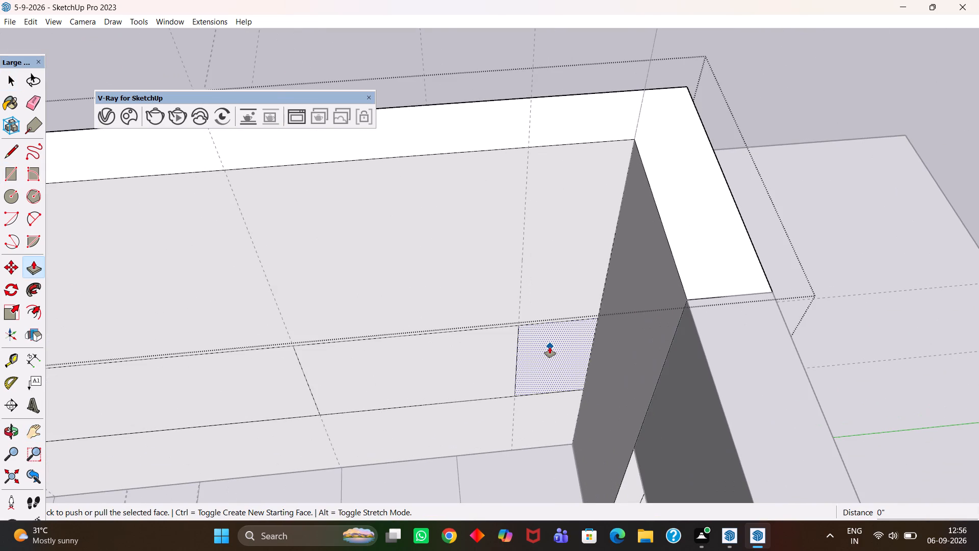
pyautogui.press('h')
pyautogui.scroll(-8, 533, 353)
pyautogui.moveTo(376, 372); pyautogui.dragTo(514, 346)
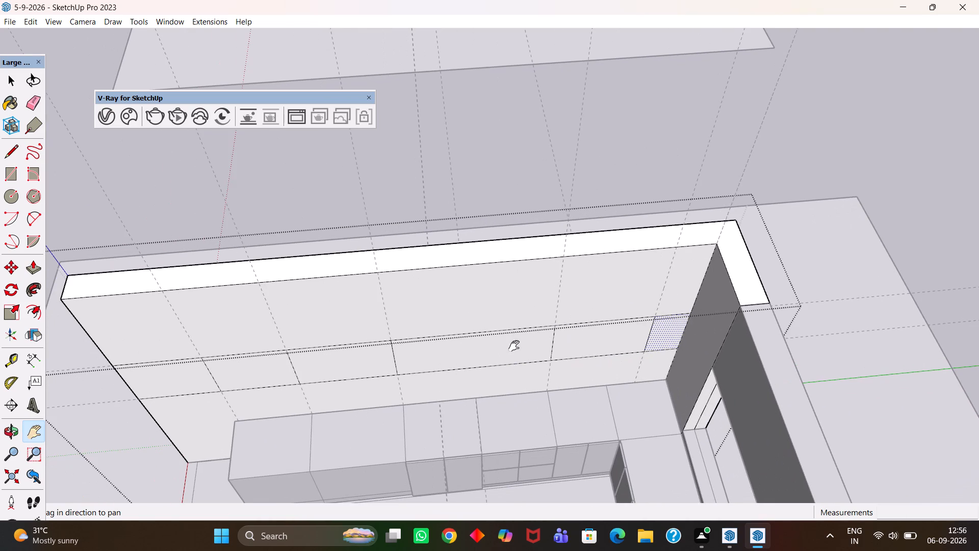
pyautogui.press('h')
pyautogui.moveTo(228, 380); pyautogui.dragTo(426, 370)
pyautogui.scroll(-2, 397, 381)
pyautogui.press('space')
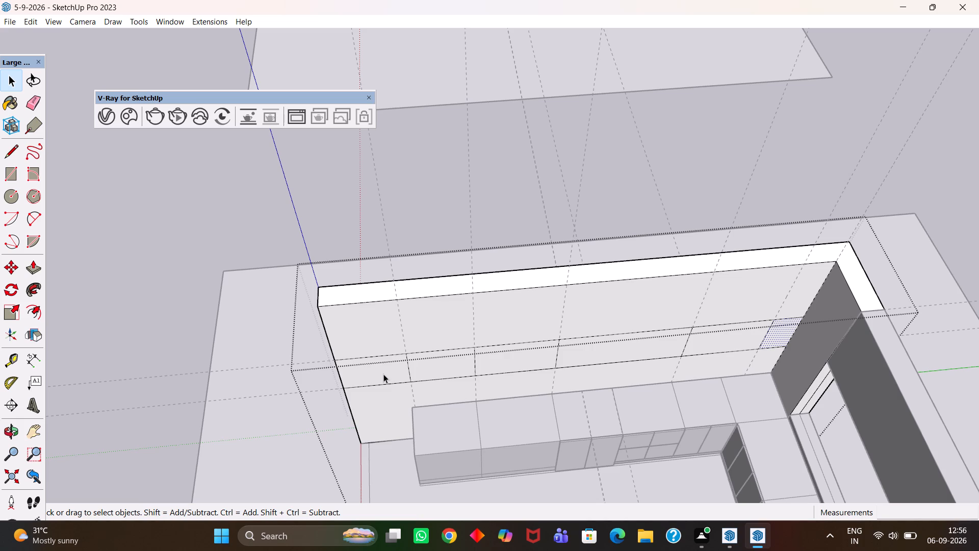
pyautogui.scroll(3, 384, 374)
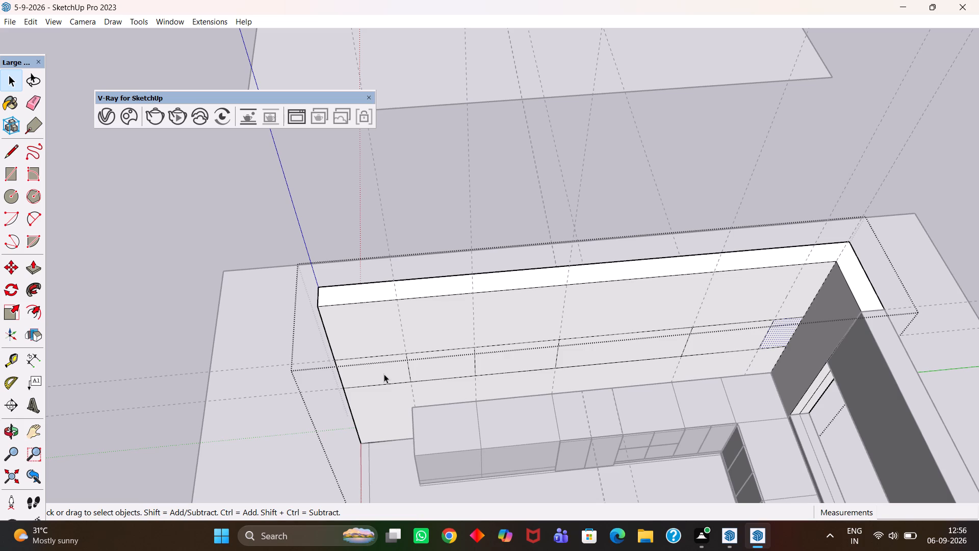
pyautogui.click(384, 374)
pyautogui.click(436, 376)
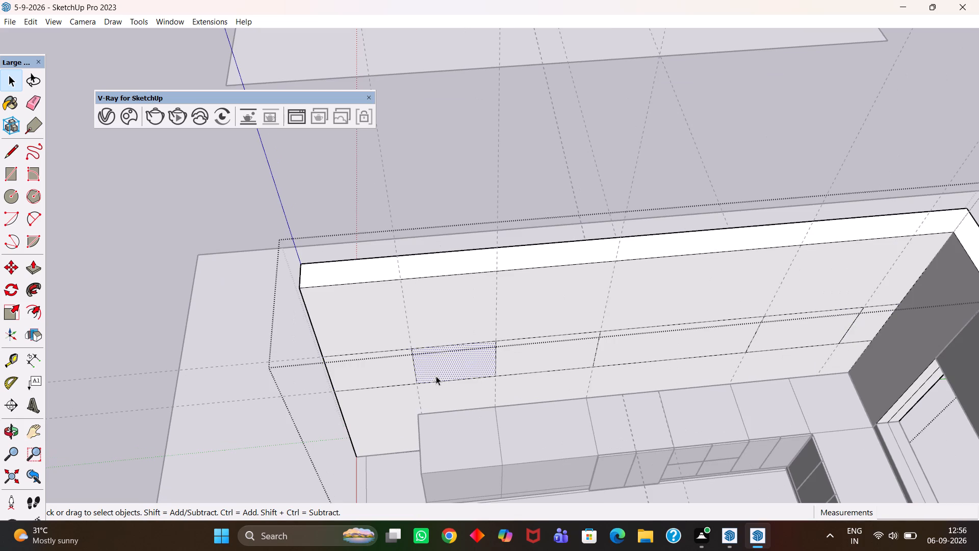
# Extrude the 3' panel nearer the counter's free end 1'5" out from the back wall.
pyautogui.scroll(2, 436, 376)
pyautogui.scroll(-3, 436, 376)
pyautogui.click(518, 366)
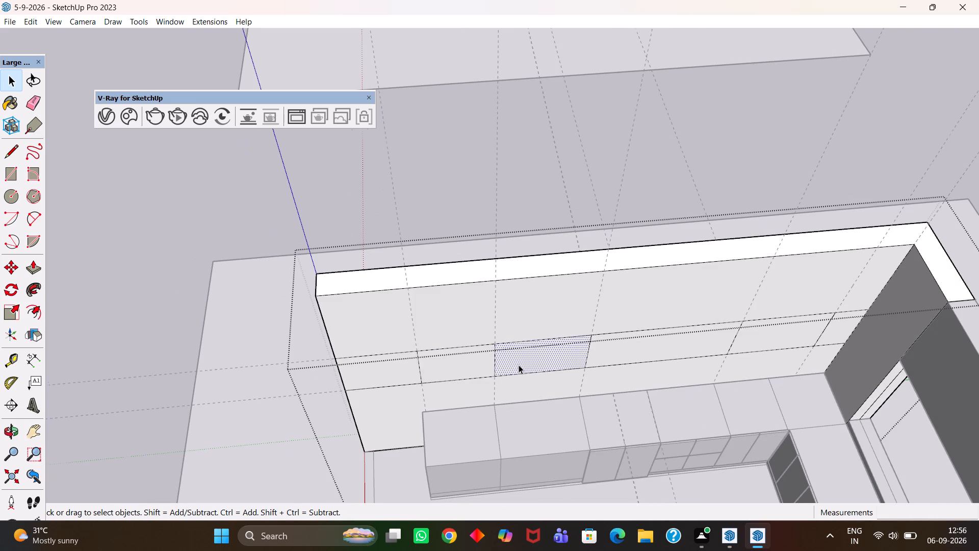
pyautogui.scroll(2, 519, 365)
pyautogui.moveTo(521, 370); pyautogui.dragTo(518, 357, button='middle')
pyautogui.press('h')
pyautogui.scroll(2, 518, 357)
pyautogui.moveTo(529, 348); pyautogui.dragTo(470, 390)
pyautogui.scroll(1, 456, 394)
pyautogui.moveTo(455, 391); pyautogui.dragTo(456, 382, button='middle')
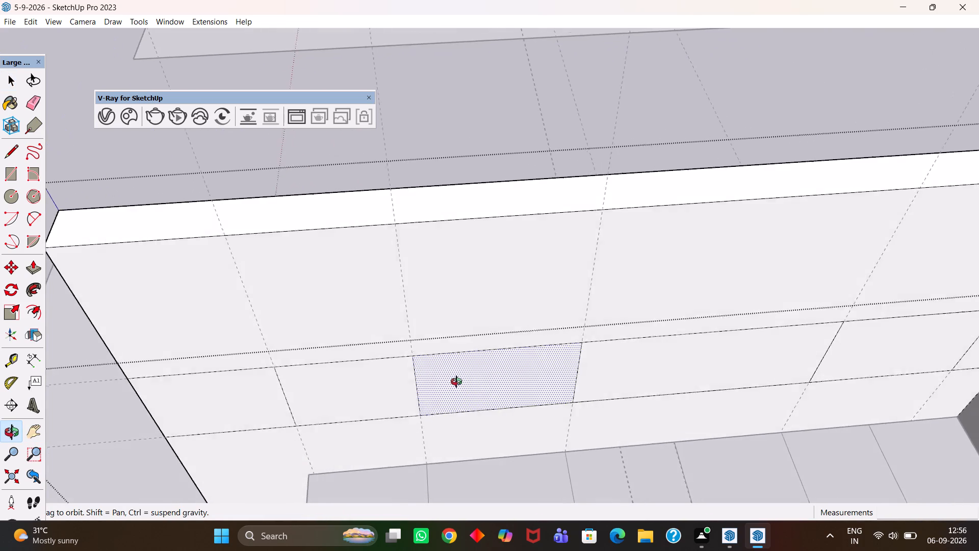
pyautogui.moveTo(456, 382); pyautogui.dragTo(459, 379, button='middle')
pyautogui.middleClick(459, 379)
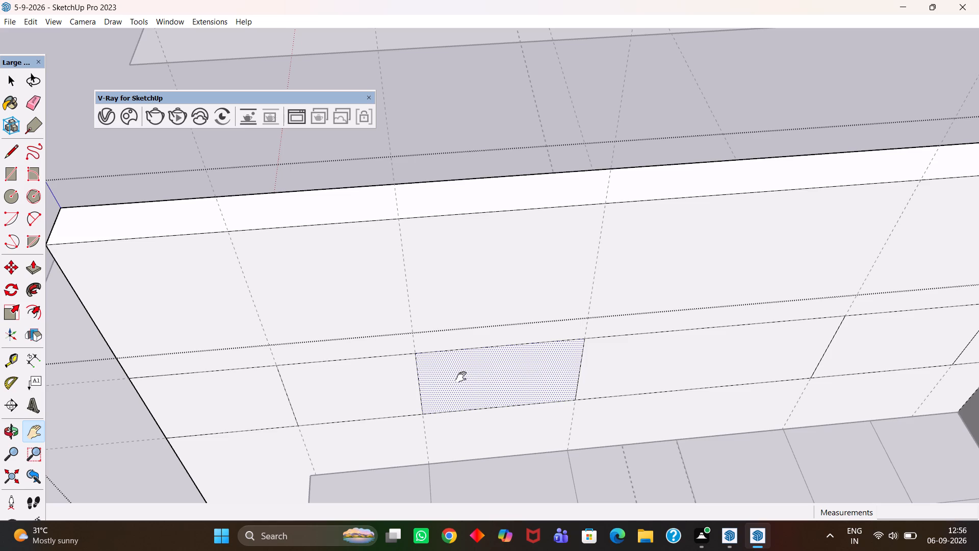
pyautogui.scroll(6, 461, 377)
pyautogui.press('p')
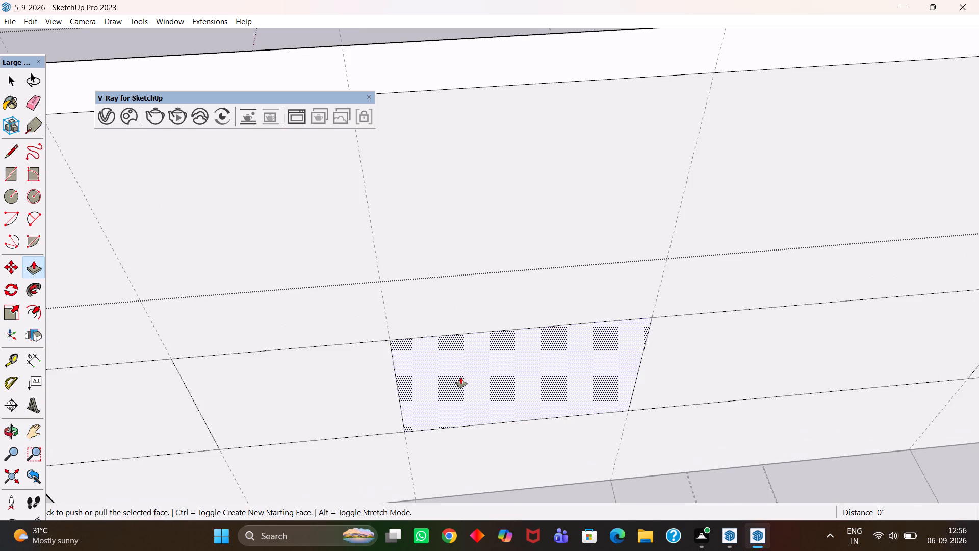
pyautogui.click(461, 377)
pyautogui.write('1\'5"')
pyautogui.press('Return')
pyautogui.scroll(-10, 481, 402)
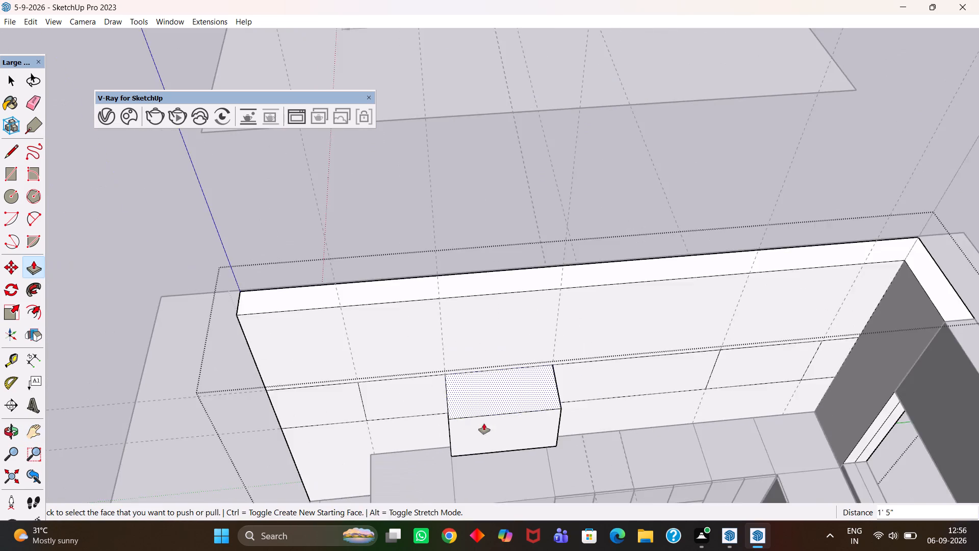
# Extrude the wide middle panel 1'5", flush with the front of the adjacent extruded box.
pyautogui.moveTo(484, 427); pyautogui.dragTo(556, 361, button='middle')
pyautogui.scroll(1, 484, 427)
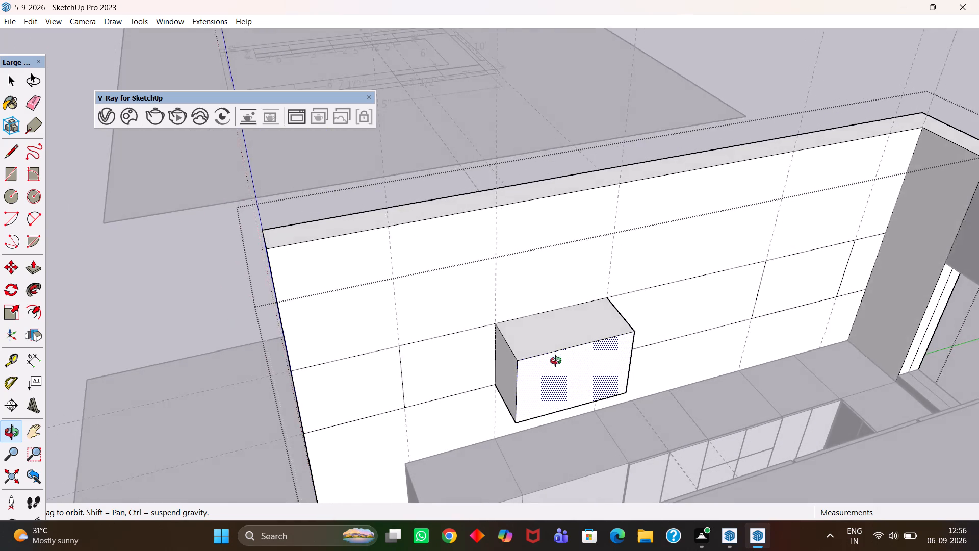
pyautogui.moveTo(556, 361); pyautogui.dragTo(545, 367, button='middle')
pyautogui.scroll(2, 545, 367)
pyautogui.press('h')
pyautogui.moveTo(595, 358); pyautogui.dragTo(404, 389)
pyautogui.scroll(-3, 409, 388)
pyautogui.moveTo(495, 383); pyautogui.dragTo(440, 403, button='middle')
pyautogui.scroll(3, 441, 404)
pyautogui.press('space')
pyautogui.click(410, 345)
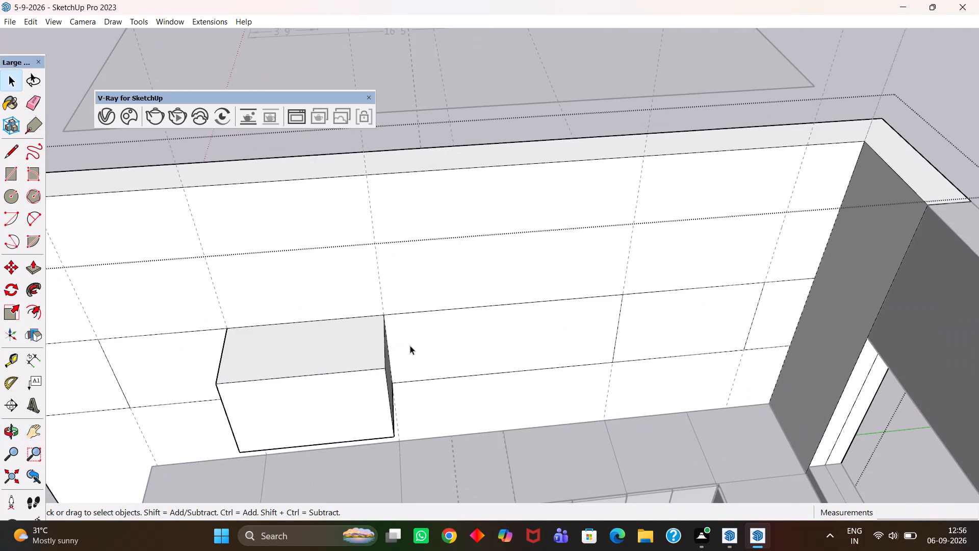
pyautogui.press('p')
pyautogui.click(411, 345)
pyautogui.click(365, 377)
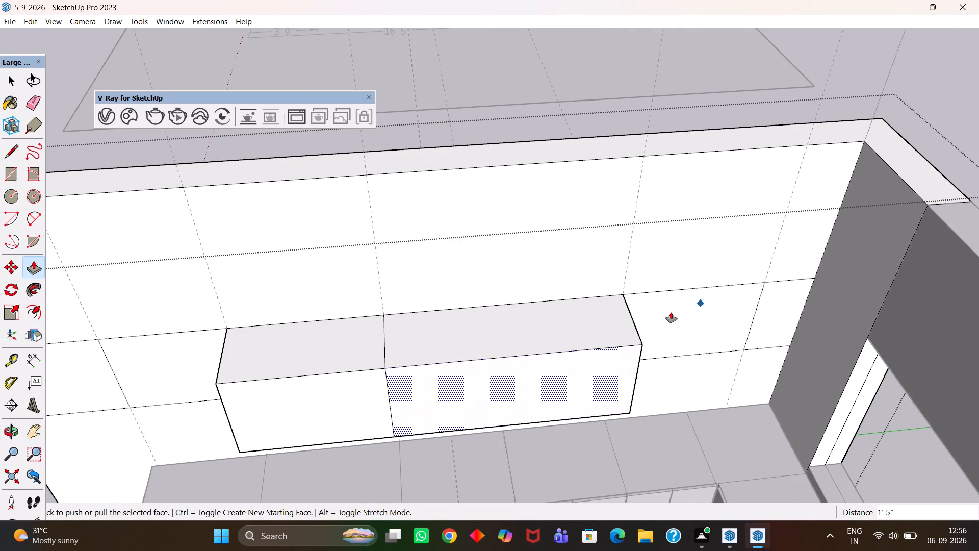
# Extrude the 3' panel on the window side of the wide middle box 1'5", flush with its front.
pyautogui.press('space')
pyautogui.click(667, 314)
pyautogui.press('p')
pyautogui.click(667, 314)
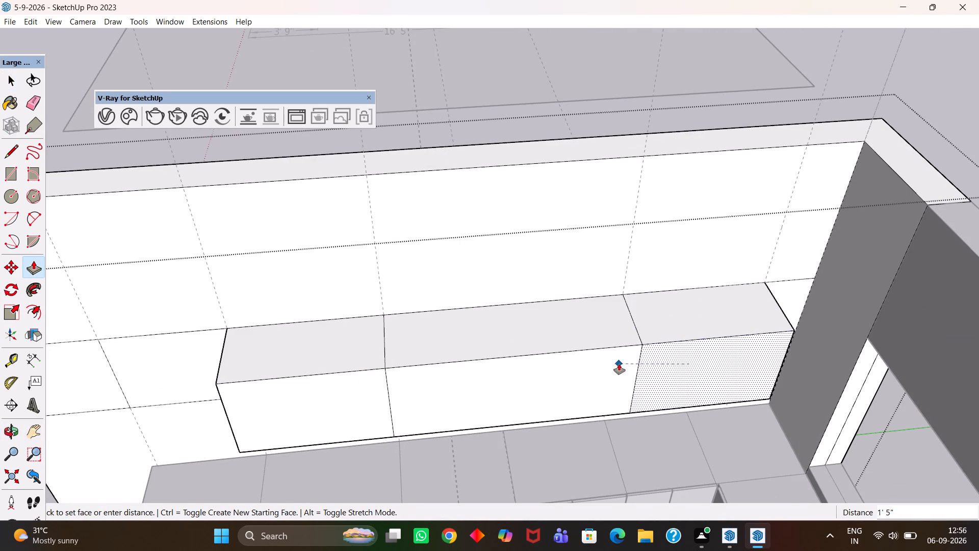
pyautogui.click(619, 364)
# Extrude the narrow panel at the window-side corner 1'5", flush with the row of extruded boxes.
pyautogui.scroll(3, 789, 299)
pyautogui.press('space')
pyautogui.click(788, 299)
pyautogui.press('p')
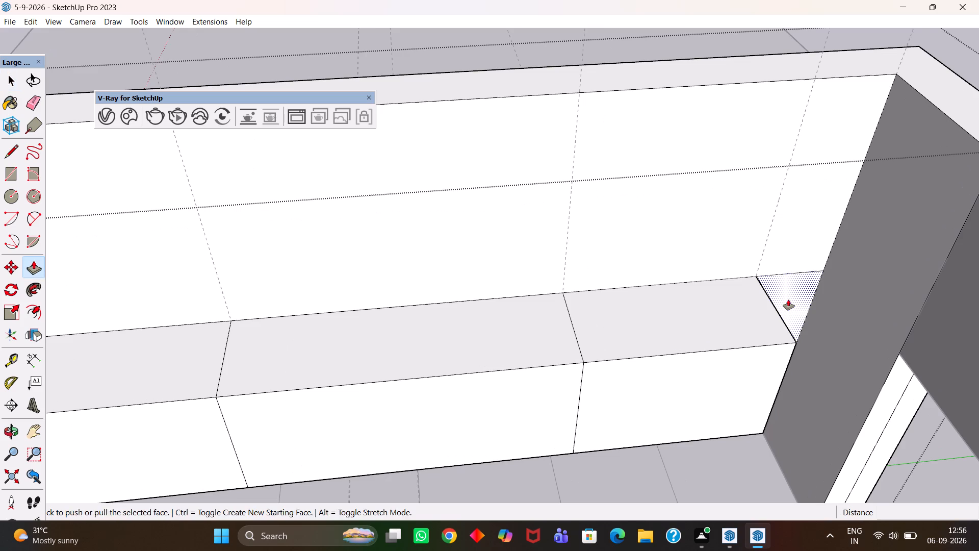
pyautogui.click(788, 299)
pyautogui.click(765, 346)
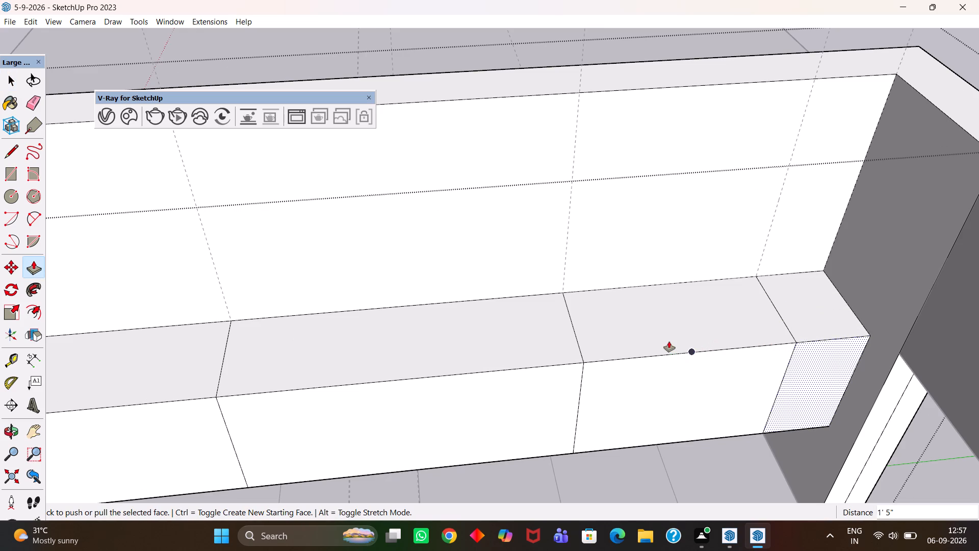
# Divide the upper front edge of the wide middle wall-cabinet box into 5 equal segments.
pyautogui.scroll(-4, 592, 391)
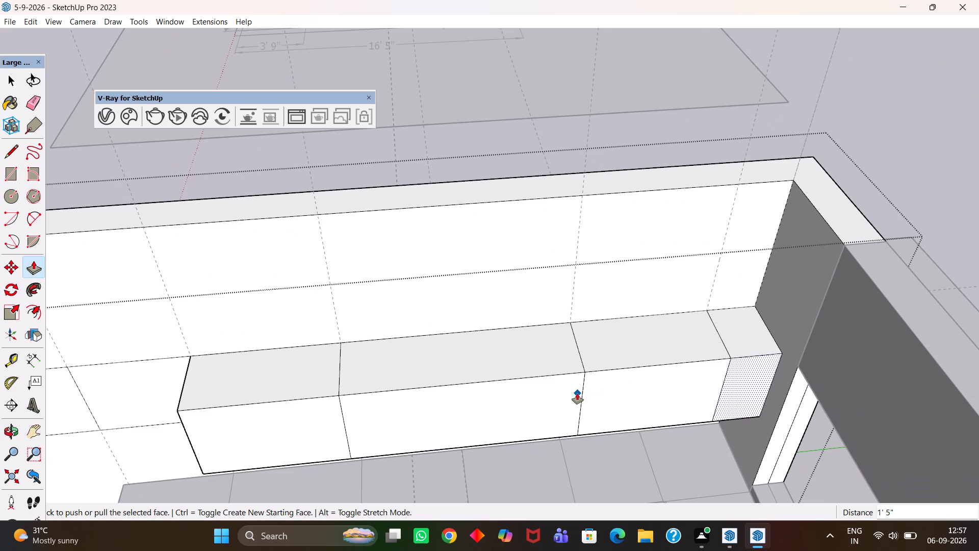
pyautogui.press('h')
pyautogui.scroll(4, 564, 407)
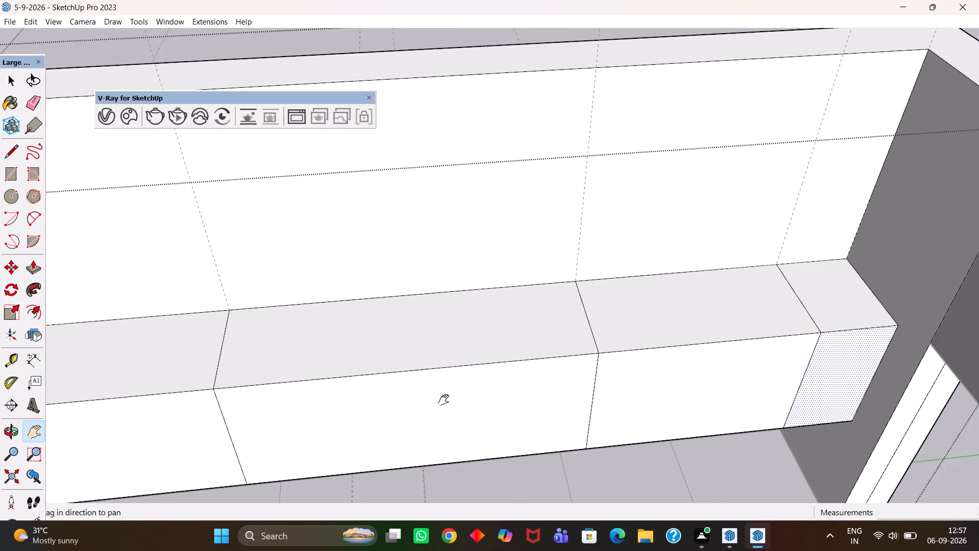
pyautogui.moveTo(399, 394); pyautogui.dragTo(508, 367)
pyautogui.scroll(-2, 508, 367)
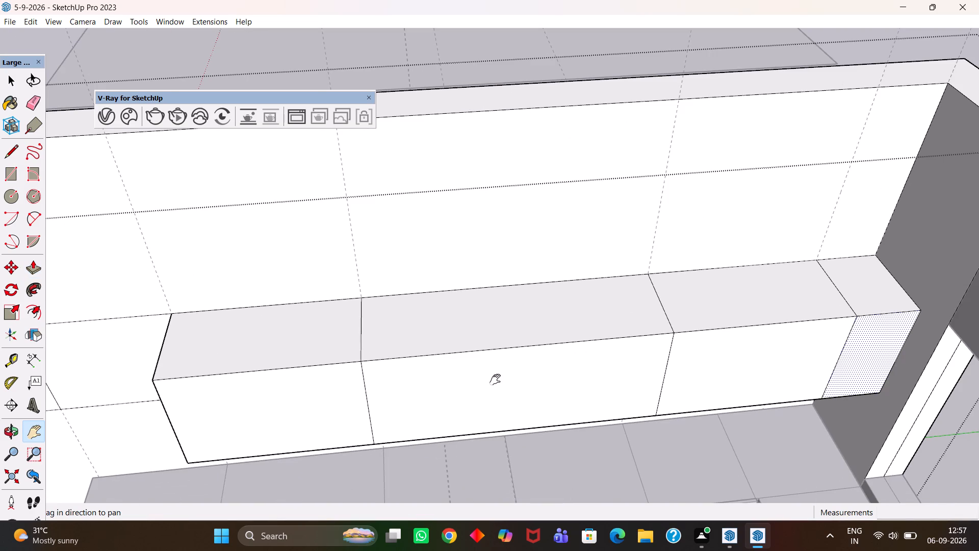
pyautogui.scroll(1, 495, 380)
pyautogui.press('h')
pyautogui.scroll(-5, 495, 380)
pyautogui.moveTo(425, 385); pyautogui.dragTo(598, 331)
pyautogui.moveTo(650, 342); pyautogui.dragTo(428, 348)
pyautogui.scroll(2, 443, 335)
pyautogui.press('space')
pyautogui.click(447, 302)
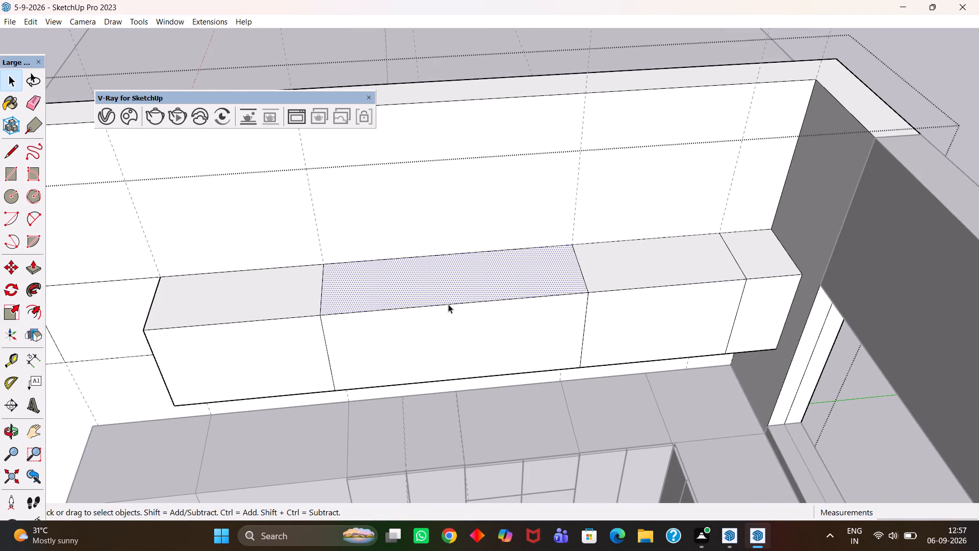
pyautogui.click(449, 304)
pyautogui.rightClick(449, 304)
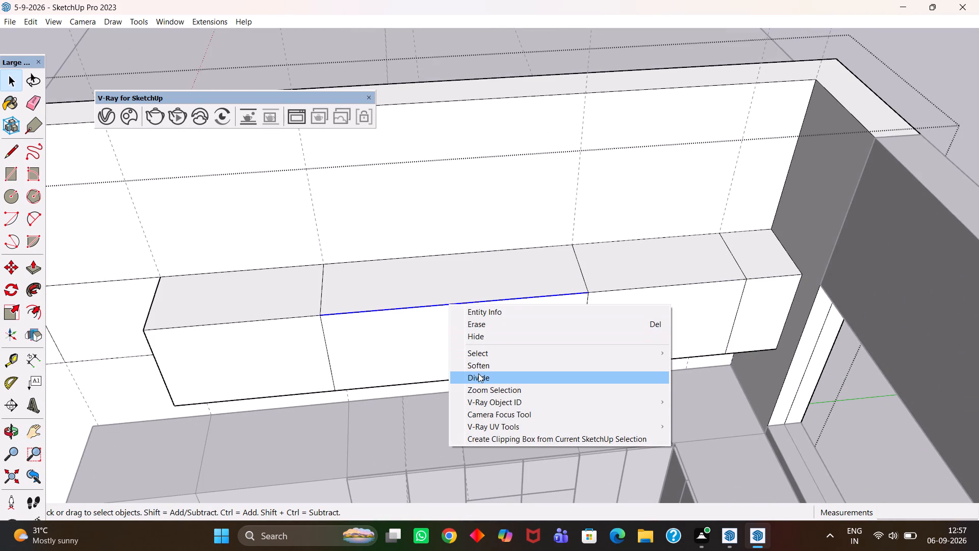
pyautogui.click(480, 379)
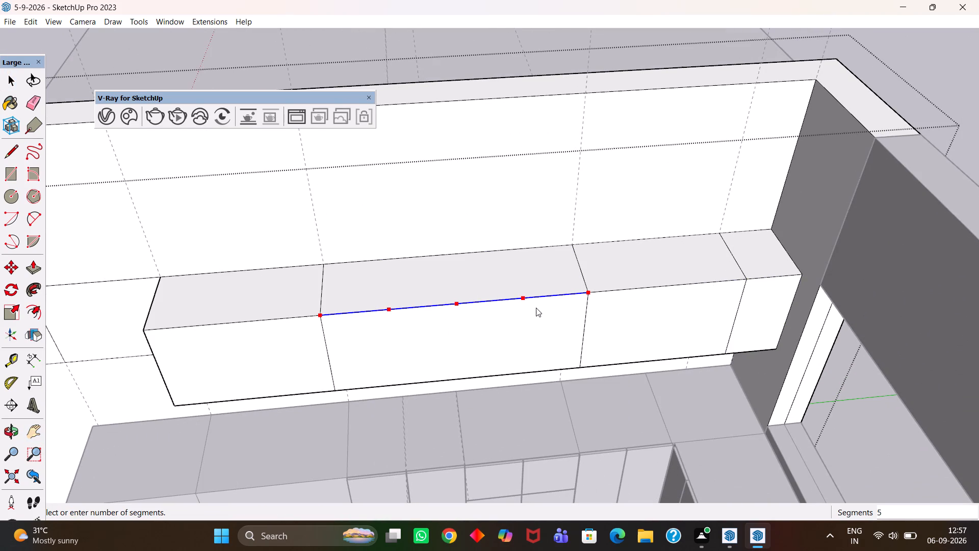
pyautogui.click(536, 308)
pyautogui.click(558, 295)
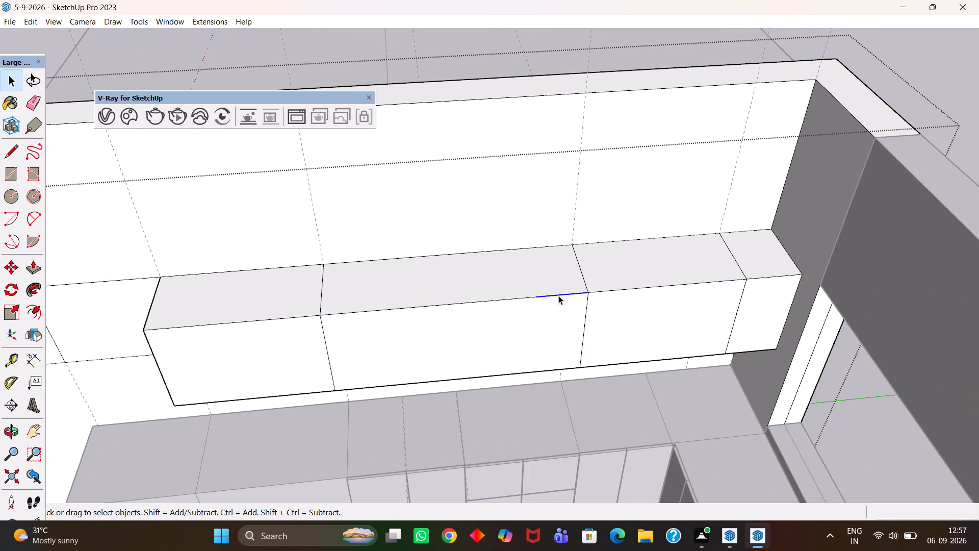
# Place a vertical guide through the division point nearest the window-side edge of the wide middle box's front.
pyautogui.press('t')
pyautogui.click(584, 323)
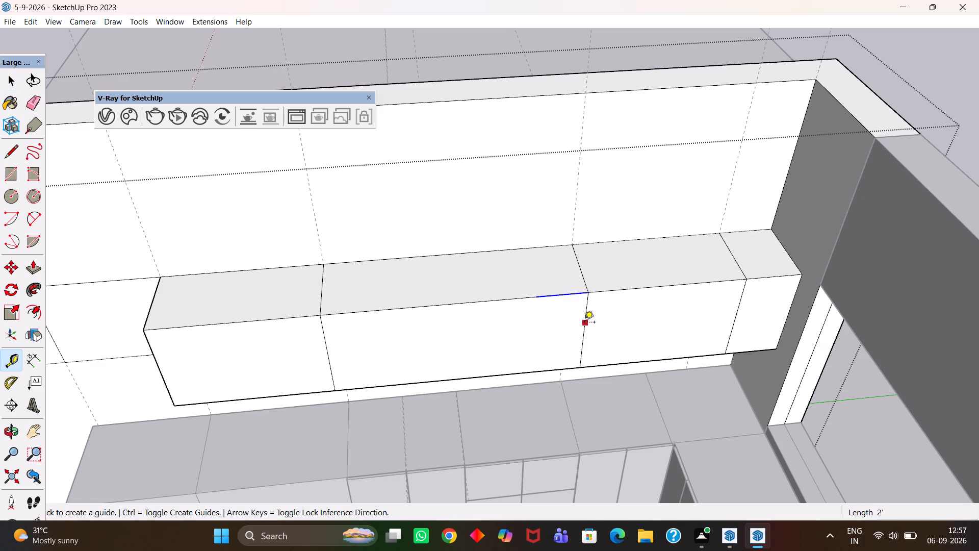
pyautogui.click(538, 298)
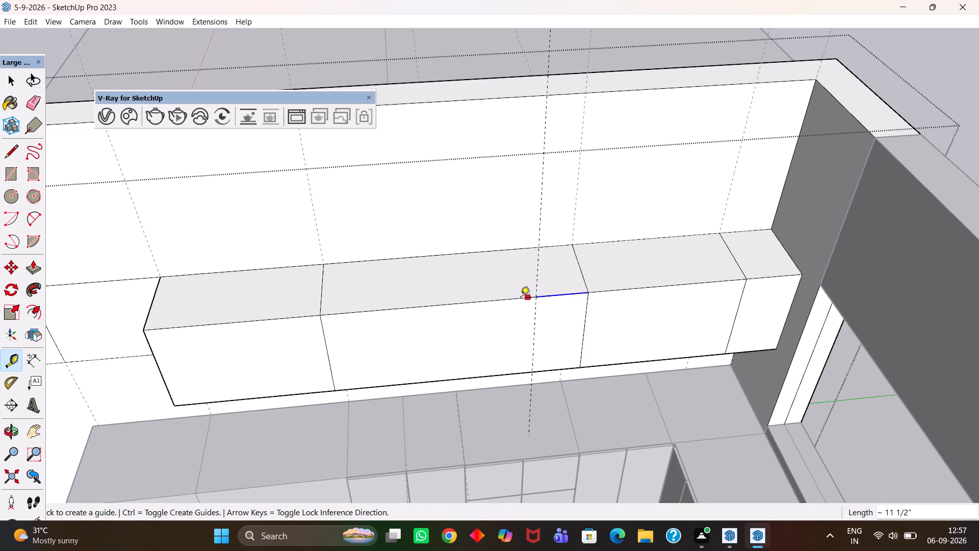
pyautogui.scroll(-2, 477, 322)
pyautogui.scroll(2, 494, 320)
pyautogui.press('t')
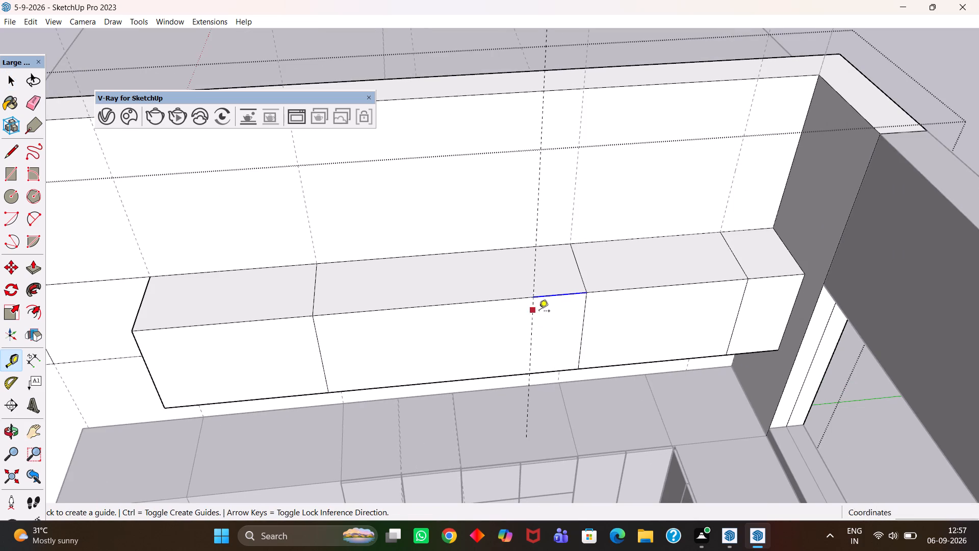
# Draw a full-height rectangle on the wide middle box's front, from the guide to its window-side edge.
pyautogui.press('space')
pyautogui.click(549, 323)
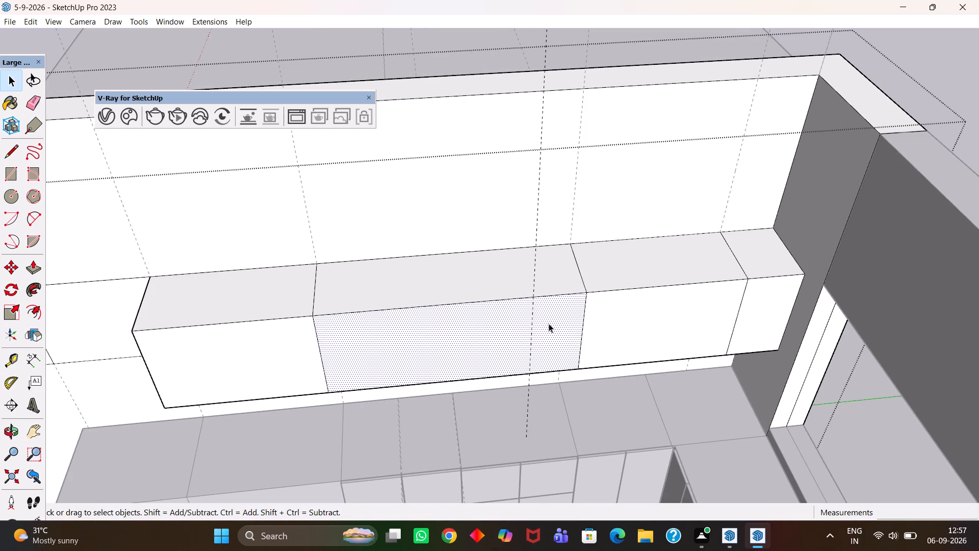
pyautogui.press('r')
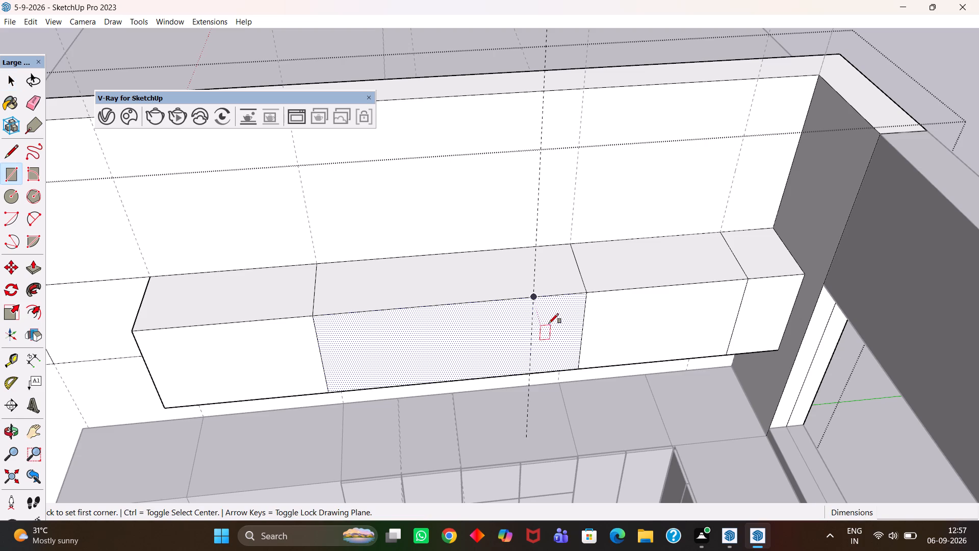
pyautogui.click(531, 295)
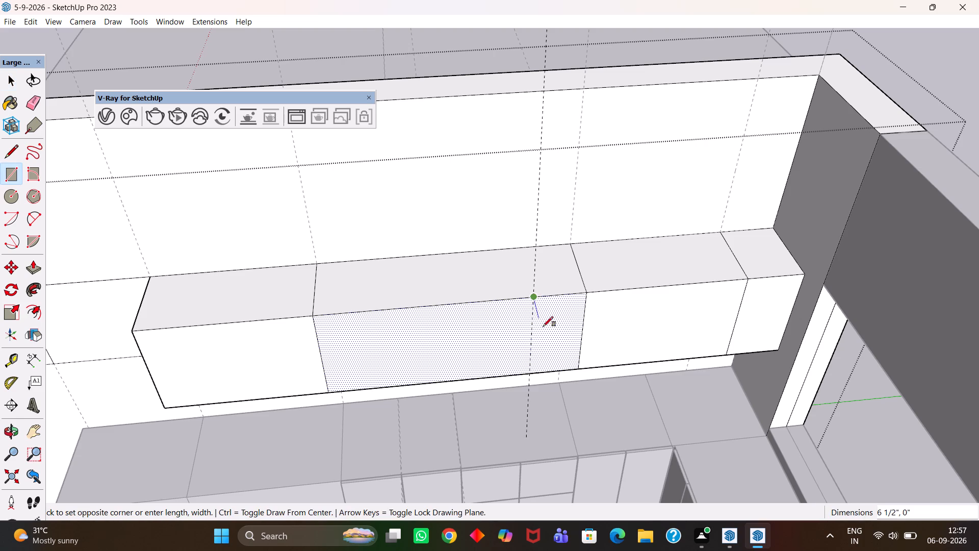
pyautogui.click(577, 372)
# Copy the narrow door face about 1' 1/2" out from the front of the box.
pyautogui.press('space')
pyautogui.click(556, 336)
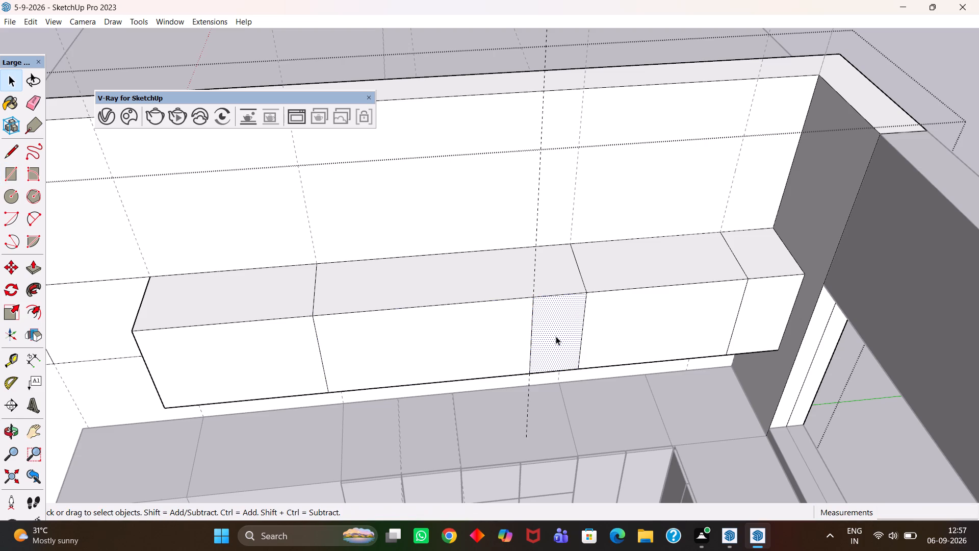
pyautogui.press('m')
pyautogui.click(556, 336)
pyautogui.click(573, 376)
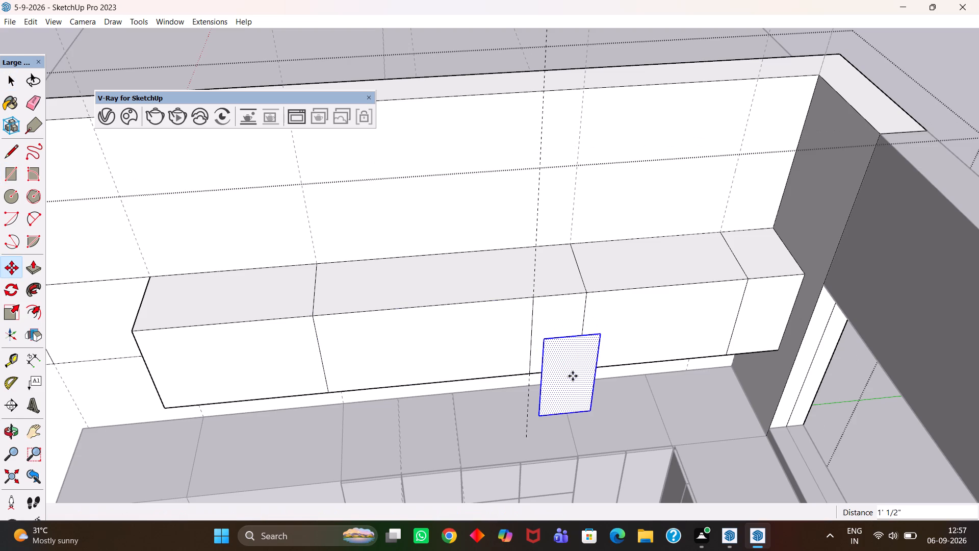
# Extrude the copied door face 18 mm to form a door panel.
pyautogui.scroll(1, 573, 376)
pyautogui.press('p')
pyautogui.click(573, 376)
pyautogui.write('18mm')
pyautogui.press('Return')
pyautogui.press('space')
# Select the whole 18 mm door panel and make it a group.
pyautogui.scroll(4, 582, 385)
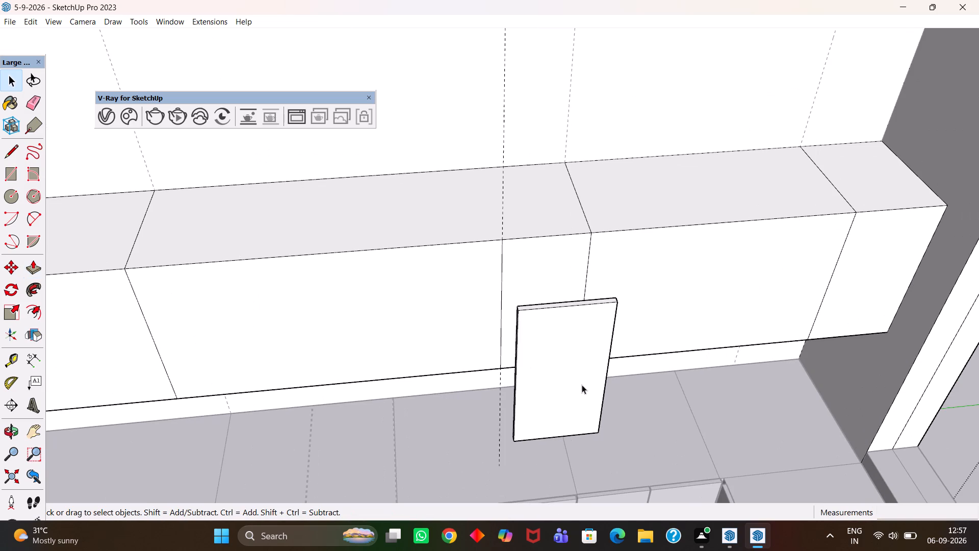
pyautogui.doubleClick(582, 385)
pyautogui.doubleClick(582, 385)
pyautogui.rightClick(582, 385)
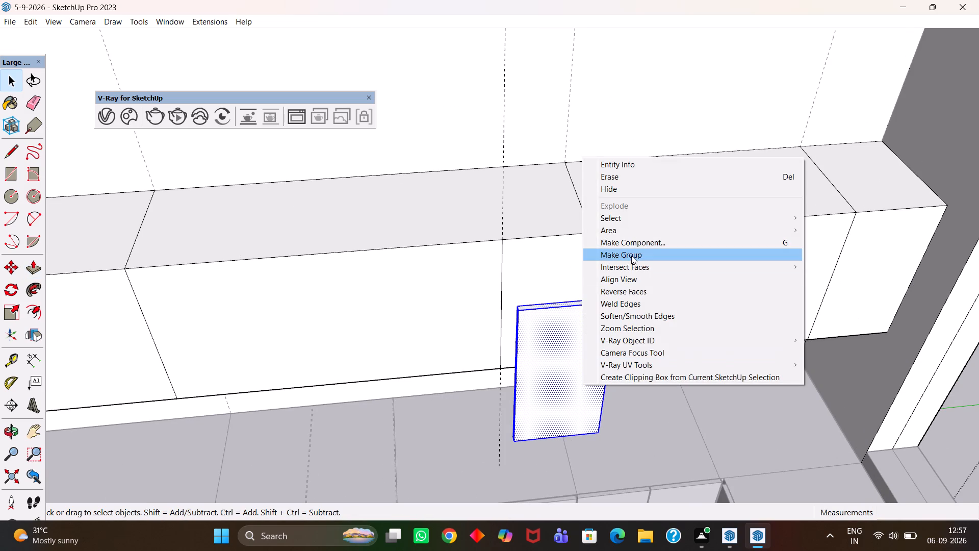
pyautogui.click(626, 257)
# Move the door group back onto the box front, aligning its upper corner with the box's window-side division.
pyautogui.scroll(1, 571, 283)
pyautogui.moveTo(571, 283); pyautogui.dragTo(571, 300, button='middle')
pyautogui.press('m')
pyautogui.click(617, 339)
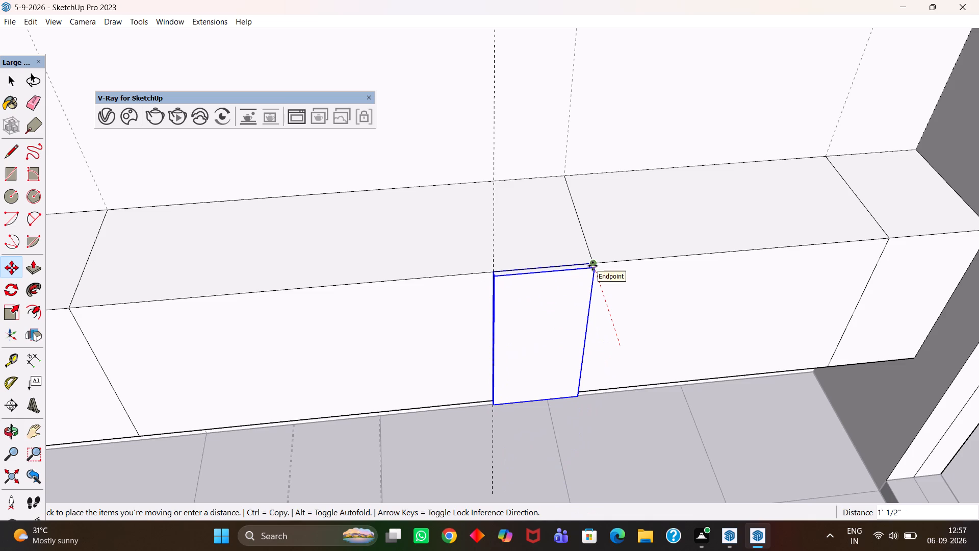
pyautogui.click(592, 265)
# Inside the door group, push the side face along the guide inward 4 mm to leave a gap.
pyautogui.scroll(-3, 515, 283)
pyautogui.scroll(9, 481, 300)
pyautogui.press('h')
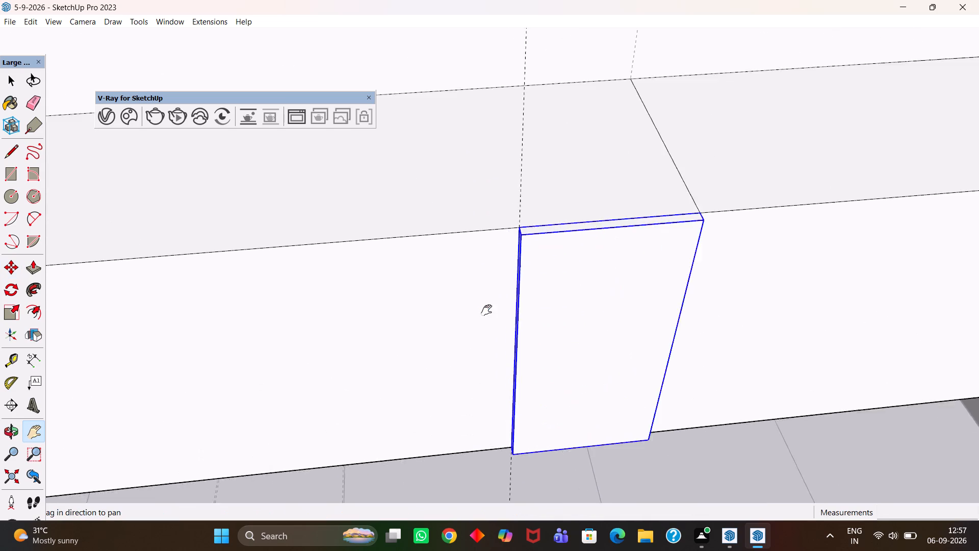
pyautogui.scroll(3, 486, 310)
pyautogui.moveTo(510, 321); pyautogui.dragTo(541, 320, button='middle')
pyautogui.scroll(1, 536, 321)
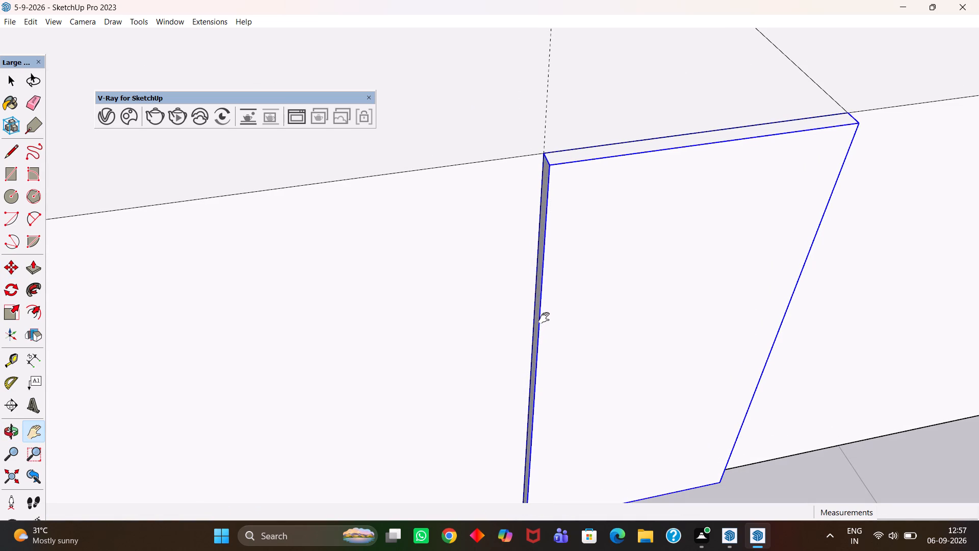
pyautogui.scroll(3, 548, 310)
pyautogui.press('h')
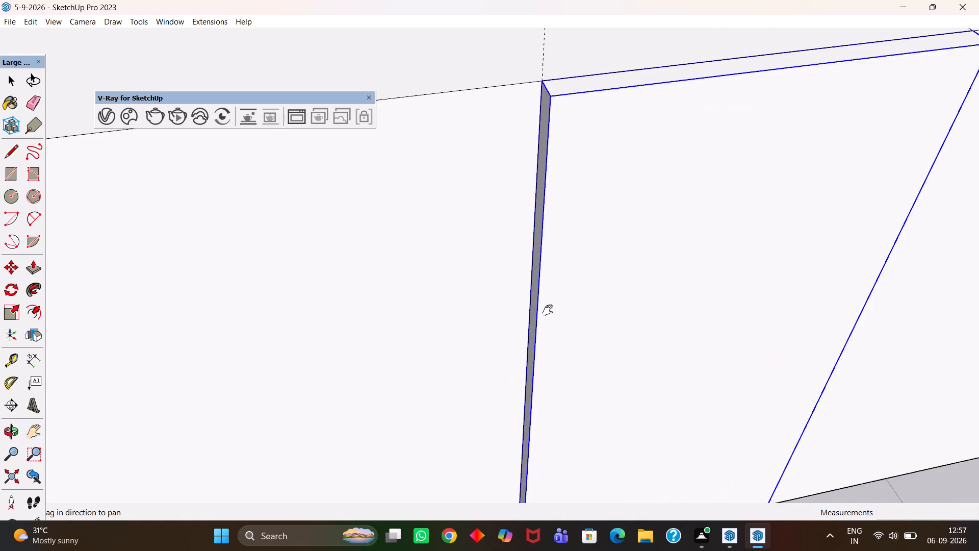
pyautogui.scroll(2, 548, 310)
pyautogui.moveTo(549, 292); pyautogui.dragTo(559, 370)
pyautogui.moveTo(538, 329); pyautogui.dragTo(537, 373, button='middle')
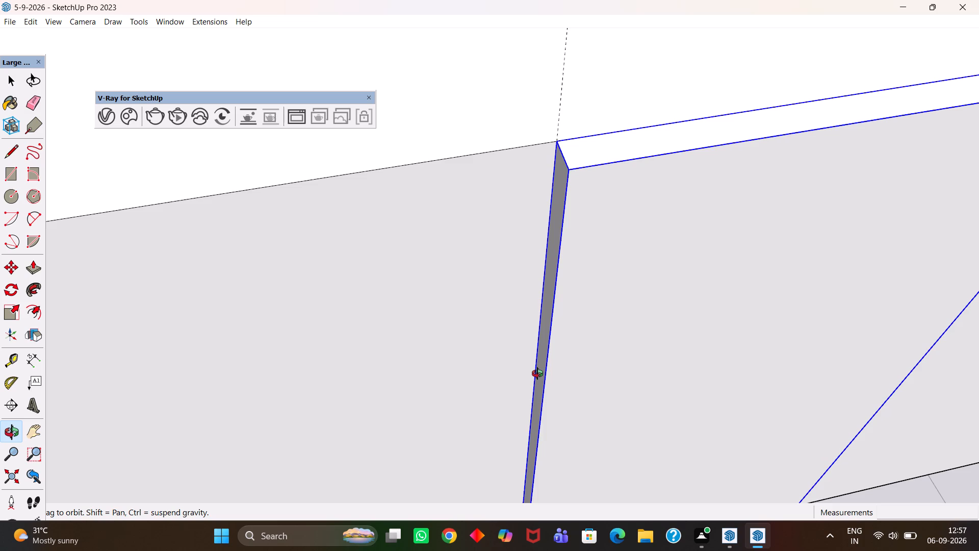
pyautogui.moveTo(537, 373); pyautogui.dragTo(537, 372, button='middle')
pyautogui.scroll(1, 537, 372)
pyautogui.moveTo(566, 330); pyautogui.dragTo(547, 407)
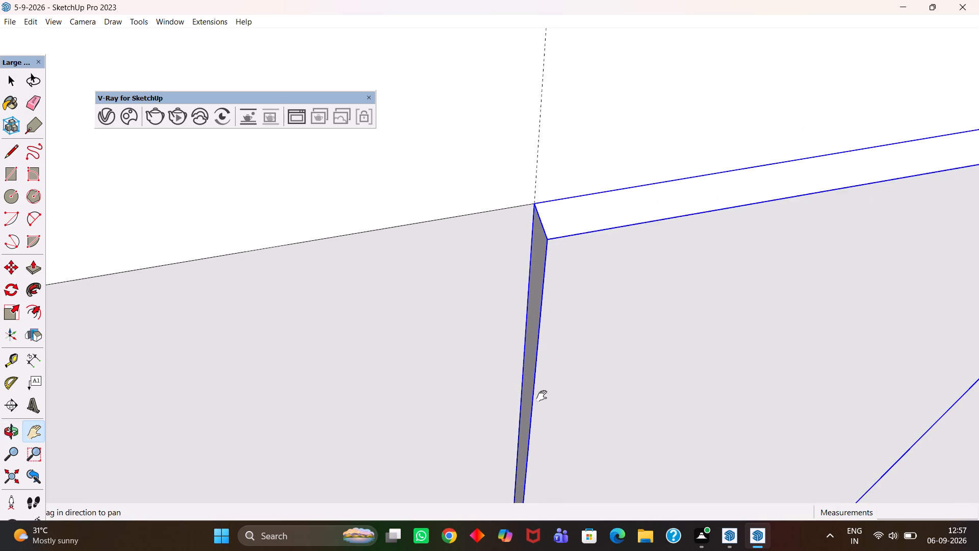
pyautogui.moveTo(535, 362); pyautogui.dragTo(554, 381, button='middle')
pyautogui.scroll(1, 554, 381)
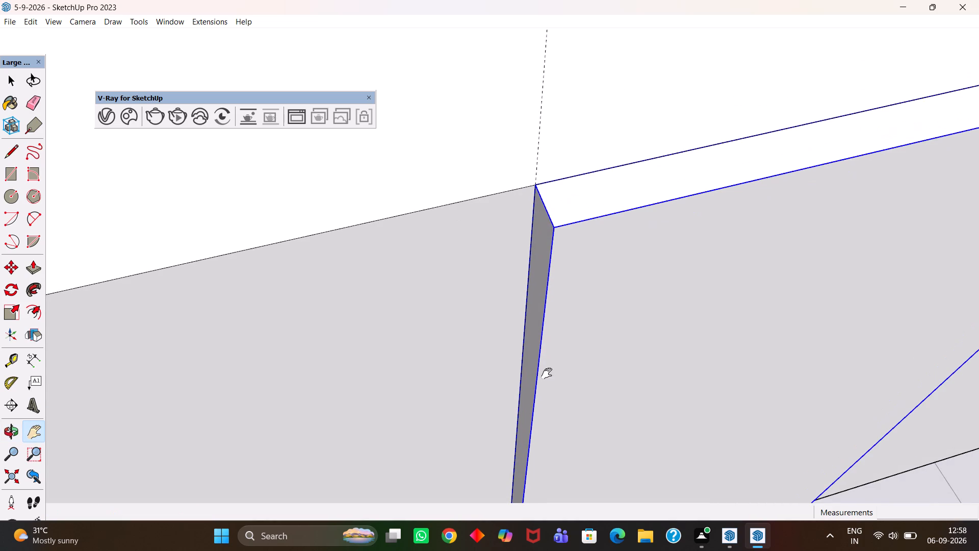
pyautogui.scroll(2, 547, 373)
pyautogui.scroll(-3, 547, 373)
pyautogui.moveTo(538, 370); pyautogui.dragTo(544, 372, button='middle')
pyautogui.scroll(2, 543, 372)
pyautogui.press('space')
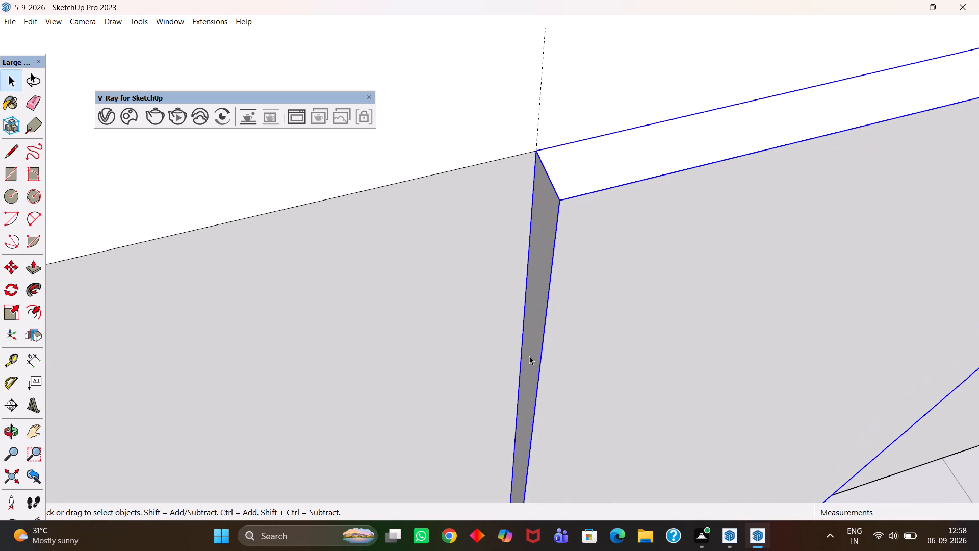
pyautogui.doubleClick(531, 357)
pyautogui.click(531, 355)
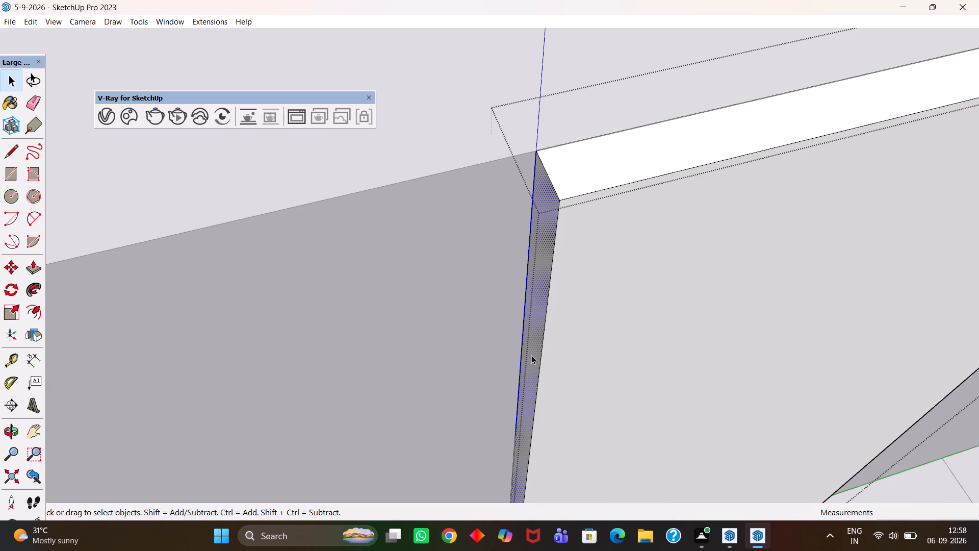
pyautogui.press('p')
pyautogui.click(531, 355)
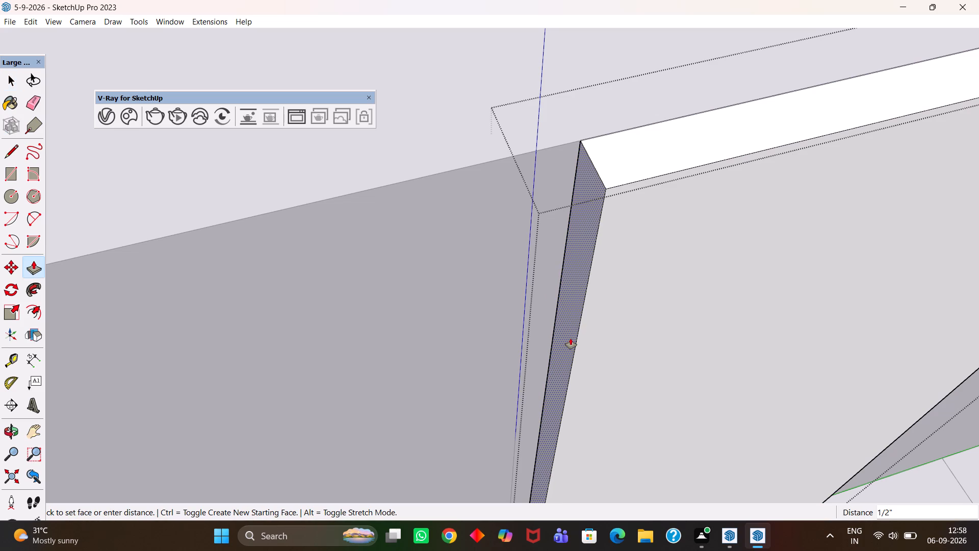
pyautogui.write('4mm')
pyautogui.press('Return')
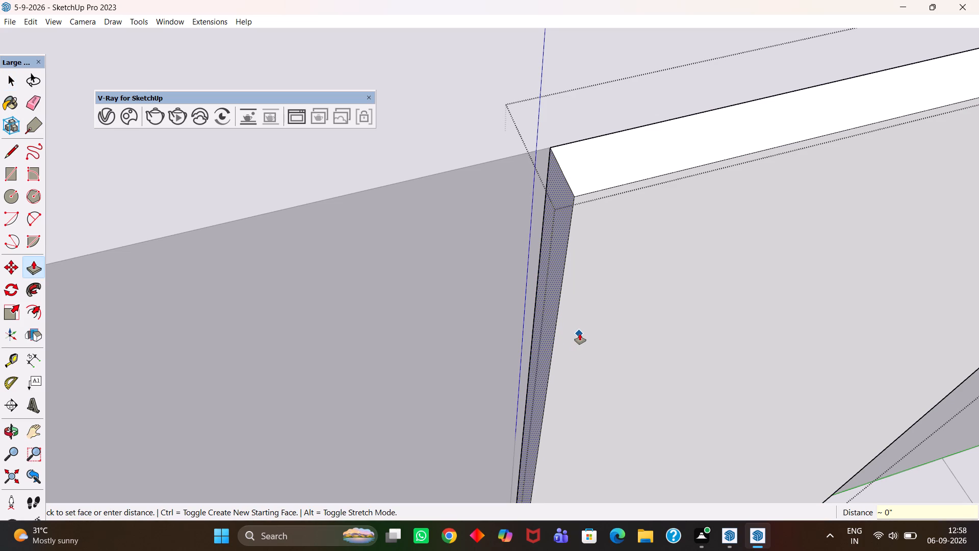
pyautogui.press('h')
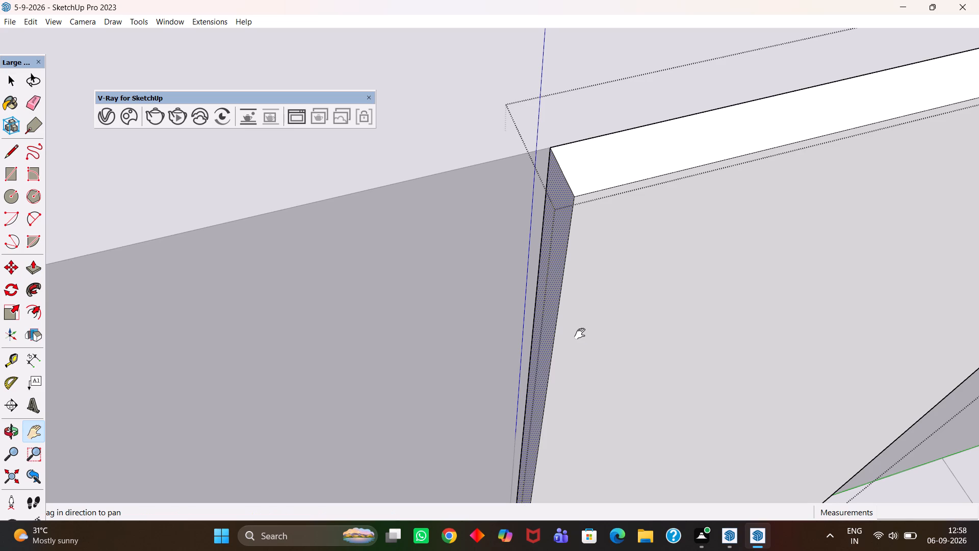
pyautogui.scroll(-7, 580, 334)
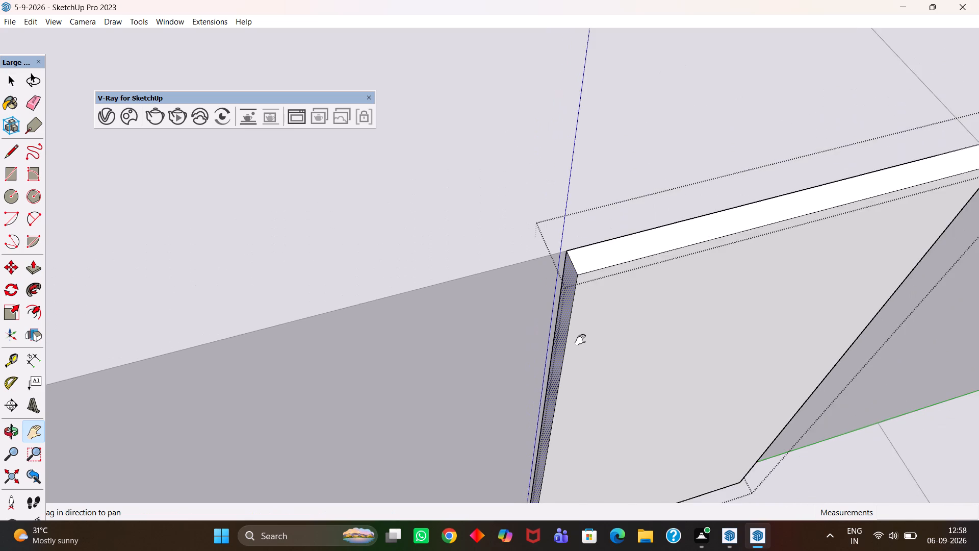
pyautogui.scroll(-5, 580, 340)
pyautogui.press('h')
pyautogui.moveTo(620, 388); pyautogui.dragTo(551, 385, button='middle')
pyautogui.scroll(1, 603, 392)
pyautogui.scroll(-4, 551, 385)
pyautogui.moveTo(528, 405); pyautogui.dragTo(569, 309)
pyautogui.scroll(-3, 571, 303)
pyautogui.scroll(1, 539, 361)
pyautogui.middleClick(543, 363)
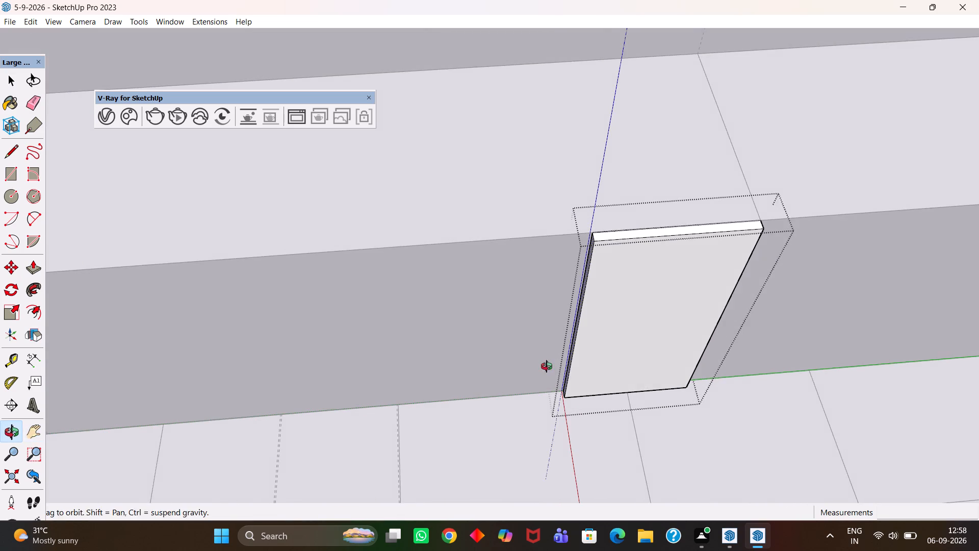
pyautogui.scroll(1, 551, 370)
pyautogui.press('space')
pyautogui.click(521, 434)
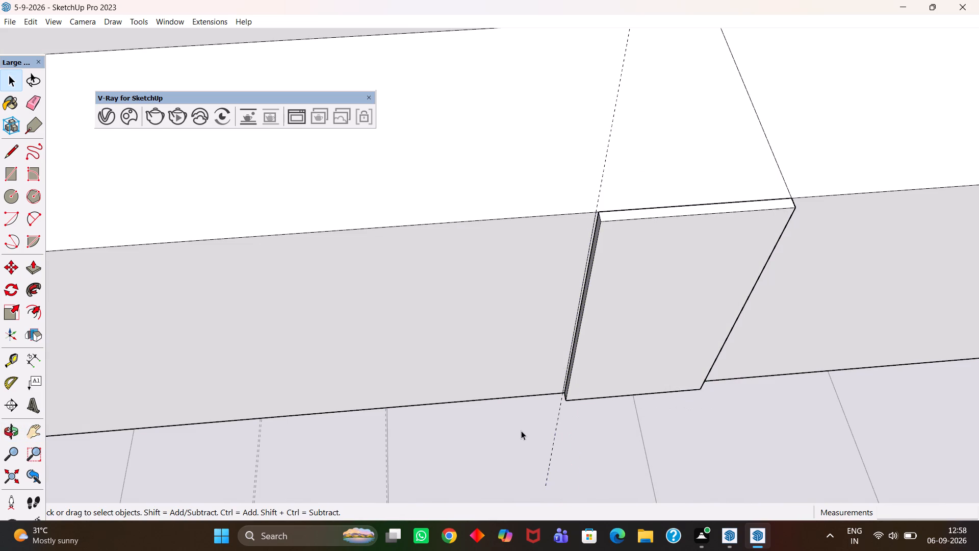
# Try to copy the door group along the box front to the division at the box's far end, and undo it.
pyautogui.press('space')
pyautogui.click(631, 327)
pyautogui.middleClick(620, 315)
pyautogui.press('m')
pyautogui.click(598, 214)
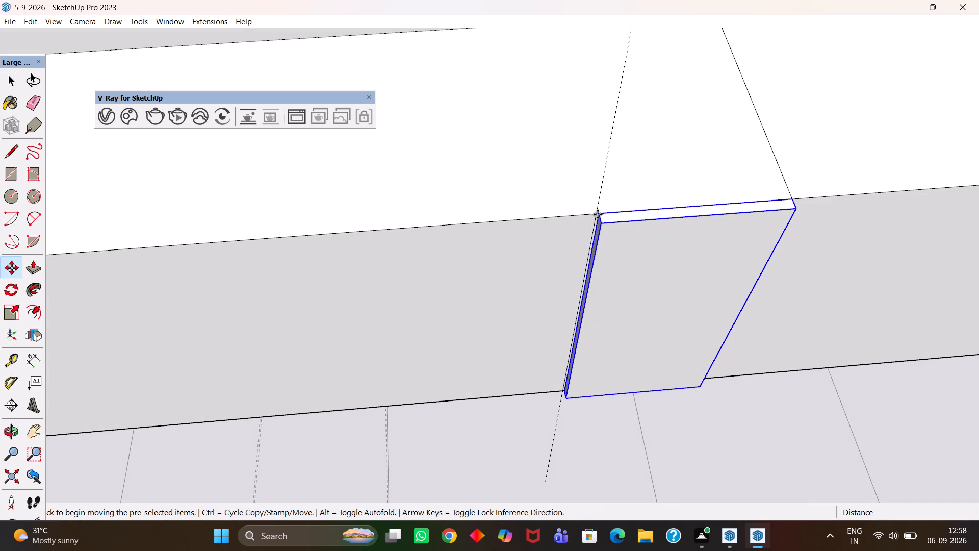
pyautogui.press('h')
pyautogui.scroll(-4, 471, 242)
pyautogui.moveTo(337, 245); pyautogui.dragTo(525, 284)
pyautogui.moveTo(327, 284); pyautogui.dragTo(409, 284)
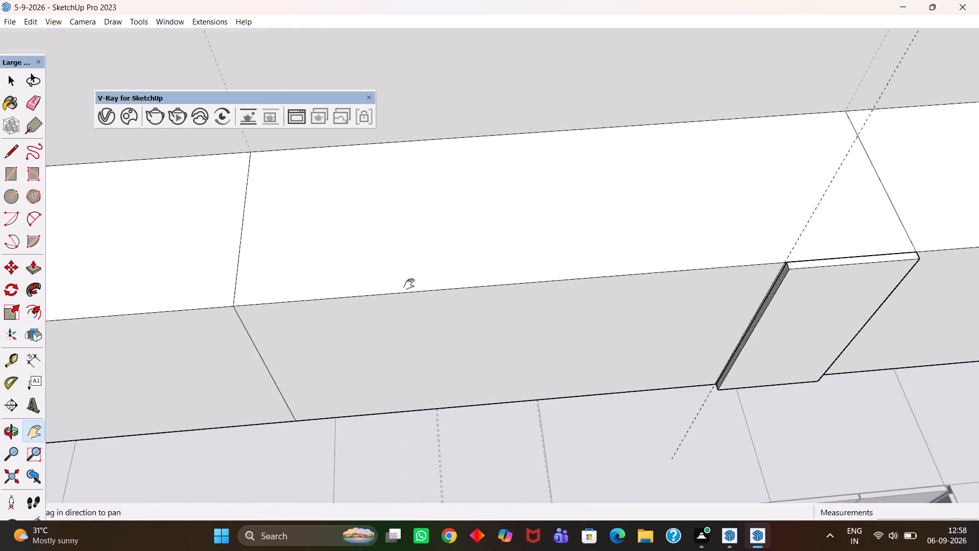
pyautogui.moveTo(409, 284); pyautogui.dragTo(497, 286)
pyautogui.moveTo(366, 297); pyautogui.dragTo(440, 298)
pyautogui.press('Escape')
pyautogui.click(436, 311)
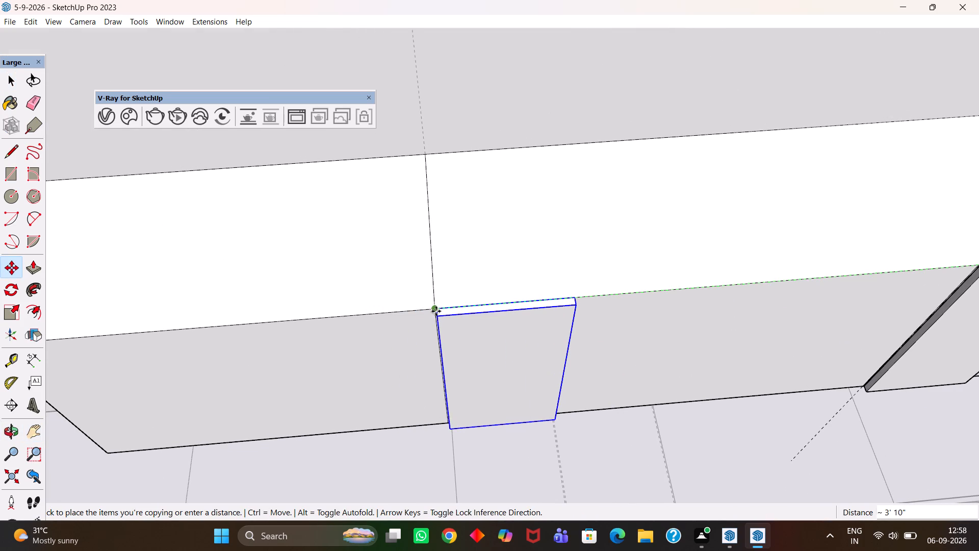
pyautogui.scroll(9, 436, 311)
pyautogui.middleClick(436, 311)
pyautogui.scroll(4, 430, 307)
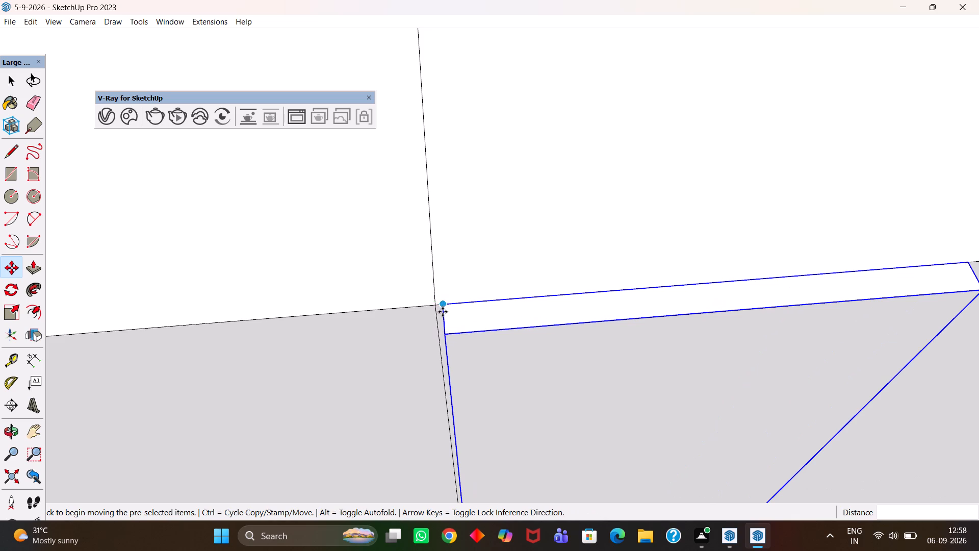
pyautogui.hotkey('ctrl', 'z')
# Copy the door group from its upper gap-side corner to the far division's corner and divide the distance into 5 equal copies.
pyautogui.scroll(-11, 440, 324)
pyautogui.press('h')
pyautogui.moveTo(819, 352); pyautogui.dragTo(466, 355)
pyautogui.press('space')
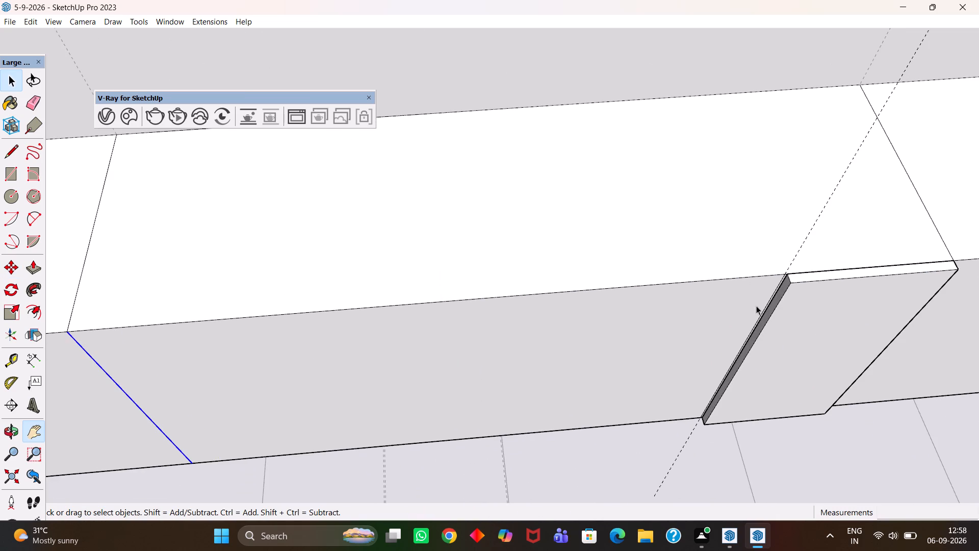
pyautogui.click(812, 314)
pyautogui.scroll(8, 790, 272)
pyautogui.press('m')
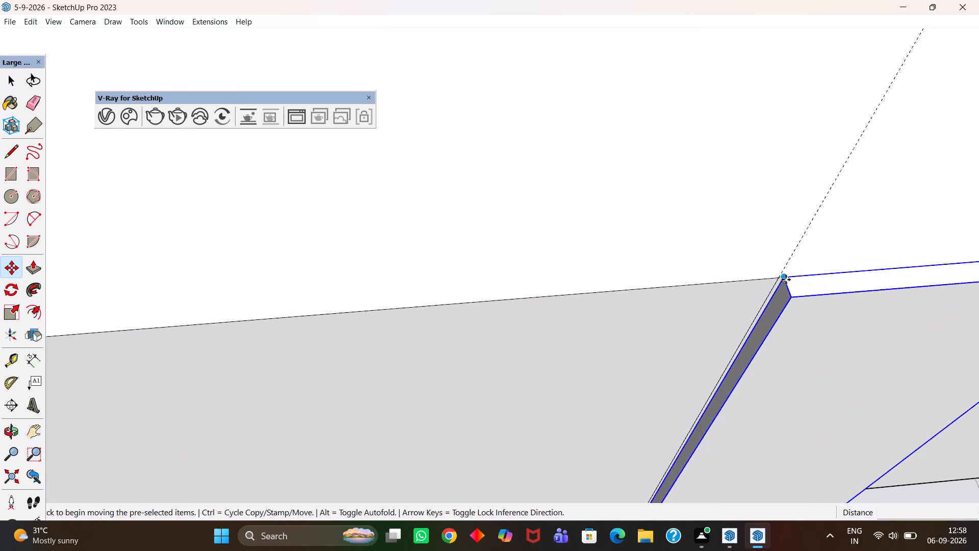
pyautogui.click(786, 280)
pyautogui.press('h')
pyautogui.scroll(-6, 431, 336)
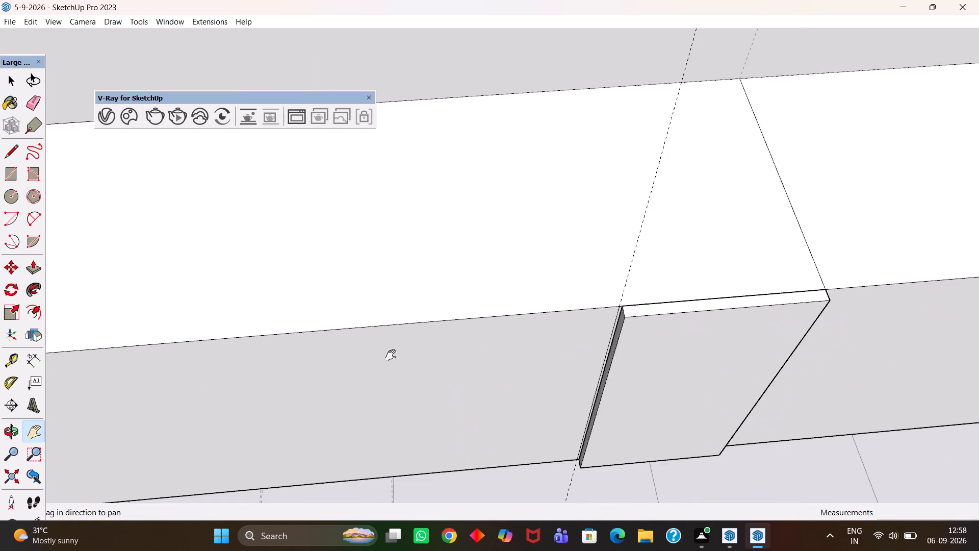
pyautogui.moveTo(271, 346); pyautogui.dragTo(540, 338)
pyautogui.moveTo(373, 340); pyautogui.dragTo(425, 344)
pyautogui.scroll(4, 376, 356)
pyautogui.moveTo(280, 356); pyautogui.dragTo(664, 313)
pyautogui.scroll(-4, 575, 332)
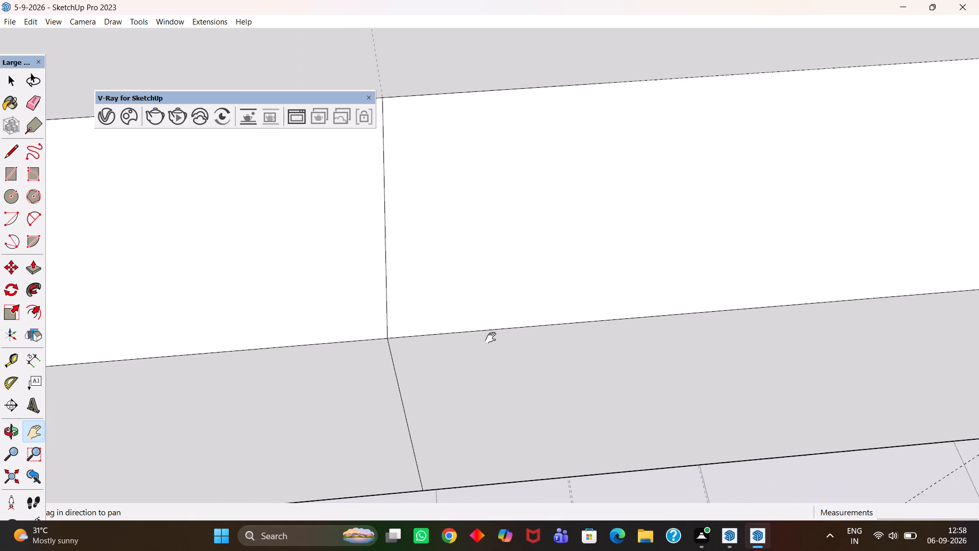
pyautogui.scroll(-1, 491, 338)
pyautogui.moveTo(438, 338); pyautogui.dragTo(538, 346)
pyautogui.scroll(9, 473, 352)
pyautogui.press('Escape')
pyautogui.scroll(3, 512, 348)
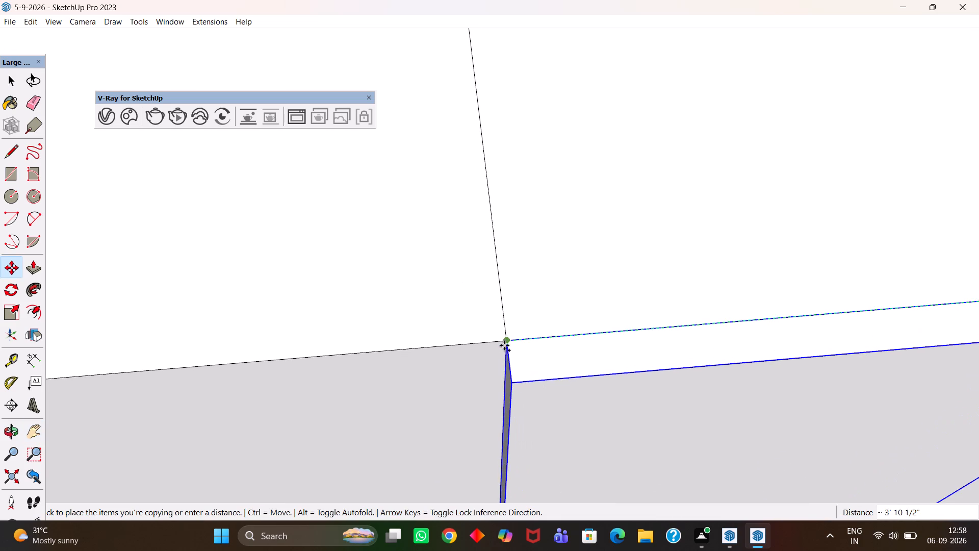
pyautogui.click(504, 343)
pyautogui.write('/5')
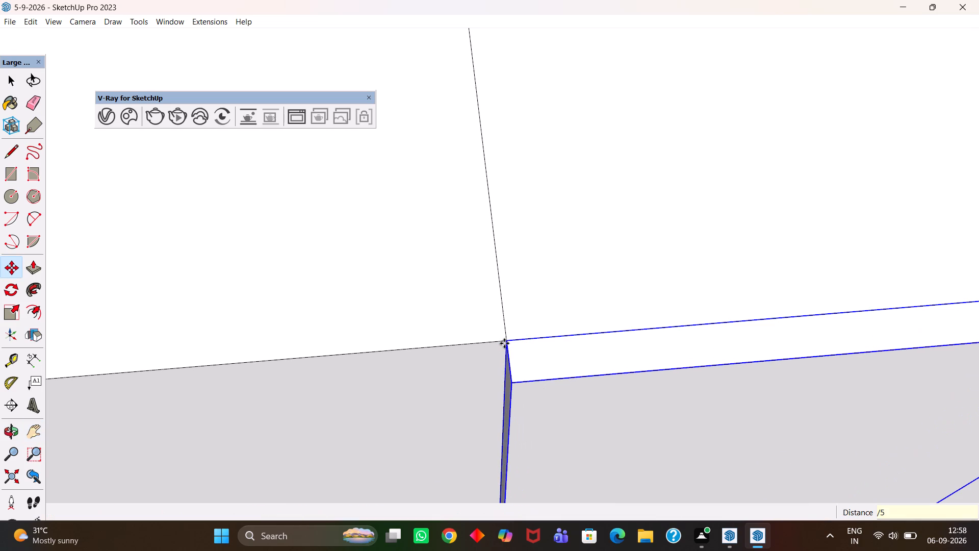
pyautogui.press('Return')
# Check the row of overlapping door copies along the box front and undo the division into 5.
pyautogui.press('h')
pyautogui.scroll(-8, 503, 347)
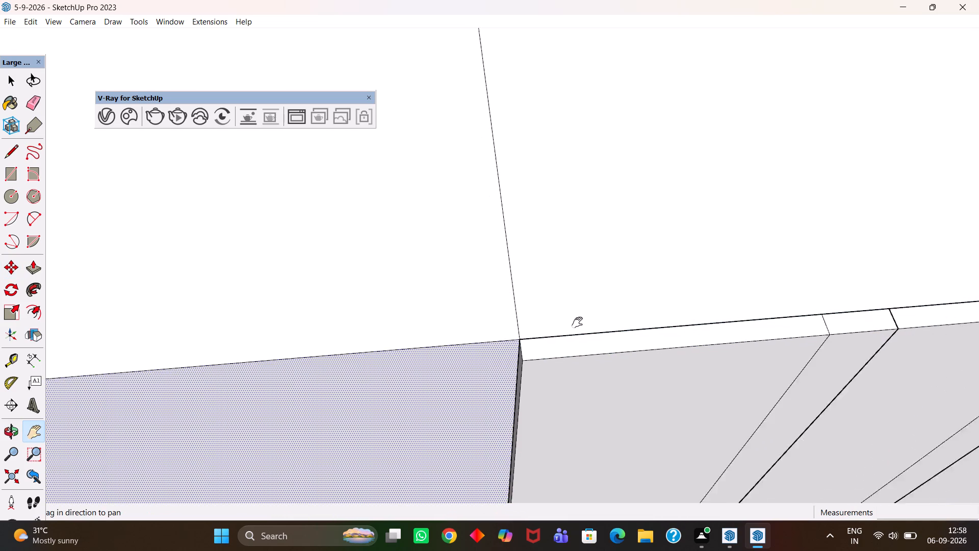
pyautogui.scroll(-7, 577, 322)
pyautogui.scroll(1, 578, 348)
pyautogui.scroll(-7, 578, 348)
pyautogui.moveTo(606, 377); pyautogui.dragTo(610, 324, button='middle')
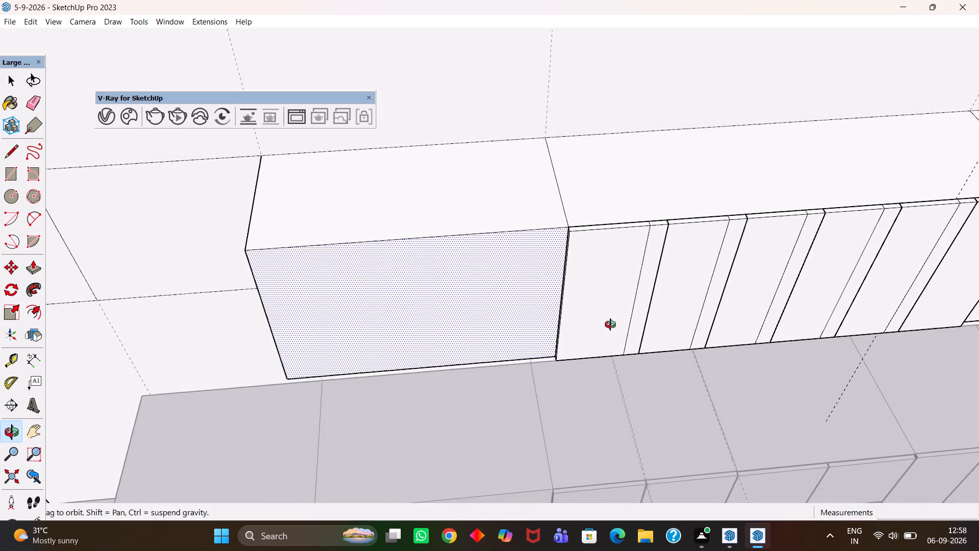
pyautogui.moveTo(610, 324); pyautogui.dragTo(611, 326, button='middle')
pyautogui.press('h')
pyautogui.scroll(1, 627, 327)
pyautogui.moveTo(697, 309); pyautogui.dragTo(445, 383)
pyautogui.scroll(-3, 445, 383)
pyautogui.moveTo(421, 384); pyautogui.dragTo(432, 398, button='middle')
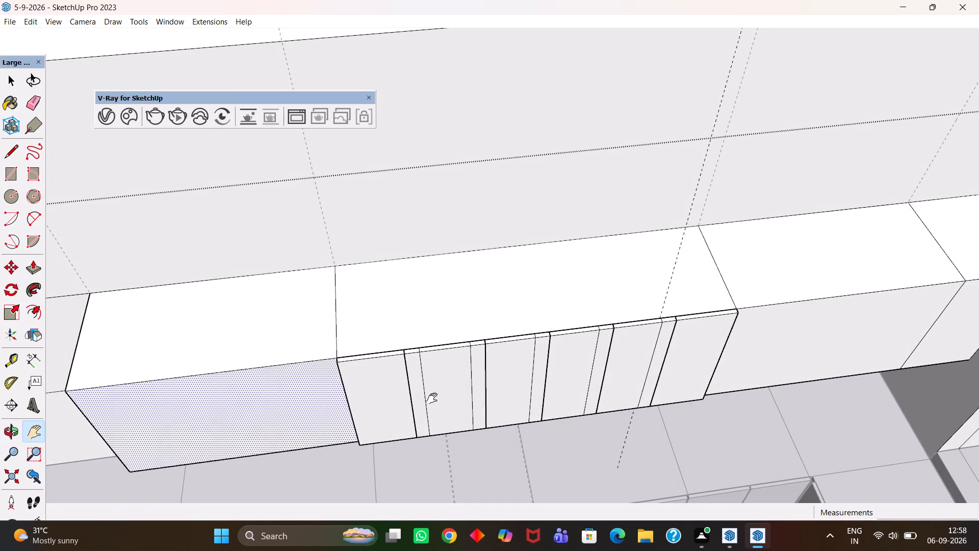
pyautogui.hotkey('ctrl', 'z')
# Copy the door group along the box front to the far division's corner and divide the distance into 4 equal copies.
pyautogui.moveTo(500, 365); pyautogui.dragTo(500, 381, button='middle')
pyautogui.press('space')
pyautogui.click(685, 390)
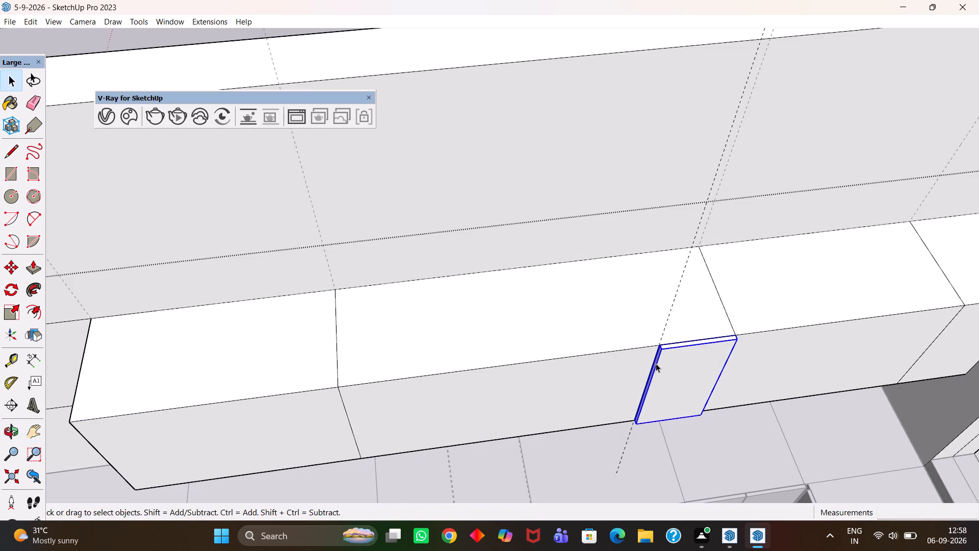
pyautogui.scroll(6, 656, 363)
pyautogui.press('m')
pyautogui.click(665, 335)
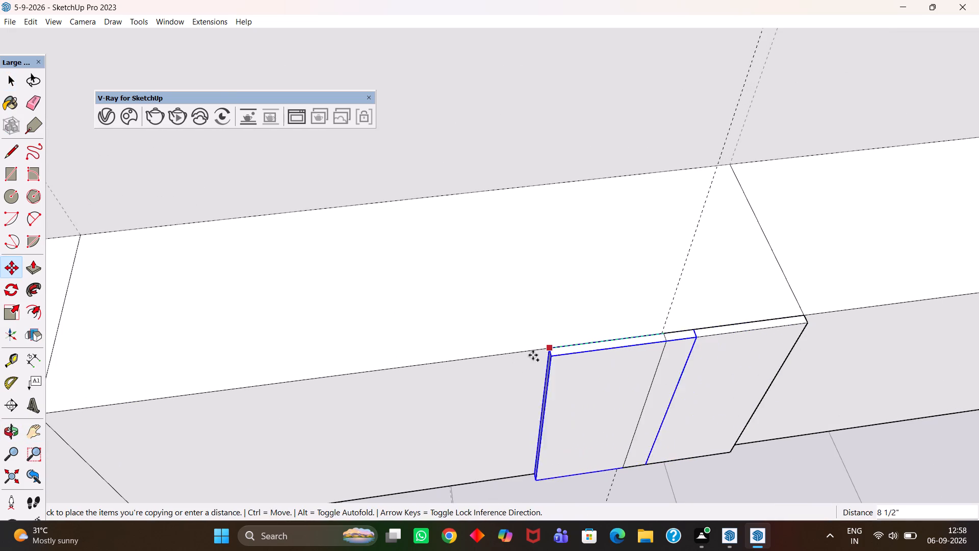
pyautogui.press('h')
pyautogui.scroll(-5, 432, 375)
pyautogui.scroll(-10, 355, 388)
pyautogui.press('h')
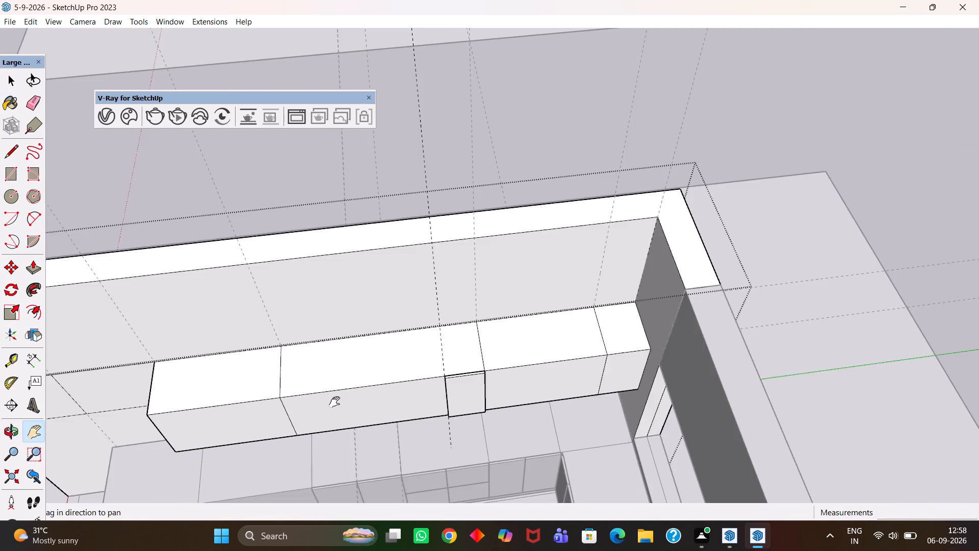
pyautogui.moveTo(304, 405); pyautogui.dragTo(472, 389)
pyautogui.scroll(11, 394, 415)
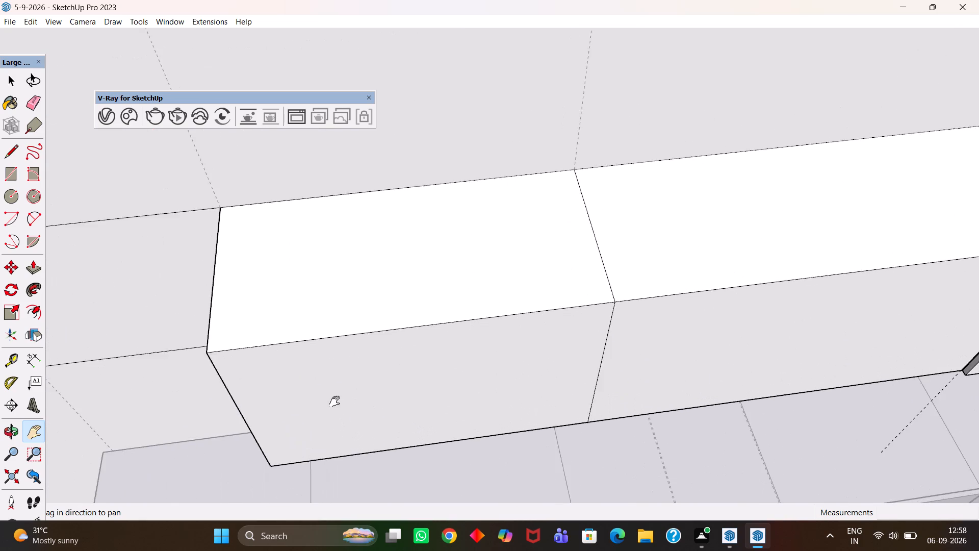
pyautogui.moveTo(334, 402); pyautogui.dragTo(449, 439)
pyautogui.moveTo(721, 375); pyautogui.dragTo(422, 406)
pyautogui.scroll(3, 442, 373)
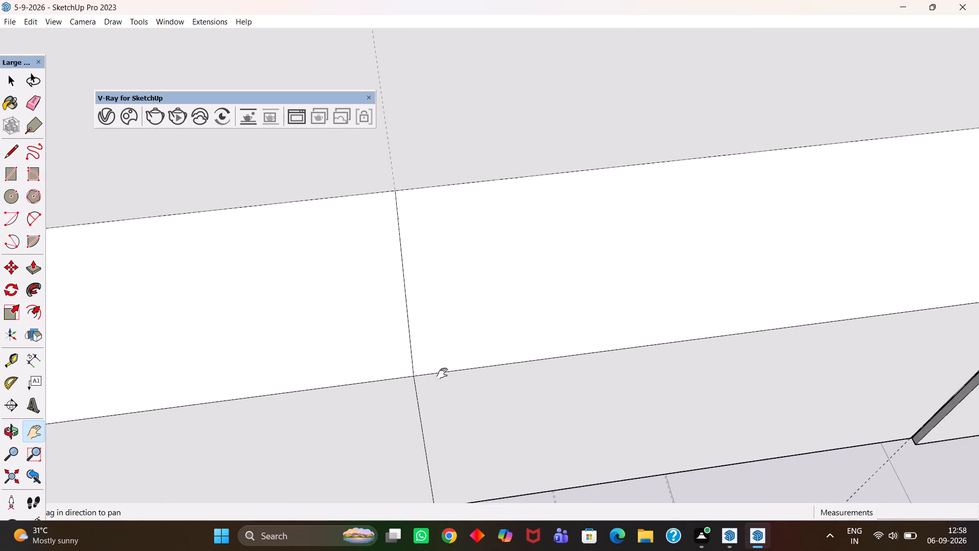
pyautogui.scroll(4, 442, 373)
pyautogui.scroll(6, 385, 385)
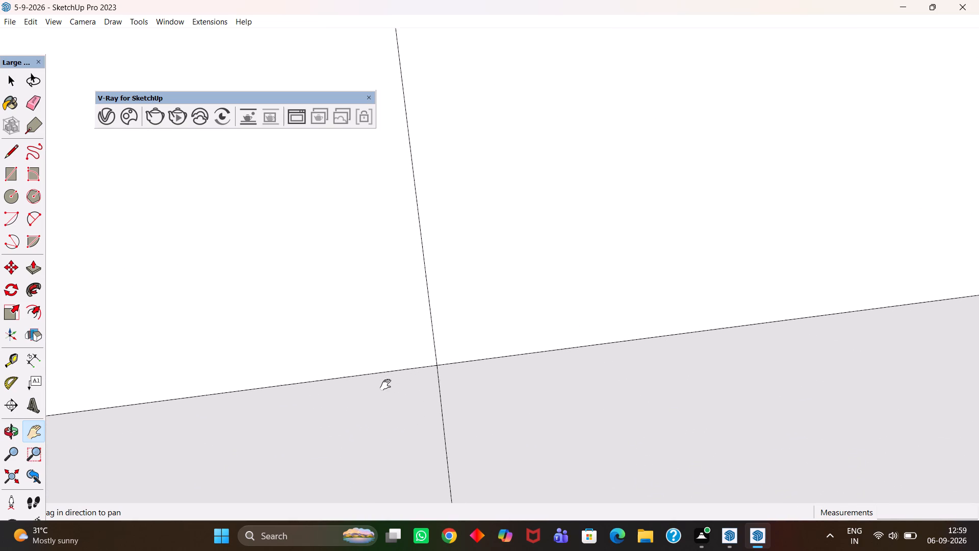
pyautogui.scroll(5, 385, 385)
pyautogui.press('Escape')
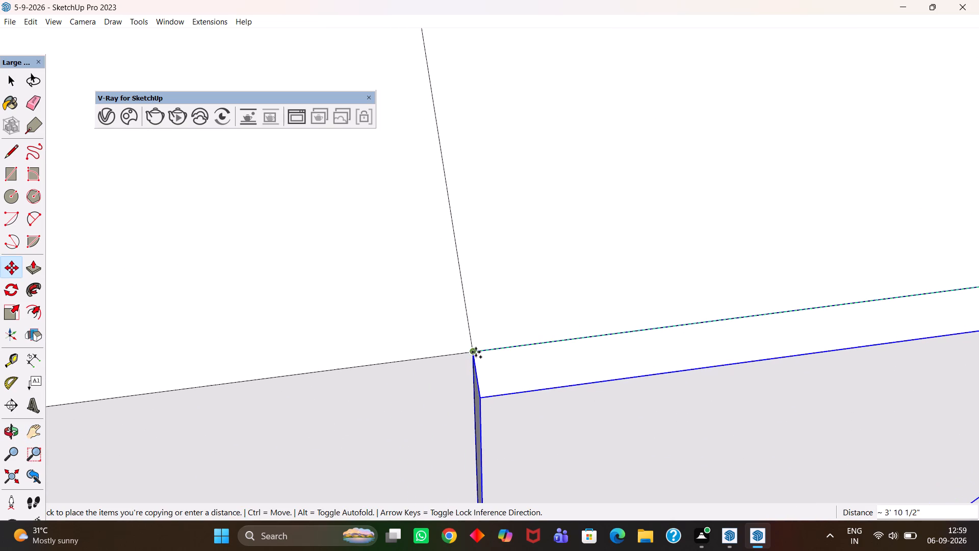
pyautogui.click(476, 352)
pyautogui.press('/')
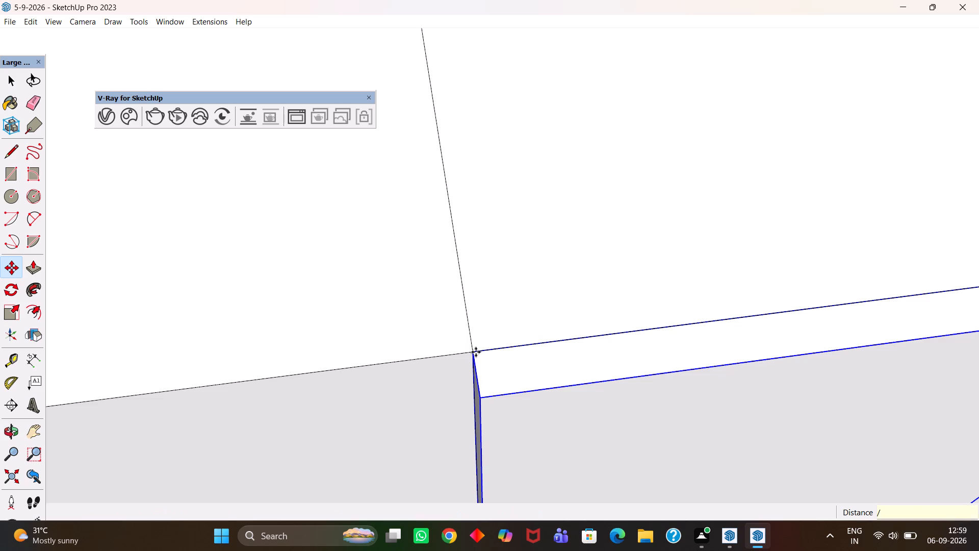
pyautogui.press('4')
pyautogui.press('Return')
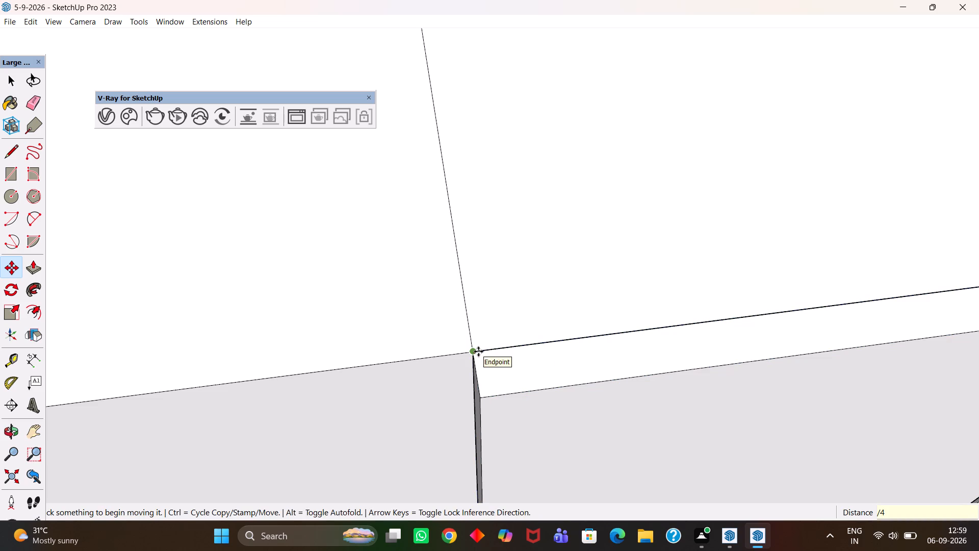
# Examine the row of door panels and their gaps, and the cabinet sections beside it that have no doors yet.
pyautogui.press('h')
pyautogui.scroll(-19, 496, 347)
pyautogui.scroll(-3, 545, 359)
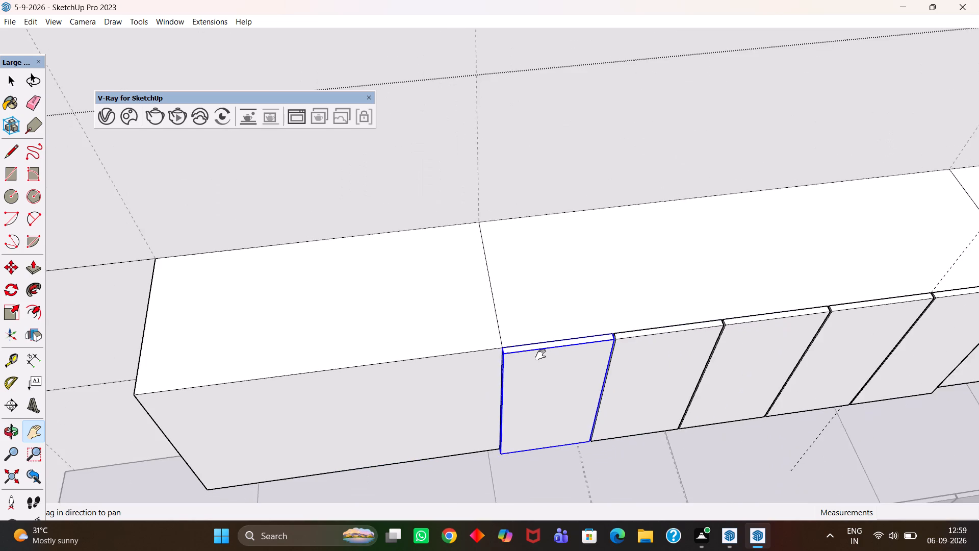
pyautogui.moveTo(556, 371); pyautogui.dragTo(481, 321, button='middle')
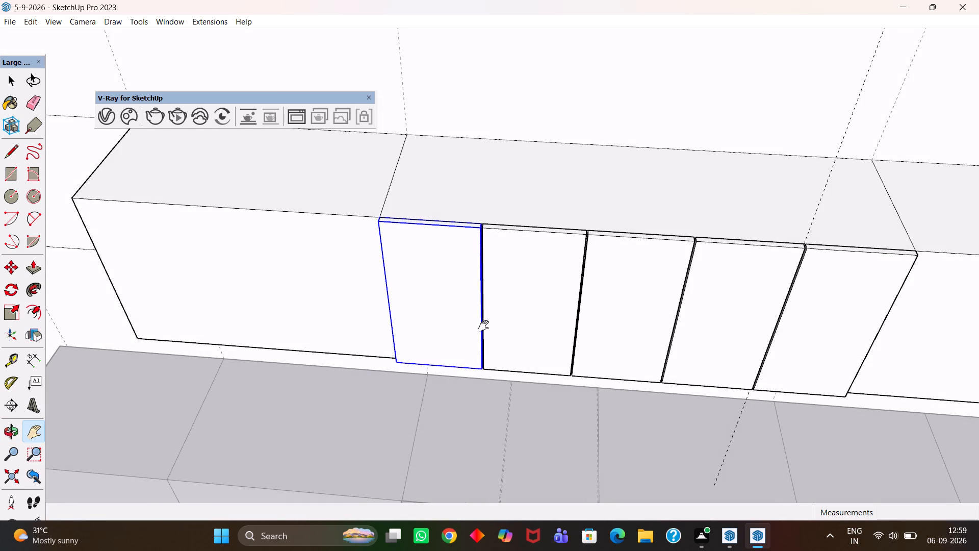
pyautogui.press('h')
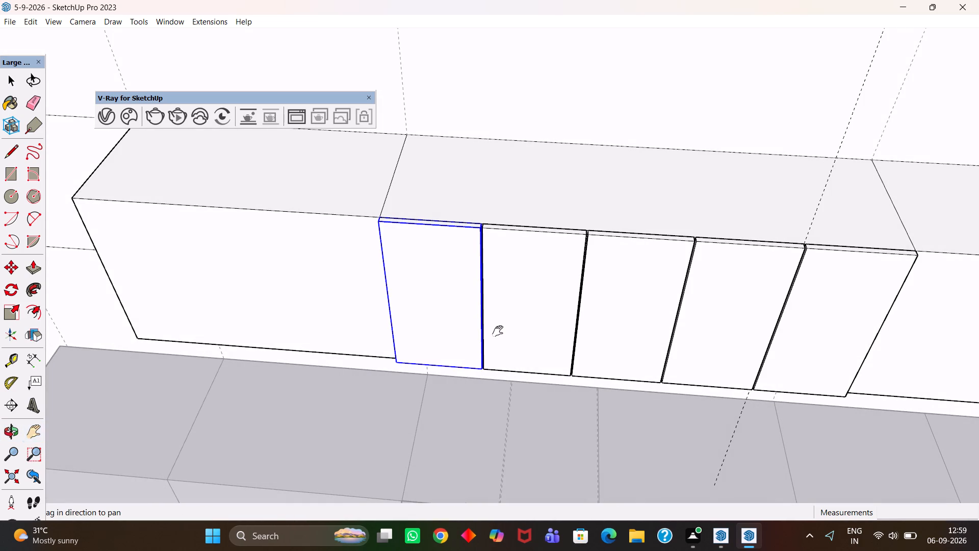
pyautogui.scroll(-4, 498, 333)
pyautogui.moveTo(493, 337); pyautogui.dragTo(536, 368, button='middle')
pyautogui.scroll(3, 516, 366)
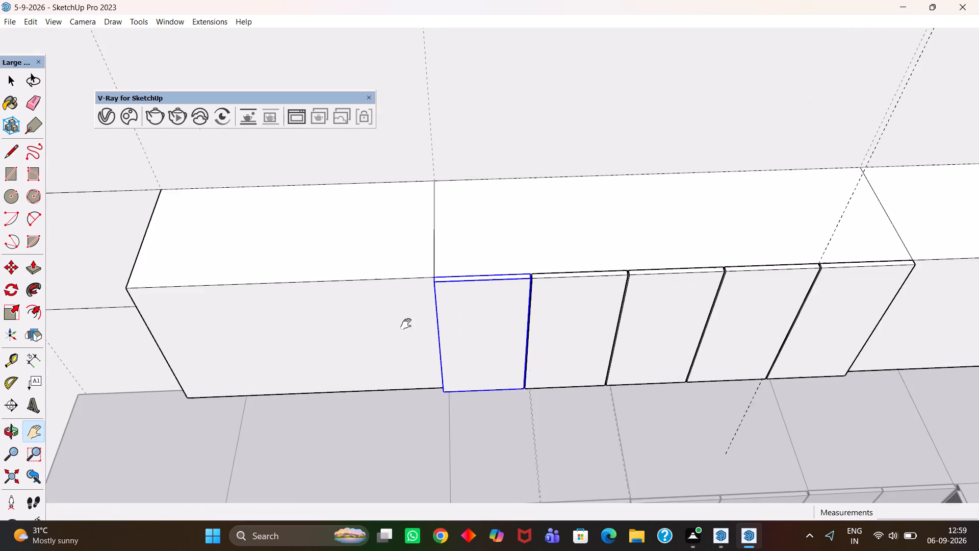
pyautogui.moveTo(406, 323); pyautogui.dragTo(487, 347)
pyautogui.press('h')
pyautogui.moveTo(645, 349); pyautogui.dragTo(370, 361)
pyautogui.moveTo(579, 349); pyautogui.dragTo(294, 388)
pyautogui.moveTo(498, 366); pyautogui.dragTo(446, 378)
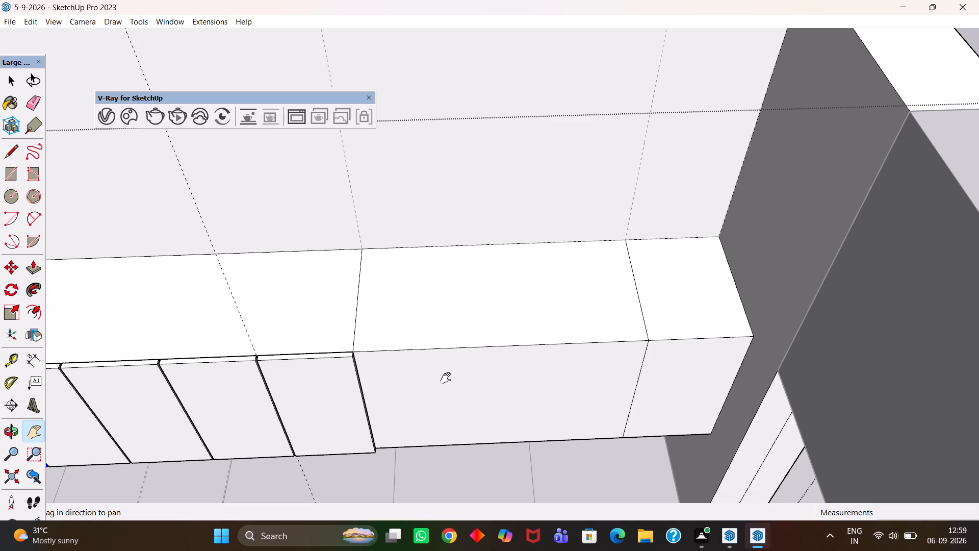
pyautogui.scroll(3, 446, 378)
pyautogui.scroll(-4, 446, 378)
pyautogui.middleClick(446, 378)
pyautogui.scroll(3, 446, 378)
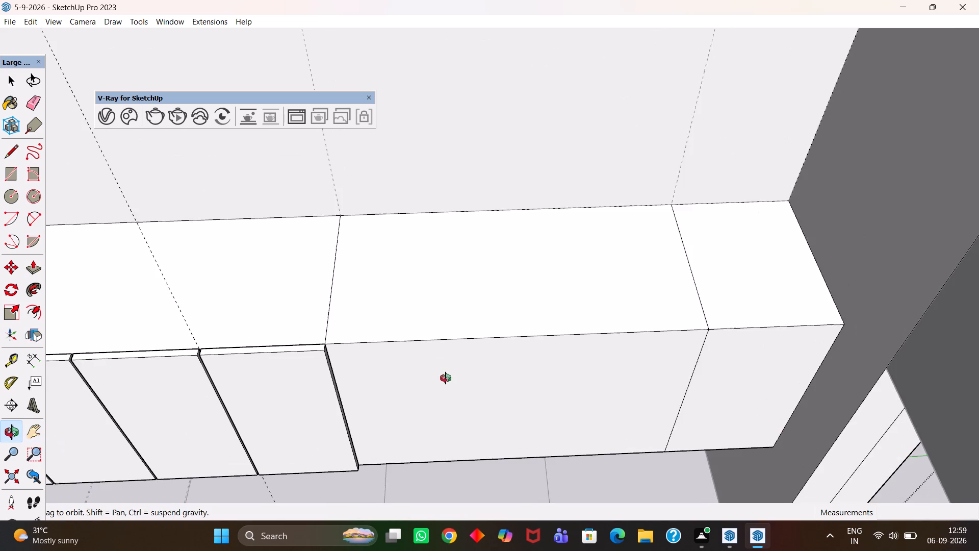
pyautogui.press('h')
pyautogui.moveTo(443, 377); pyautogui.dragTo(460, 394)
pyautogui.middleClick(463, 402)
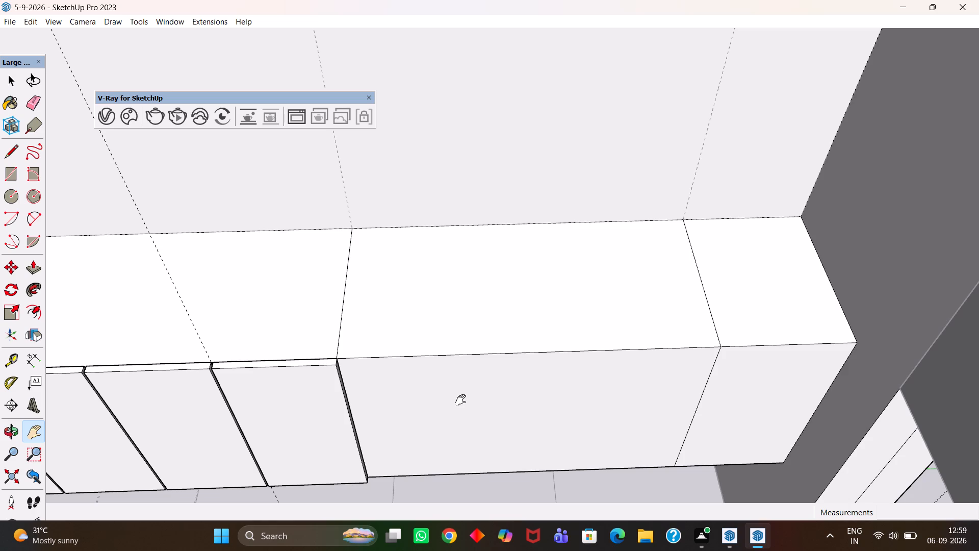
pyautogui.scroll(2, 460, 400)
pyautogui.scroll(-4, 460, 400)
# Offset the front face of the narrow end cabinet section, next to the side wall, inward by 18 mm.
pyautogui.press('h')
pyautogui.scroll(-7, 460, 400)
pyautogui.scroll(3, 556, 391)
pyautogui.scroll(4, 642, 382)
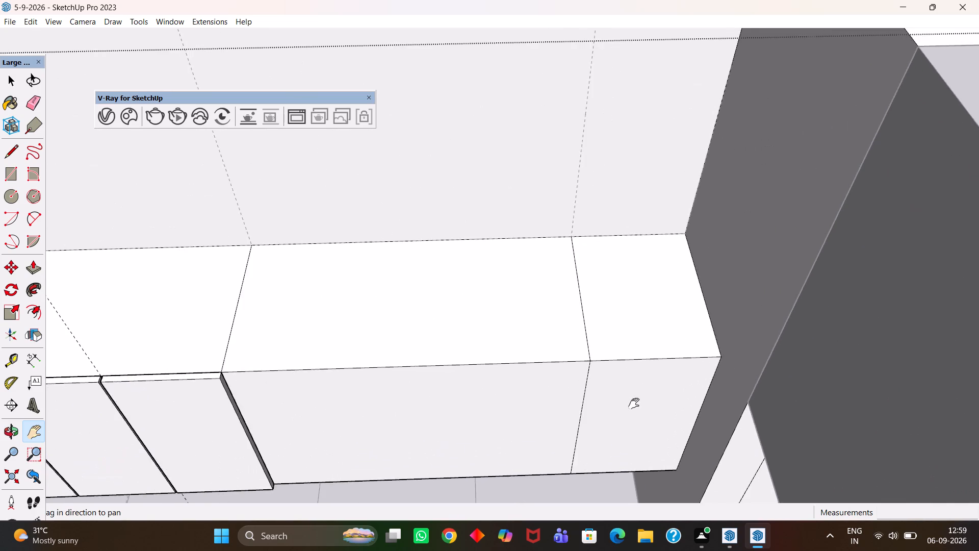
pyautogui.scroll(2, 634, 404)
pyautogui.press('space')
pyautogui.click(629, 425)
pyautogui.press('h')
pyautogui.scroll(2, 629, 425)
pyautogui.moveTo(626, 425); pyautogui.dragTo(504, 342)
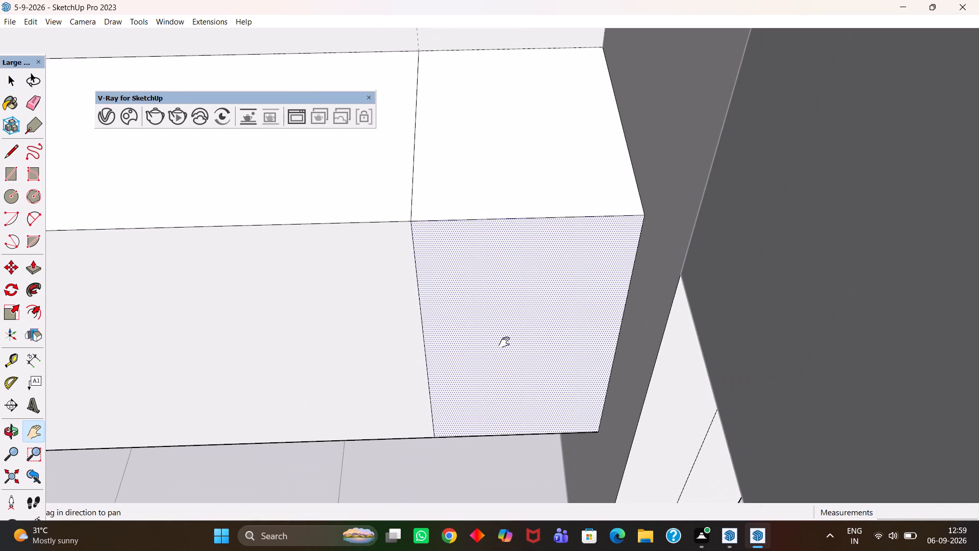
pyautogui.moveTo(504, 342); pyautogui.dragTo(506, 343)
pyautogui.press('f')
pyautogui.moveTo(498, 345); pyautogui.dragTo(481, 336)
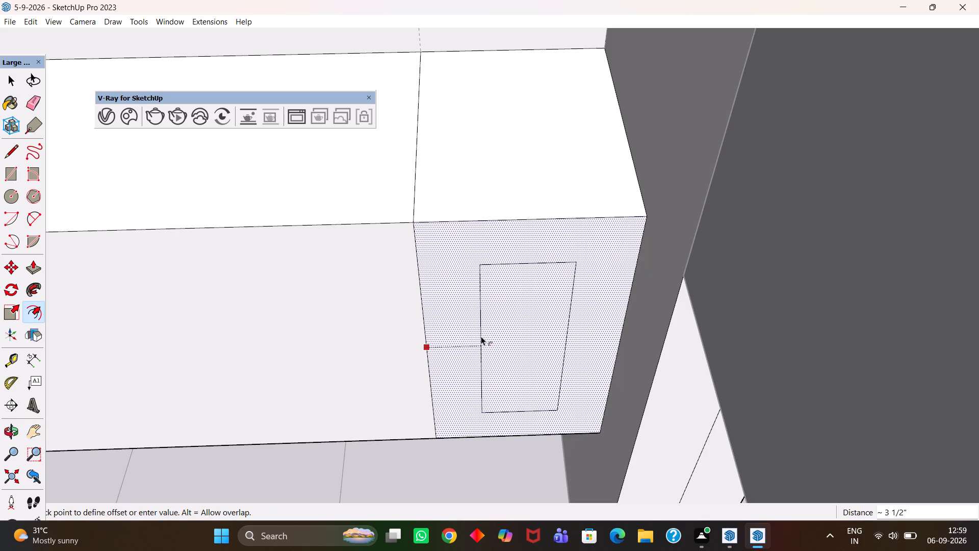
pyautogui.moveTo(481, 336); pyautogui.dragTo(479, 336)
pyautogui.write('18')
pyautogui.write('mm')
pyautogui.press('Return')
pyautogui.press('h')
pyautogui.scroll(-3, 479, 336)
pyautogui.moveTo(487, 322); pyautogui.dragTo(525, 399)
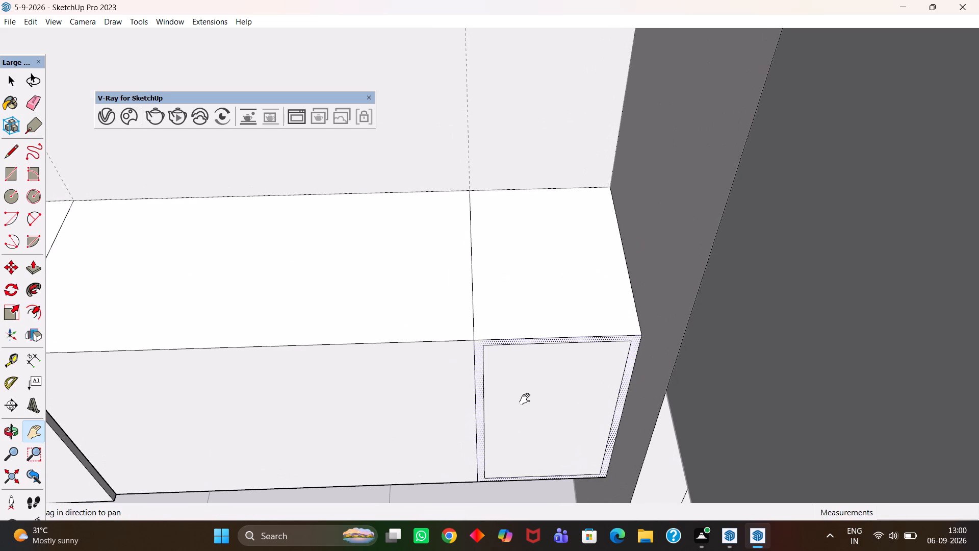
# Place a guide line on top of the wall cabinets, parallel to the back wall and 15" out from it.
pyautogui.press('t')
pyautogui.click(506, 193)
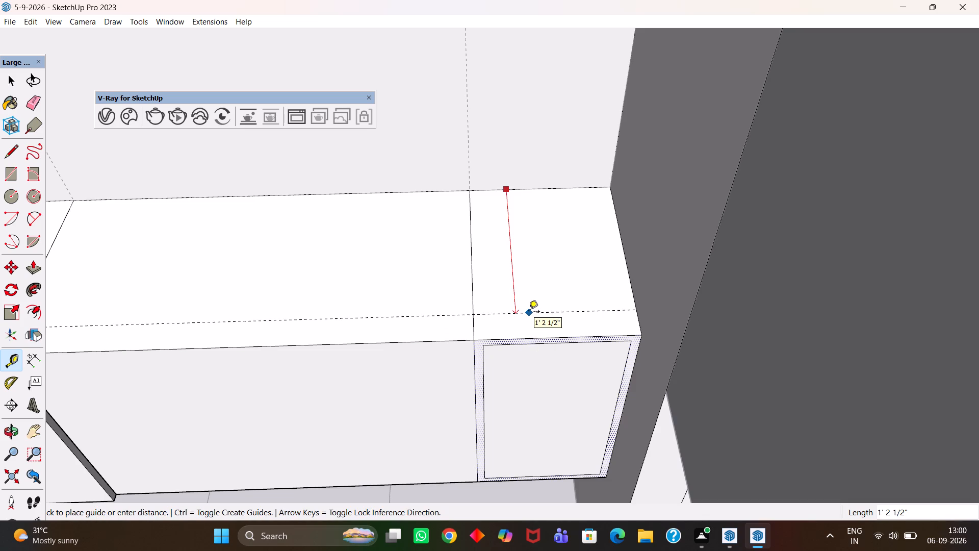
pyautogui.write('15"')
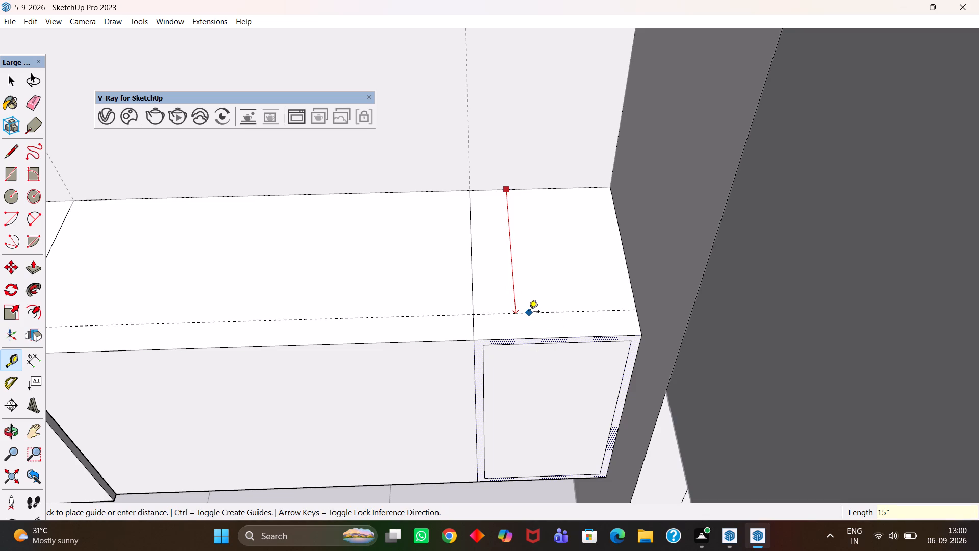
pyautogui.press('Return')
# Push the narrow end section's offset border and inner panel back about 2 1/2" towards the new guide.
pyautogui.scroll(1, 496, 369)
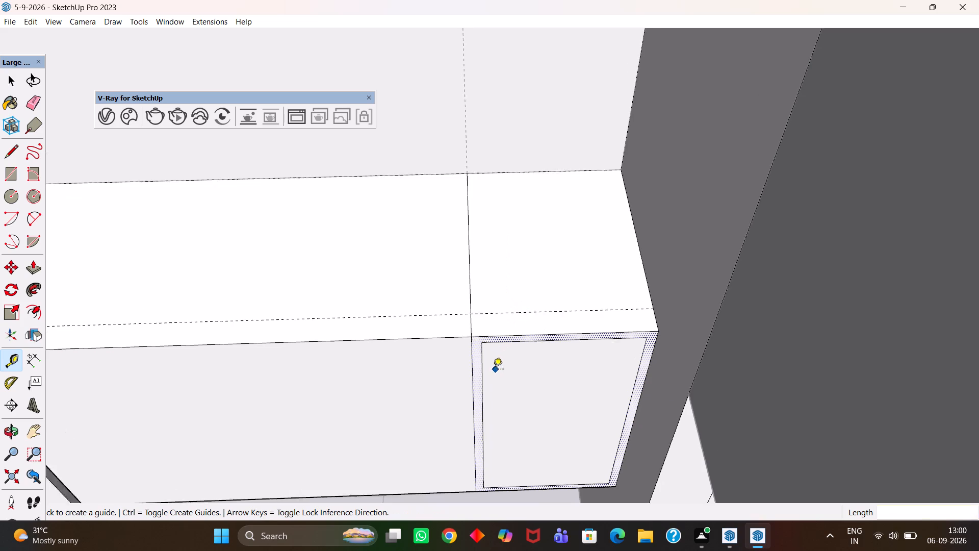
pyautogui.scroll(1, 493, 370)
pyautogui.press('space')
pyautogui.click(475, 340)
pyautogui.press('p')
pyautogui.click(475, 339)
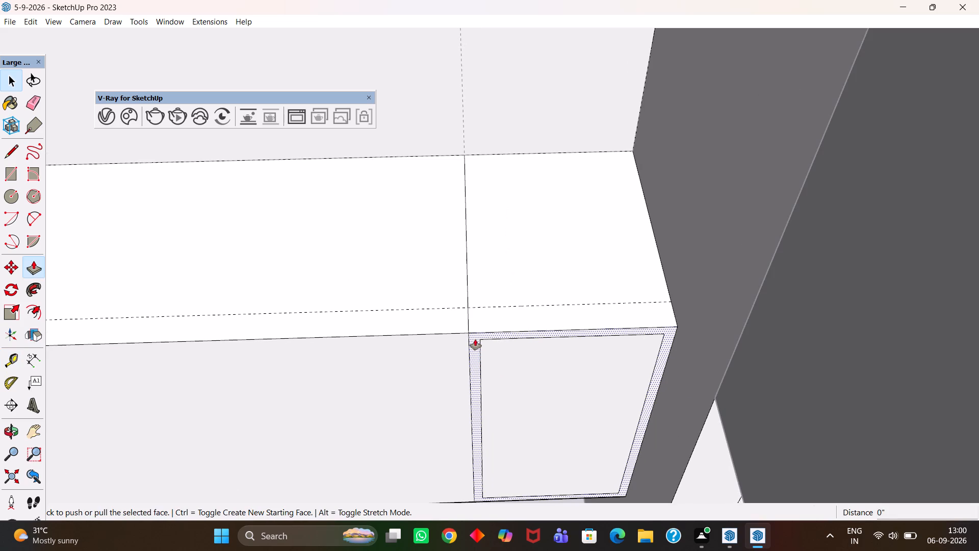
pyautogui.click(471, 308)
pyautogui.press('space')
pyautogui.click(519, 380)
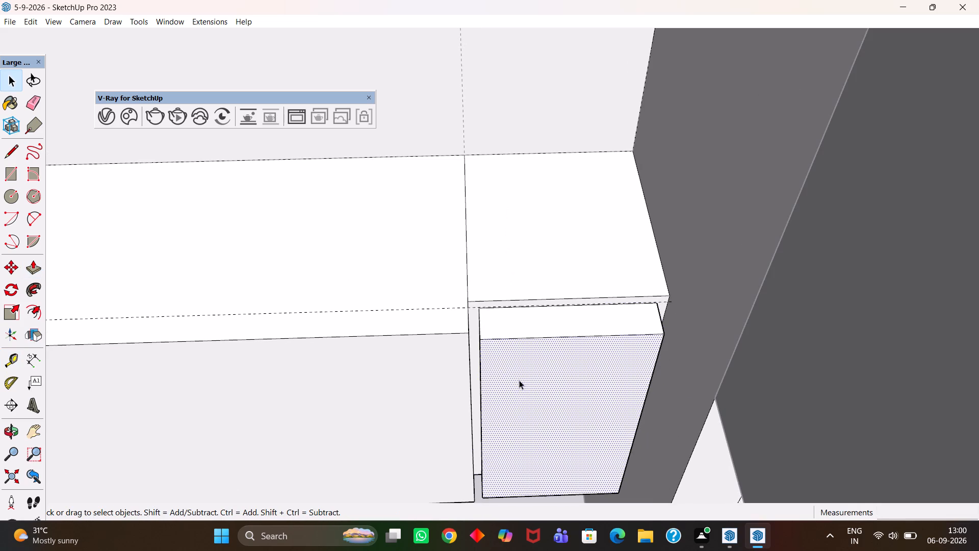
pyautogui.press('p')
pyautogui.click(519, 380)
pyautogui.click(481, 307)
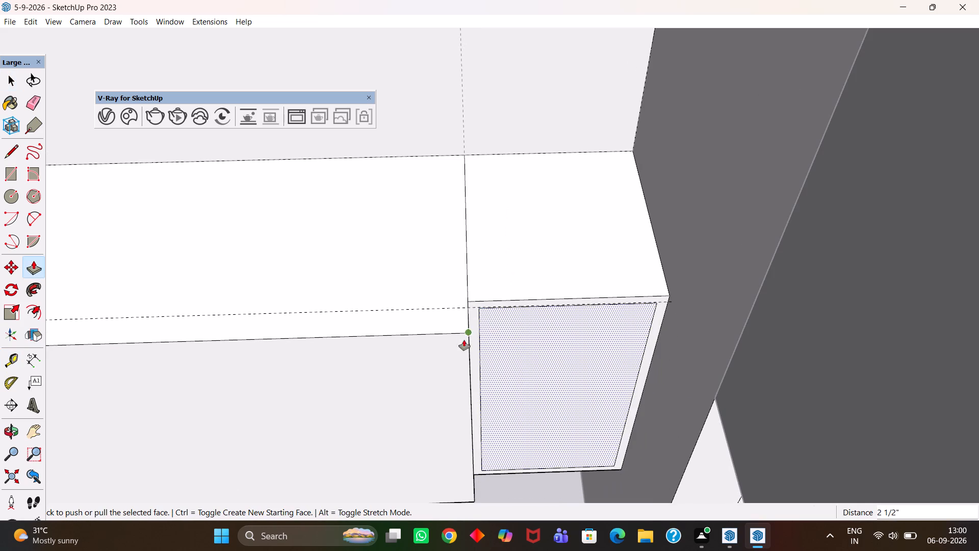
# Push the front face of the doorless section beside the end section back 2 1/2", level with it.
pyautogui.press('space')
pyautogui.click(451, 385)
pyautogui.press('p')
pyautogui.click(449, 384)
pyautogui.click(472, 315)
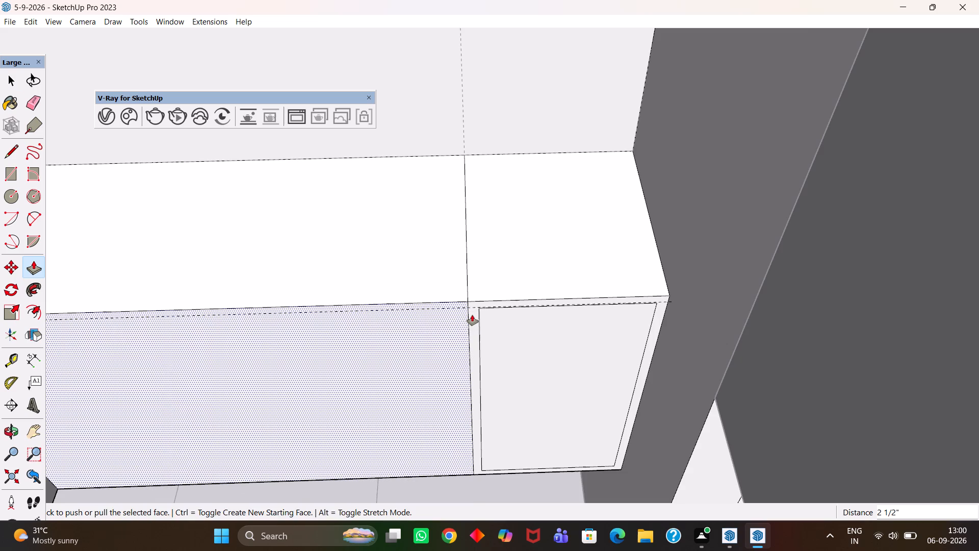
# Hide all five door panels on the middle cabinet section.
pyautogui.scroll(-5, 471, 317)
pyautogui.press('h')
pyautogui.moveTo(364, 329); pyautogui.dragTo(665, 317)
pyautogui.scroll(-4, 602, 330)
pyautogui.scroll(4, 417, 349)
pyautogui.moveTo(389, 355); pyautogui.dragTo(563, 371)
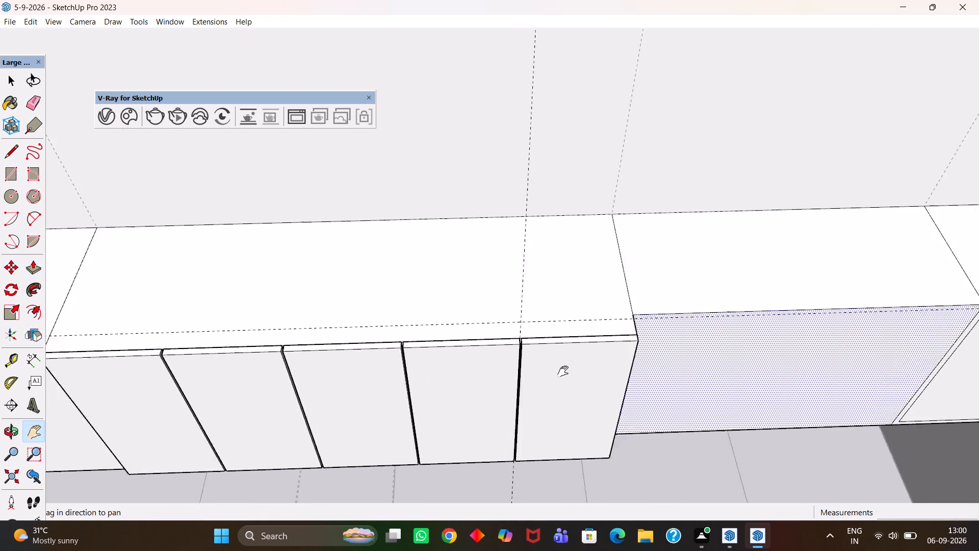
pyautogui.moveTo(563, 371); pyautogui.dragTo(592, 371)
pyautogui.scroll(-4, 599, 371)
pyautogui.press('space')
pyautogui.click(562, 409)
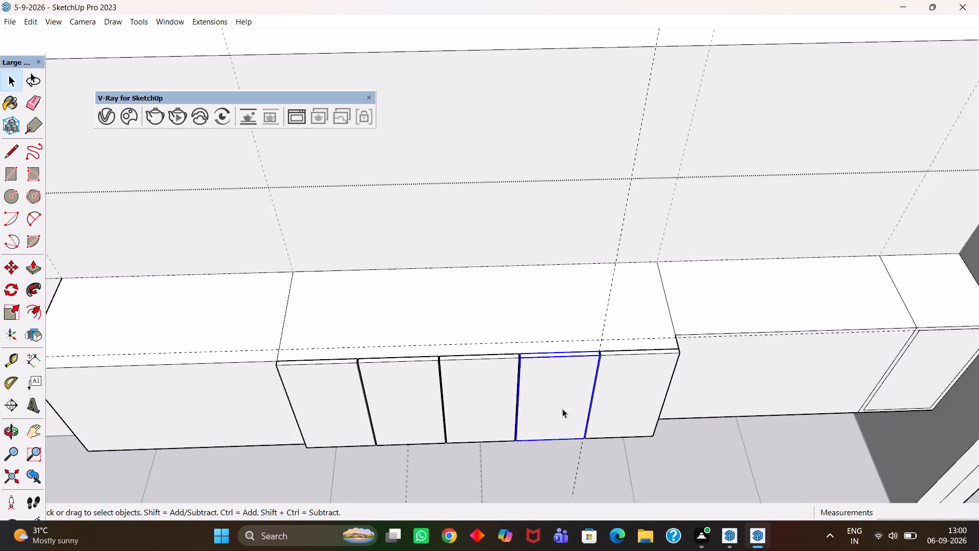
pyautogui.keyDown('ctrl'); pyautogui.click(621, 394); pyautogui.keyUp('ctrl')
pyautogui.keyDown('ctrl'); pyautogui.click(470, 399); pyautogui.keyUp('ctrl')
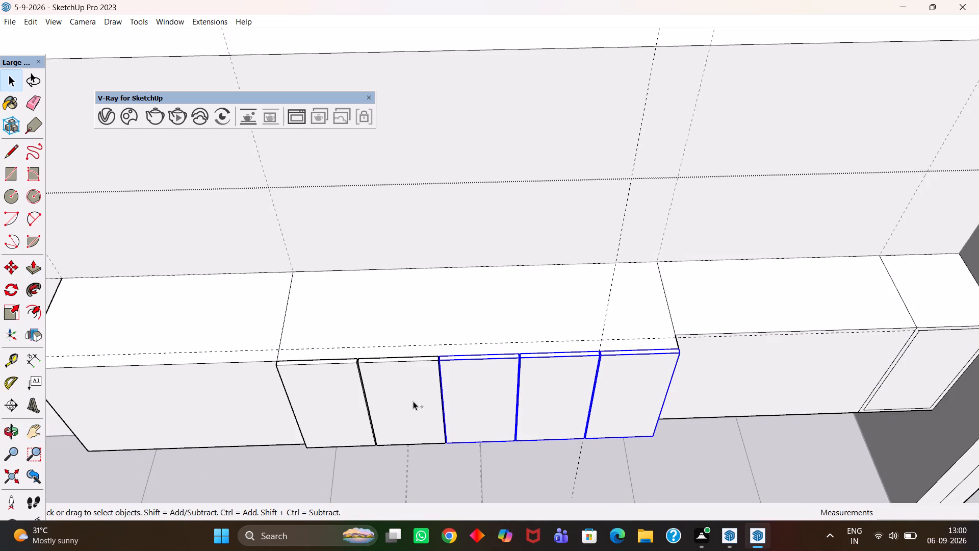
pyautogui.keyDown('ctrl'); pyautogui.click(389, 402); pyautogui.keyUp('ctrl')
pyautogui.keyDown('ctrl'); pyautogui.click(329, 406); pyautogui.keyUp('ctrl')
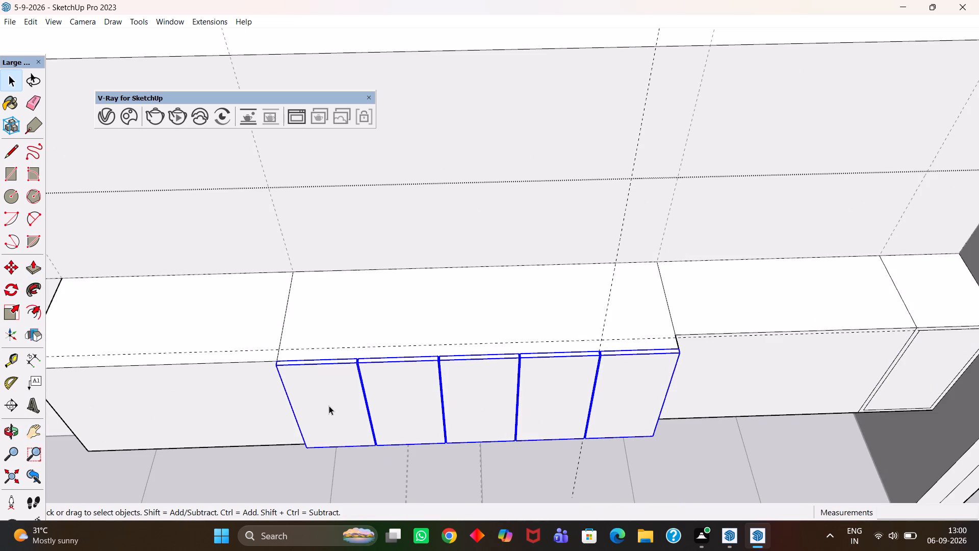
pyautogui.rightClick(329, 406)
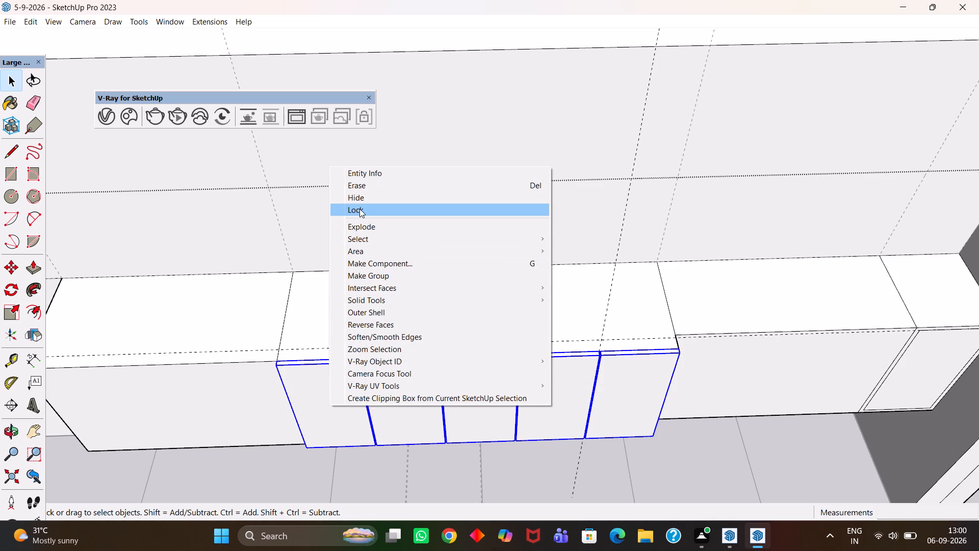
pyautogui.click(359, 203)
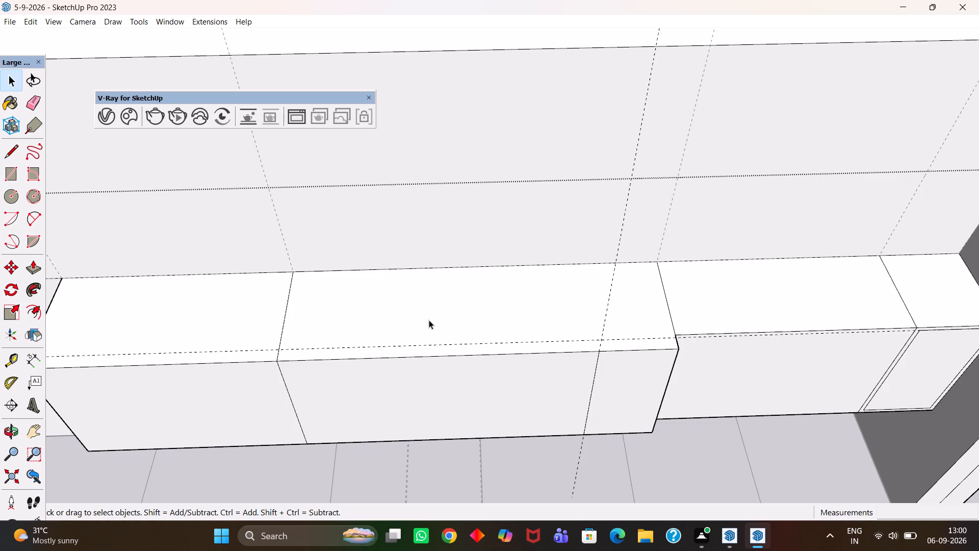
# Push the middle section's large front face back 2" and its narrow remaining face back 2 1/2".
pyautogui.scroll(-4, 431, 330)
pyautogui.press('space')
pyautogui.click(453, 361)
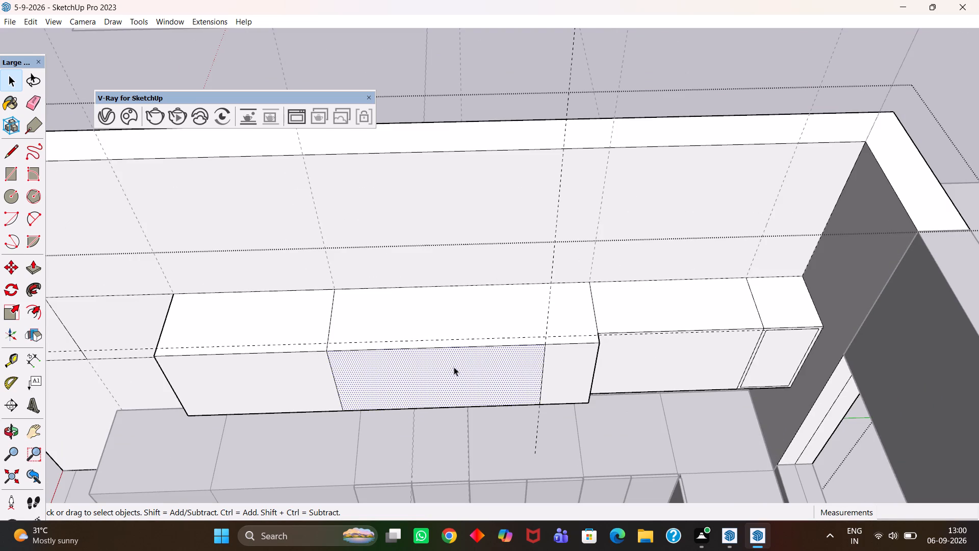
pyautogui.press('p')
pyautogui.click(455, 368)
pyautogui.click(617, 335)
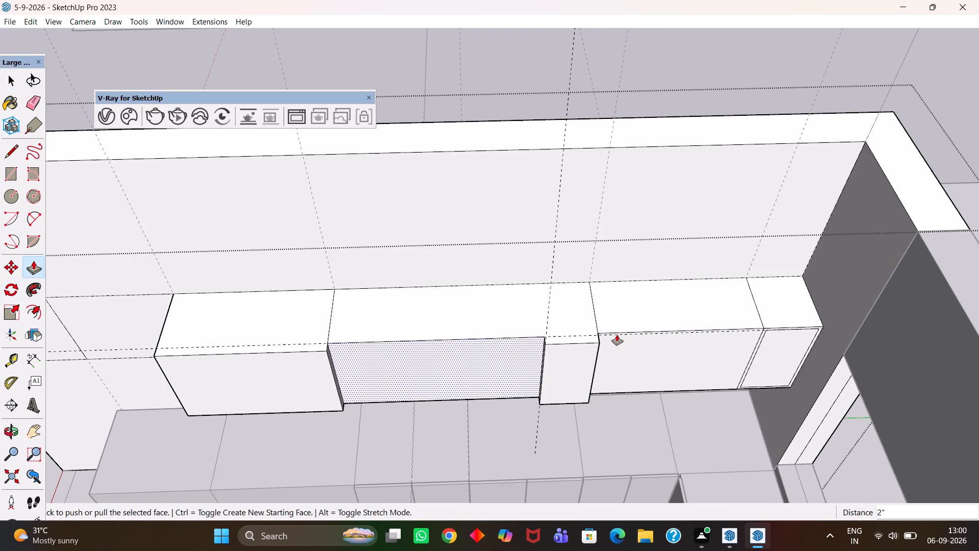
pyautogui.press('space')
pyautogui.click(566, 370)
pyautogui.press('p')
pyautogui.click(566, 370)
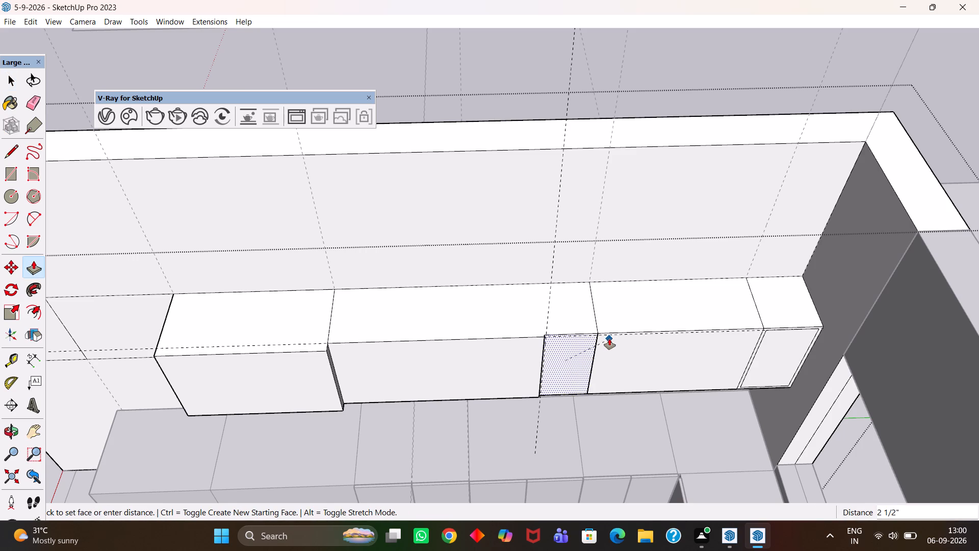
pyautogui.click(609, 339)
# Push the front face of the cabinet section farthest from the side wall back 2", level with the middle section.
pyautogui.scroll(4, 559, 345)
pyautogui.scroll(-9, 553, 344)
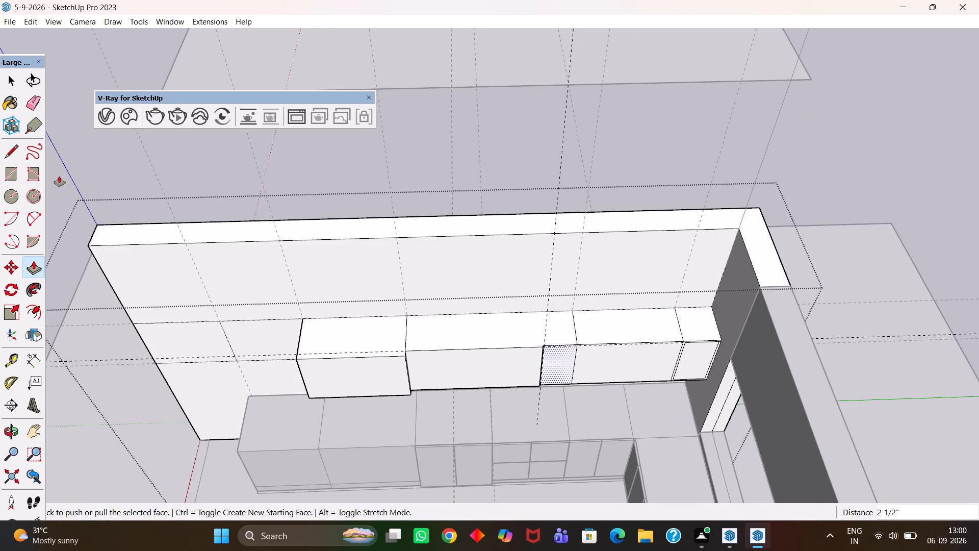
pyautogui.press('space')
pyautogui.click(388, 382)
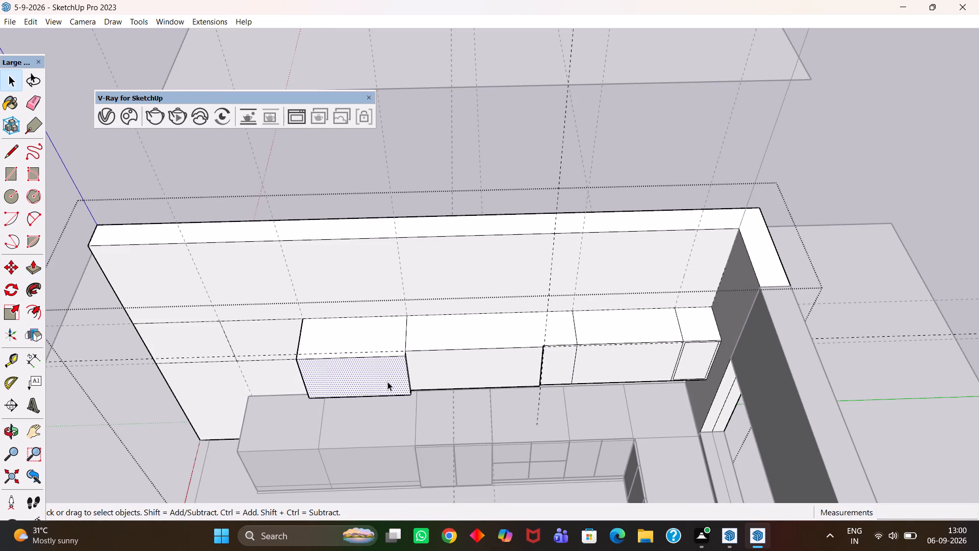
pyautogui.press('p')
pyautogui.click(388, 378)
pyautogui.click(422, 366)
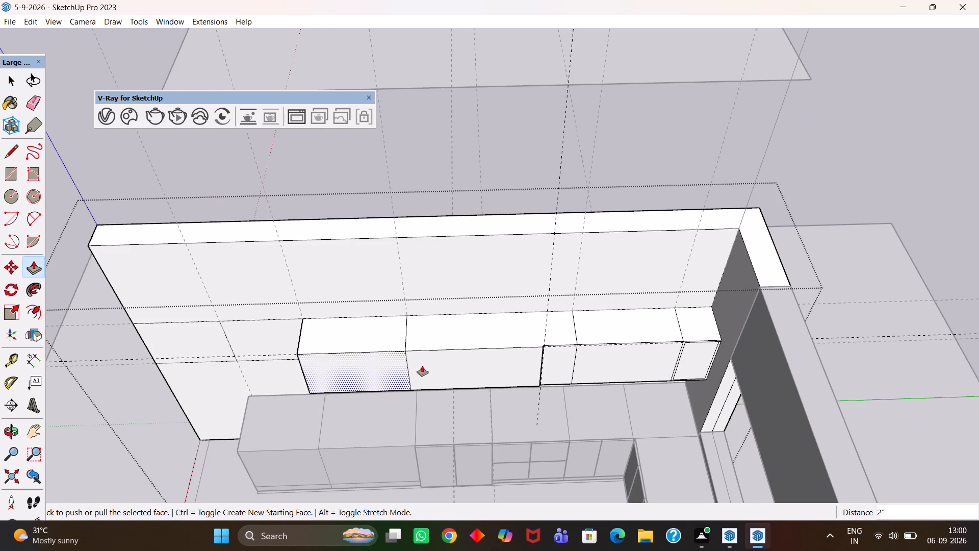
# Unhide the five hidden door panels.
pyautogui.press('h')
pyautogui.scroll(-5, 422, 368)
pyautogui.moveTo(337, 348); pyautogui.dragTo(413, 357)
pyautogui.moveTo(447, 381); pyautogui.dragTo(418, 394, button='middle')
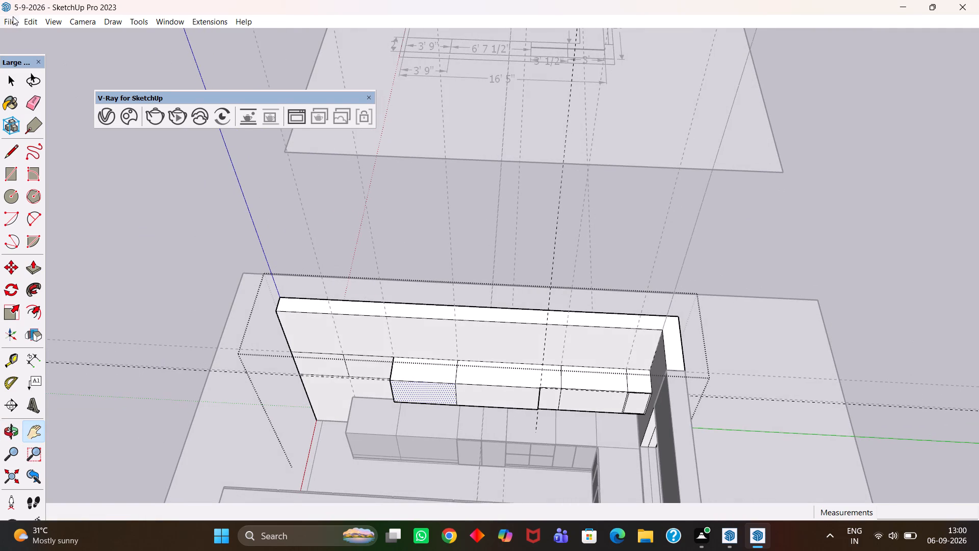
pyautogui.click(31, 20)
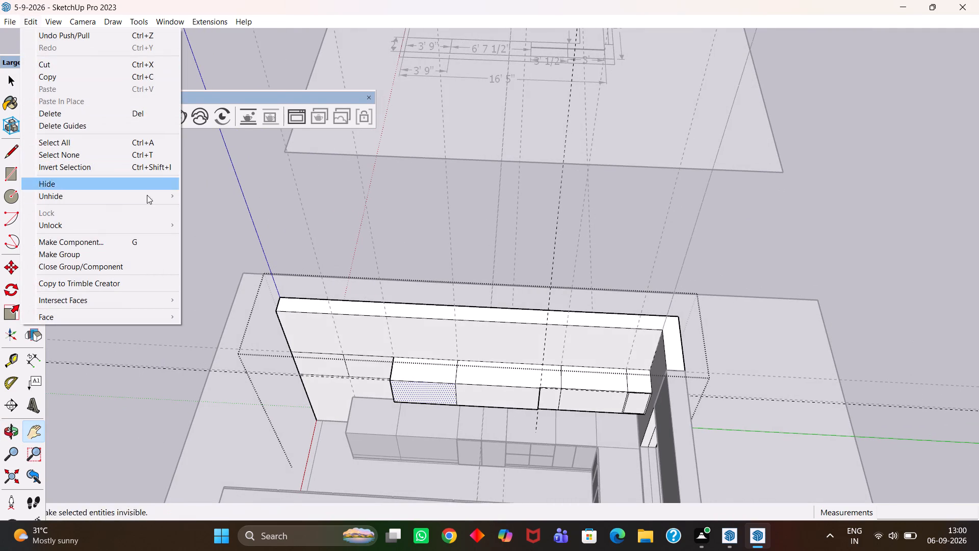
pyautogui.click(63, 193)
pyautogui.click(203, 209)
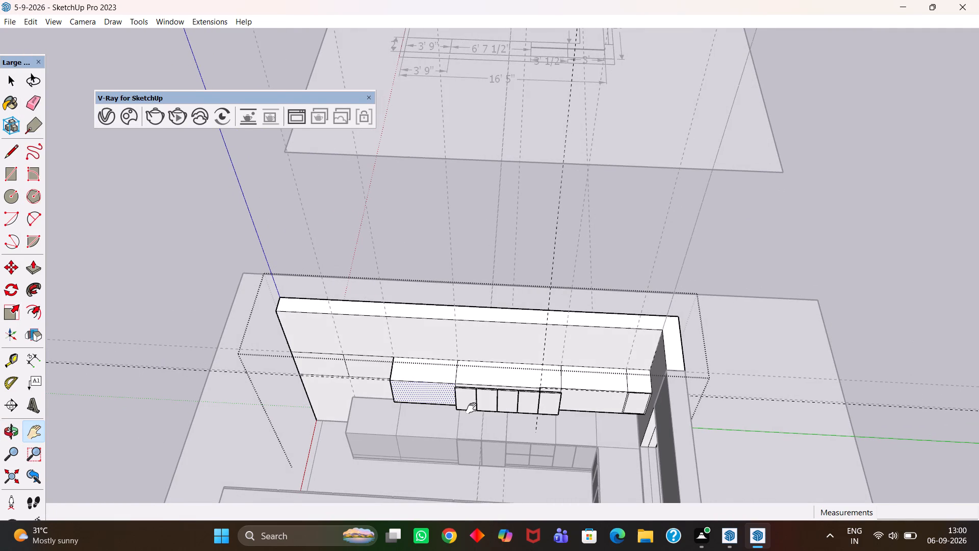
# Move all five door panels together 2" back onto the corner of the recessed middle section's front.
pyautogui.moveTo(475, 414); pyautogui.dragTo(501, 442, button='middle')
pyautogui.scroll(5, 475, 414)
pyautogui.press('h')
pyautogui.moveTo(551, 431); pyautogui.dragTo(487, 392)
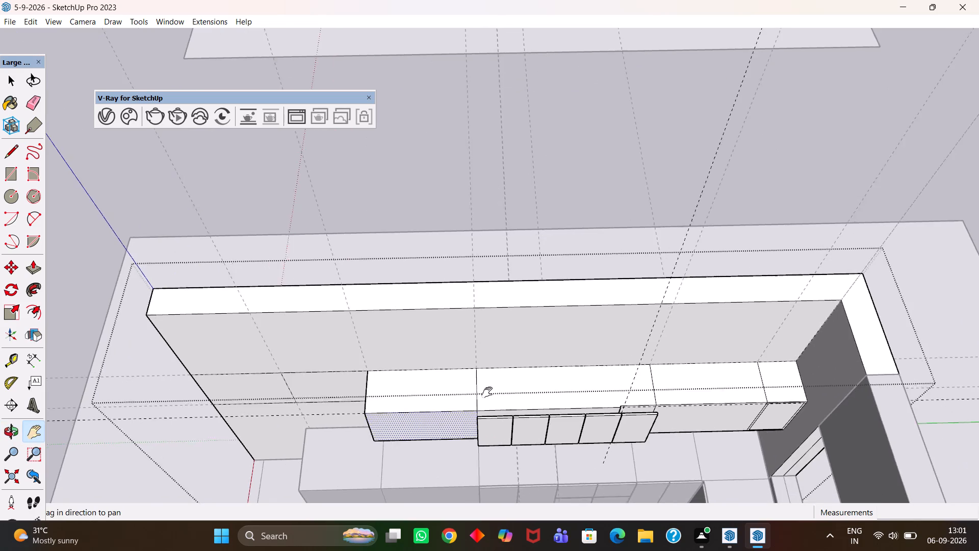
pyautogui.moveTo(487, 392); pyautogui.dragTo(439, 348)
pyautogui.scroll(3, 439, 348)
pyautogui.scroll(-4, 439, 348)
pyautogui.press('space')
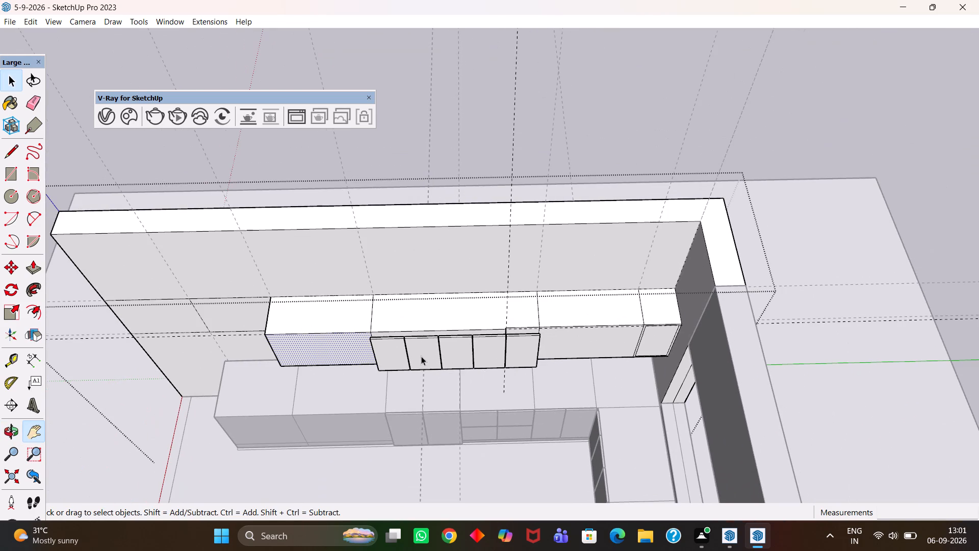
pyautogui.click(395, 355)
pyautogui.keyDown('ctrl'); pyautogui.click(423, 353); pyautogui.keyUp('ctrl')
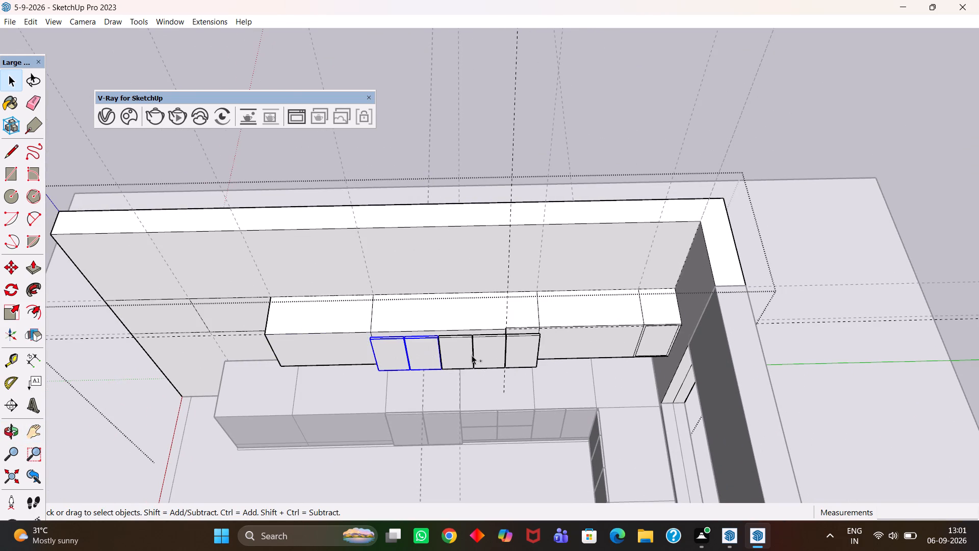
pyautogui.keyDown('ctrl'); pyautogui.click(465, 352); pyautogui.keyUp('ctrl')
pyautogui.keyDown('ctrl'); pyautogui.click(491, 351); pyautogui.keyUp('ctrl')
pyautogui.keyDown('ctrl'); pyautogui.click(522, 347); pyautogui.keyUp('ctrl')
pyautogui.keyDown('ctrl'); pyautogui.scroll(2, 342, 328); pyautogui.keyUp('ctrl')
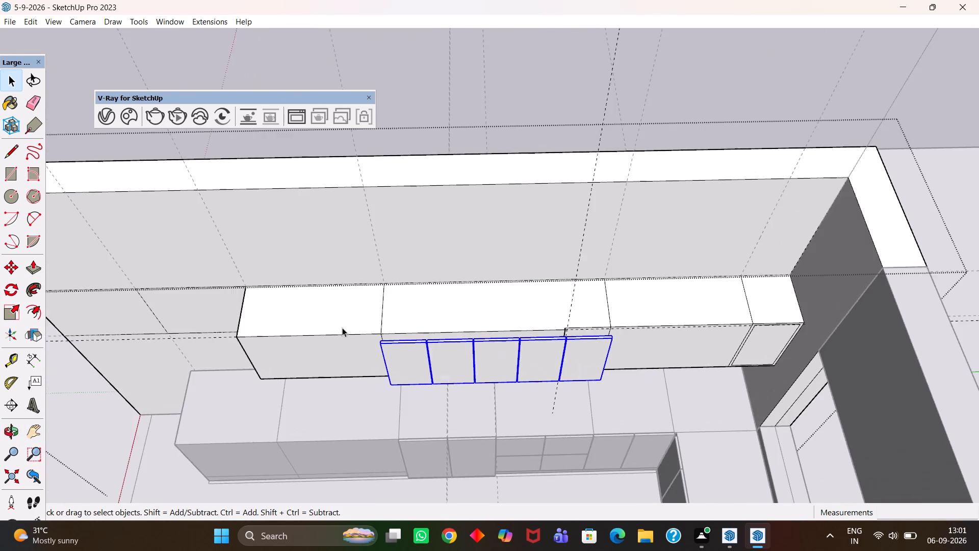
pyautogui.keyDown('ctrl'); pyautogui.scroll(6, 342, 328); pyautogui.keyUp('ctrl')
pyautogui.moveTo(389, 362); pyautogui.dragTo(412, 388, button='middle')
pyautogui.scroll(2, 429, 388)
pyautogui.press('m')
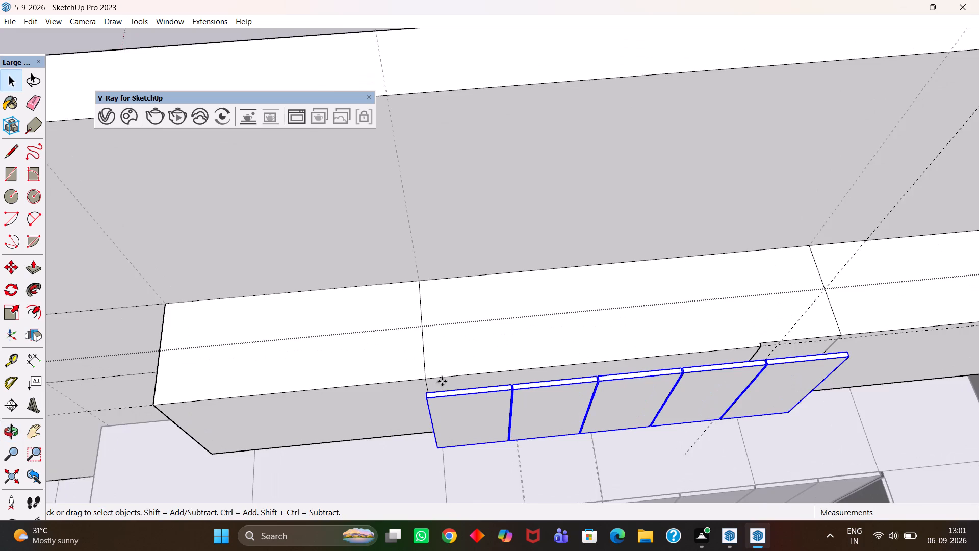
pyautogui.scroll(2, 442, 381)
pyautogui.click(420, 394)
pyautogui.click(422, 380)
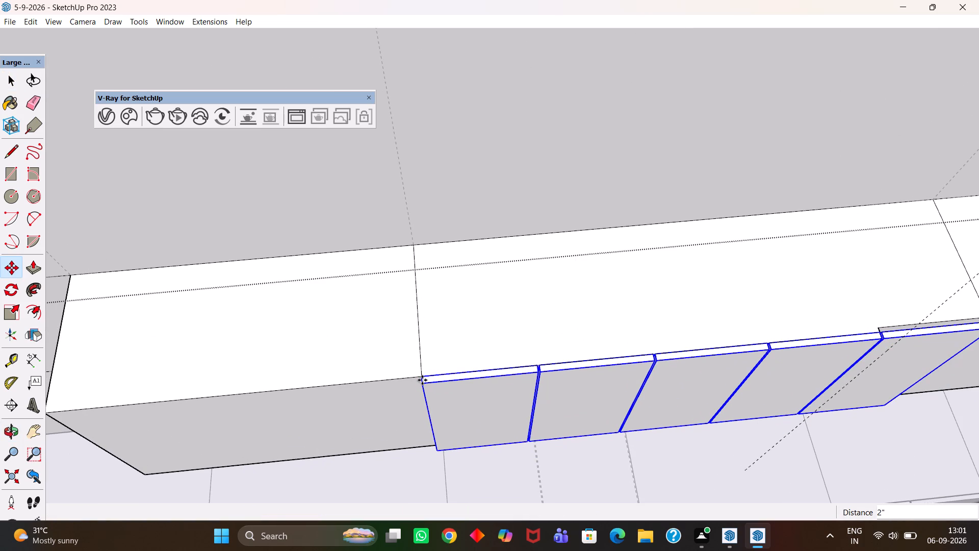
# Pull the narrow recessed face behind the last door forward to meet the back of the doors.
pyautogui.press('h')
pyautogui.scroll(-6, 422, 382)
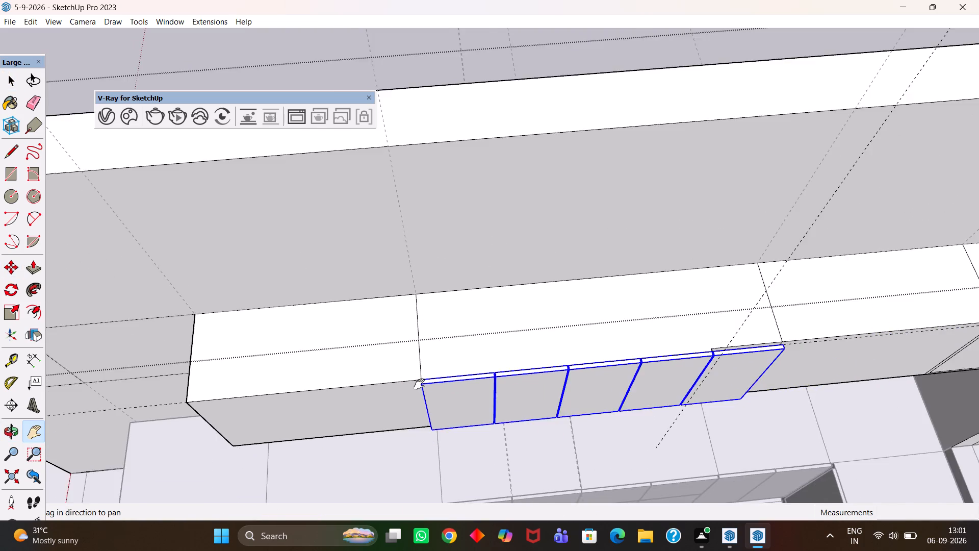
pyautogui.scroll(-6, 419, 384)
pyautogui.press('h')
pyautogui.scroll(3, 418, 384)
pyautogui.moveTo(683, 384); pyautogui.dragTo(560, 403)
pyautogui.scroll(3, 652, 403)
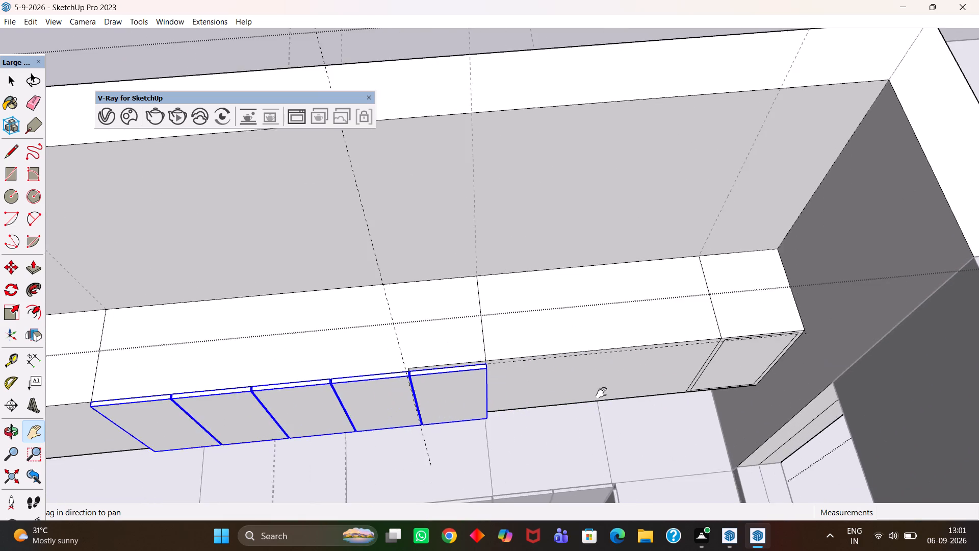
pyautogui.scroll(7, 601, 393)
pyautogui.moveTo(375, 361); pyautogui.dragTo(439, 361)
pyautogui.scroll(4, 436, 369)
pyautogui.moveTo(434, 370); pyautogui.dragTo(423, 372, button='middle')
pyautogui.scroll(2, 434, 370)
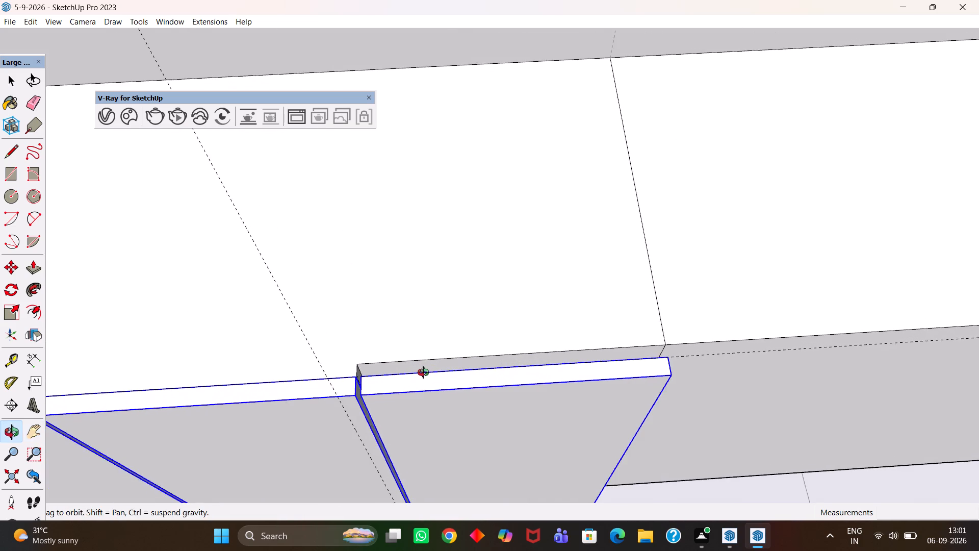
pyautogui.moveTo(423, 372); pyautogui.dragTo(423, 372, button='middle')
pyautogui.scroll(1, 423, 372)
pyautogui.press('space')
pyautogui.click(426, 361)
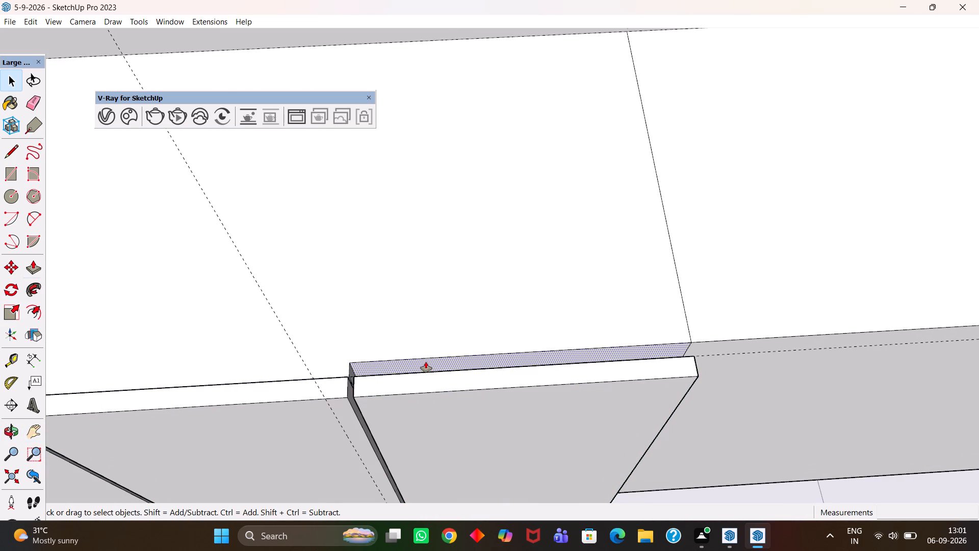
pyautogui.press('p')
pyautogui.click(426, 362)
pyautogui.click(377, 375)
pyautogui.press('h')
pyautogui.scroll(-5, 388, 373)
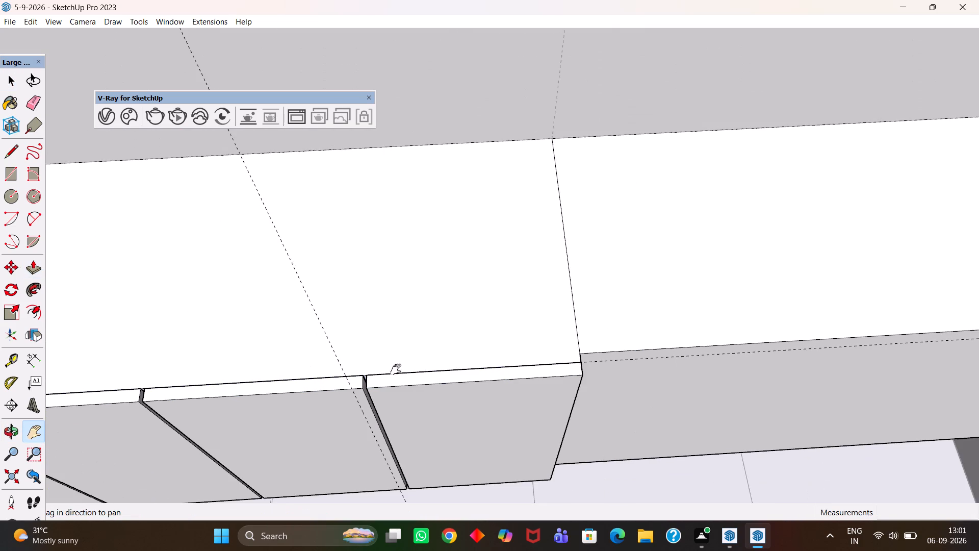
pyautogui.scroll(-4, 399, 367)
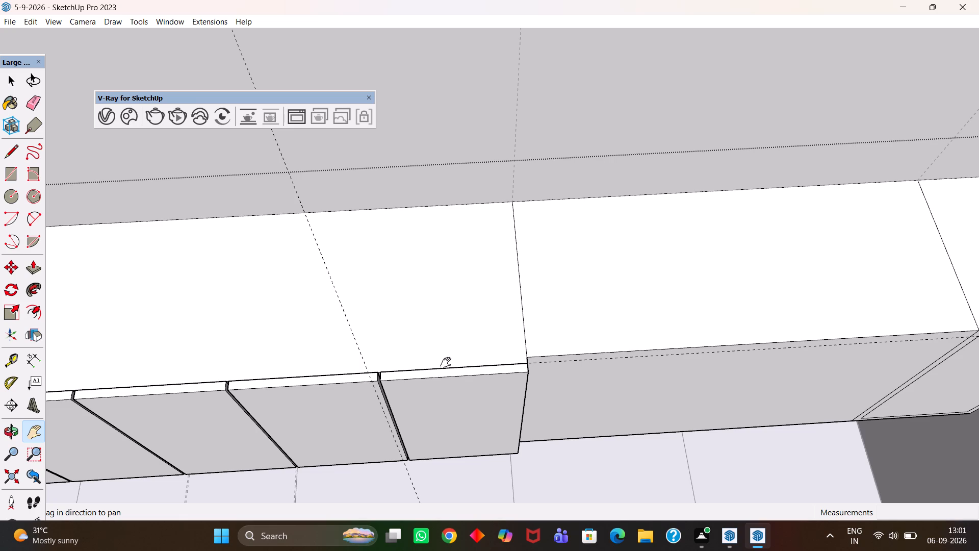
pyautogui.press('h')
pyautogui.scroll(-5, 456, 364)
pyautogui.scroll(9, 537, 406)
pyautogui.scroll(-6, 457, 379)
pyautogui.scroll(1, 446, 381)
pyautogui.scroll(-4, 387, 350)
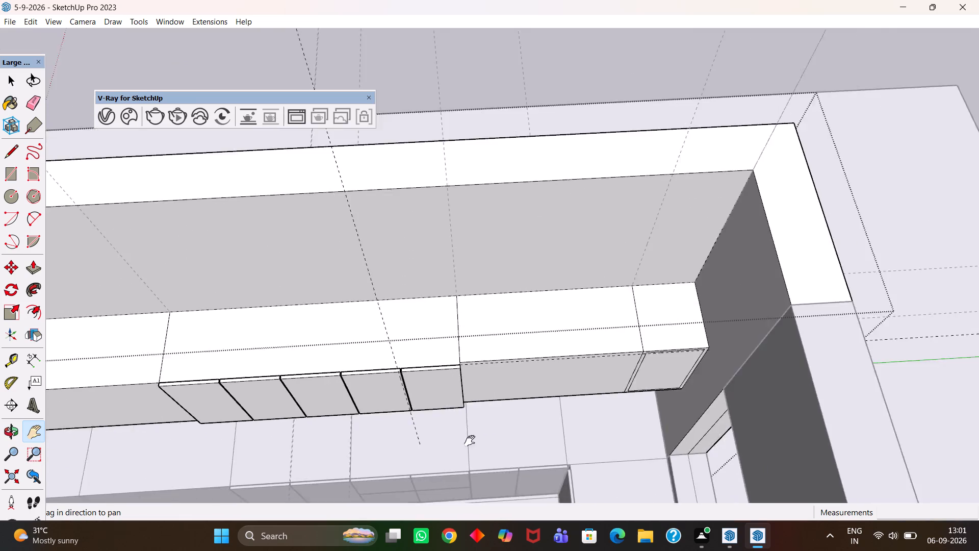
# Examine the row of wall cabinets from the far end section across the doors to the side-wall section.
pyautogui.moveTo(470, 441); pyautogui.dragTo(453, 369, button='middle')
pyautogui.scroll(1, 470, 441)
pyautogui.moveTo(342, 323); pyautogui.dragTo(702, 397)
pyautogui.scroll(-3, 520, 375)
pyautogui.moveTo(469, 394); pyautogui.dragTo(534, 394)
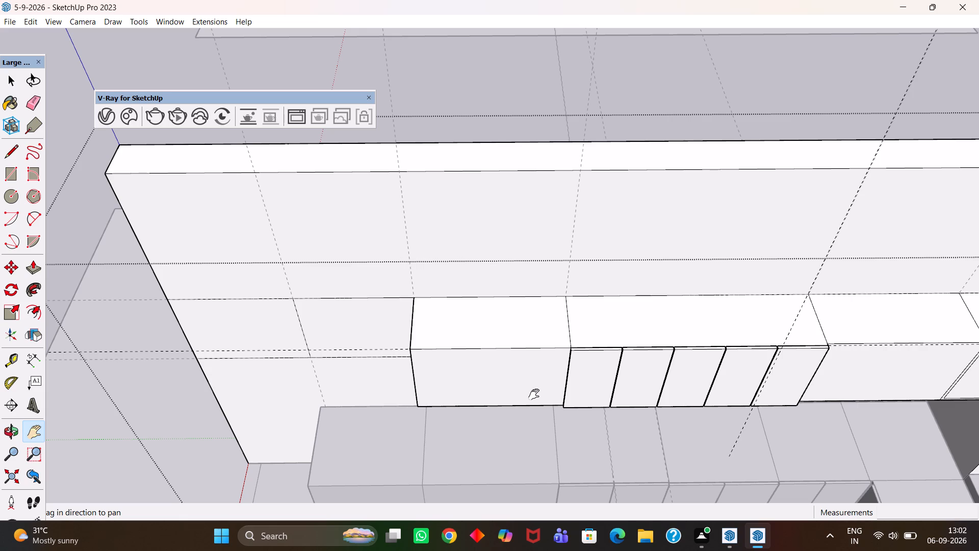
pyautogui.scroll(2, 534, 394)
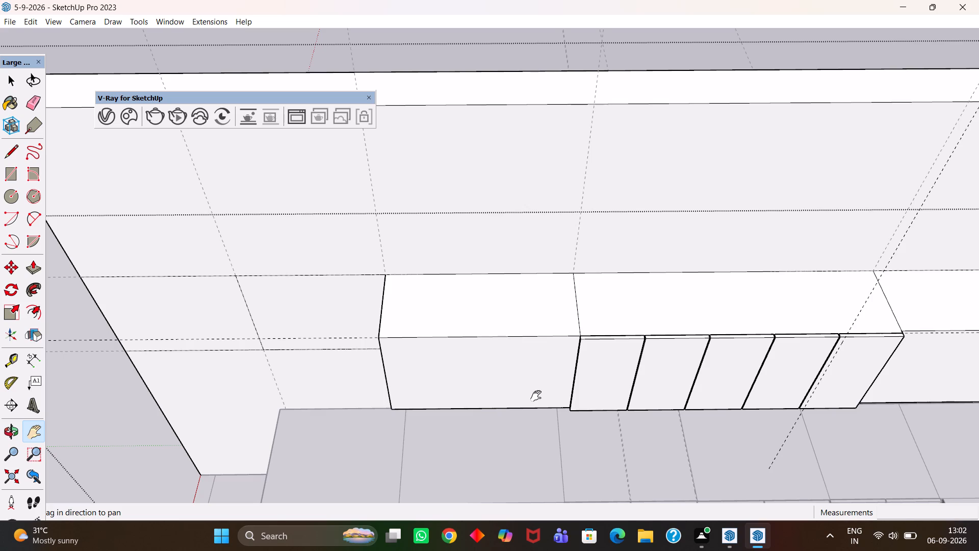
pyautogui.scroll(1, 536, 396)
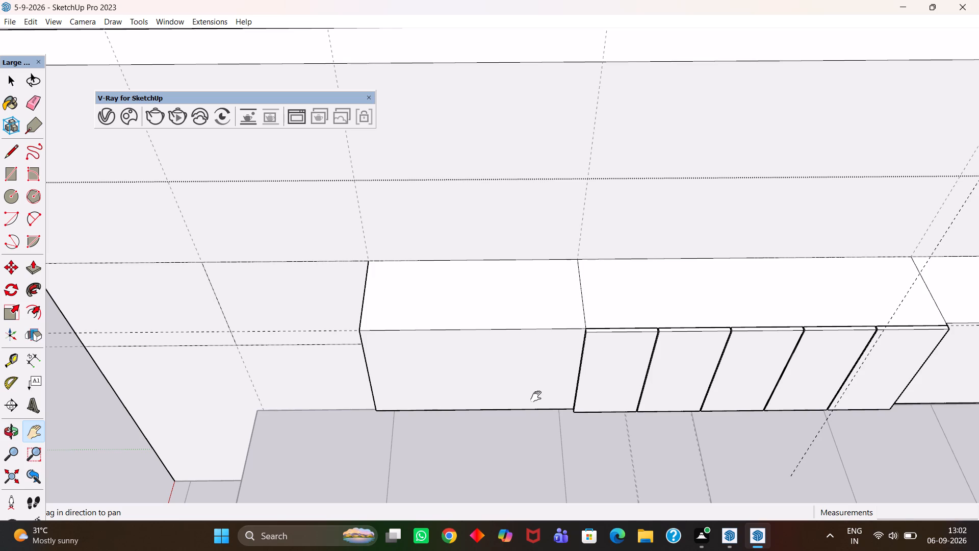
pyautogui.scroll(2, 536, 396)
pyautogui.scroll(-3, 536, 396)
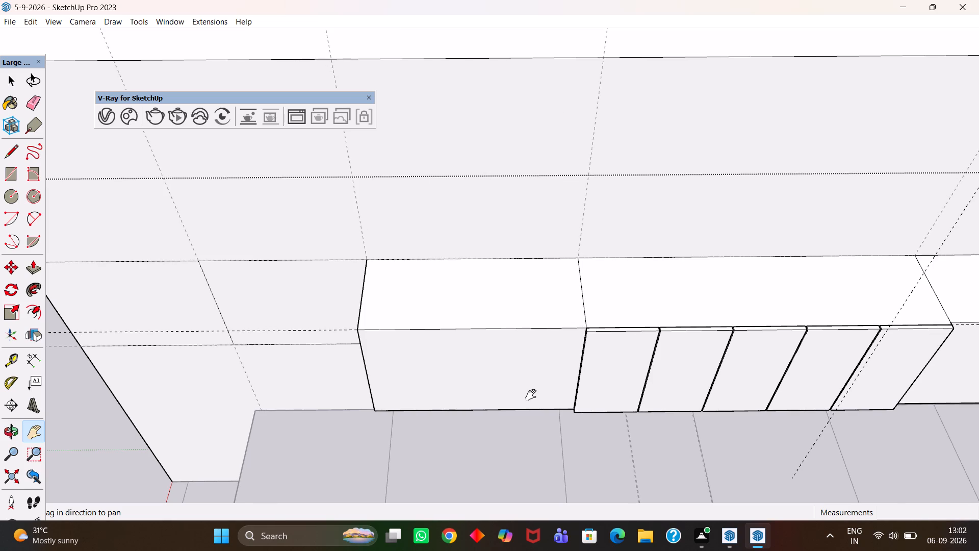
pyautogui.scroll(-6, 531, 395)
pyautogui.scroll(4, 519, 376)
pyautogui.moveTo(510, 392); pyautogui.dragTo(533, 418, button='middle')
pyautogui.scroll(2, 543, 422)
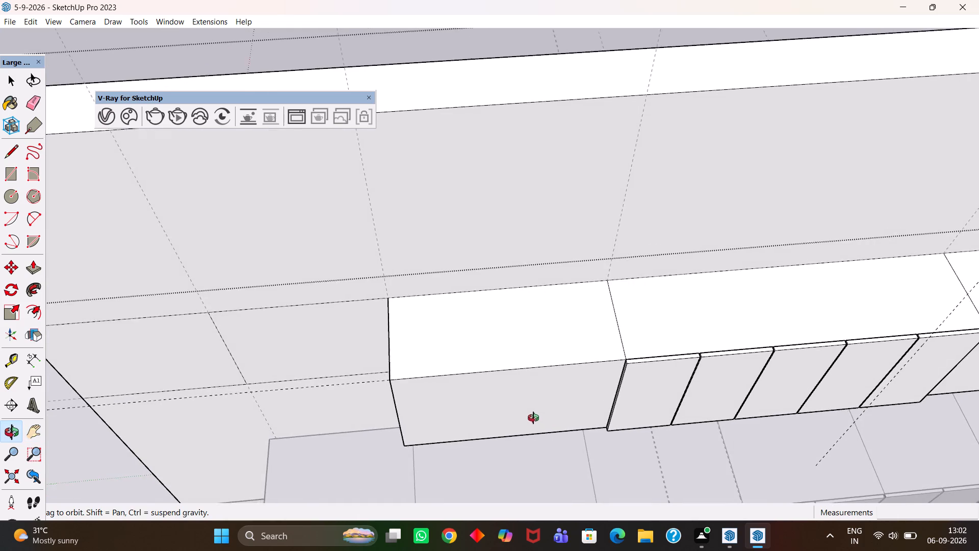
pyautogui.moveTo(533, 418); pyautogui.dragTo(532, 417, button='middle')
pyautogui.press('h')
pyautogui.scroll(-4, 532, 416)
pyautogui.moveTo(680, 385); pyautogui.dragTo(433, 397)
pyautogui.moveTo(620, 389); pyautogui.dragTo(534, 405)
pyautogui.scroll(4, 522, 402)
pyautogui.moveTo(528, 416); pyautogui.dragTo(472, 405, button='middle')
pyautogui.scroll(2, 476, 408)
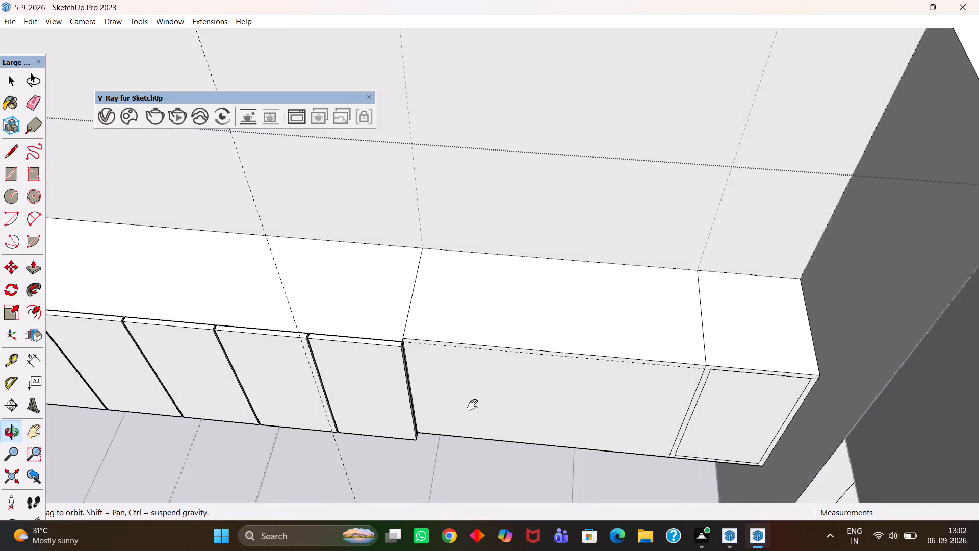
pyautogui.press('h')
pyautogui.moveTo(472, 405); pyautogui.dragTo(474, 406, button='middle')
pyautogui.scroll(2, 472, 405)
pyautogui.scroll(-5, 485, 403)
pyautogui.moveTo(458, 411); pyautogui.dragTo(468, 413, button='middle')
pyautogui.scroll(5, 458, 411)
pyautogui.moveTo(546, 411); pyautogui.dragTo(405, 388)
pyautogui.scroll(-4, 405, 388)
pyautogui.moveTo(395, 391); pyautogui.dragTo(433, 393, button='middle')
pyautogui.scroll(1, 395, 391)
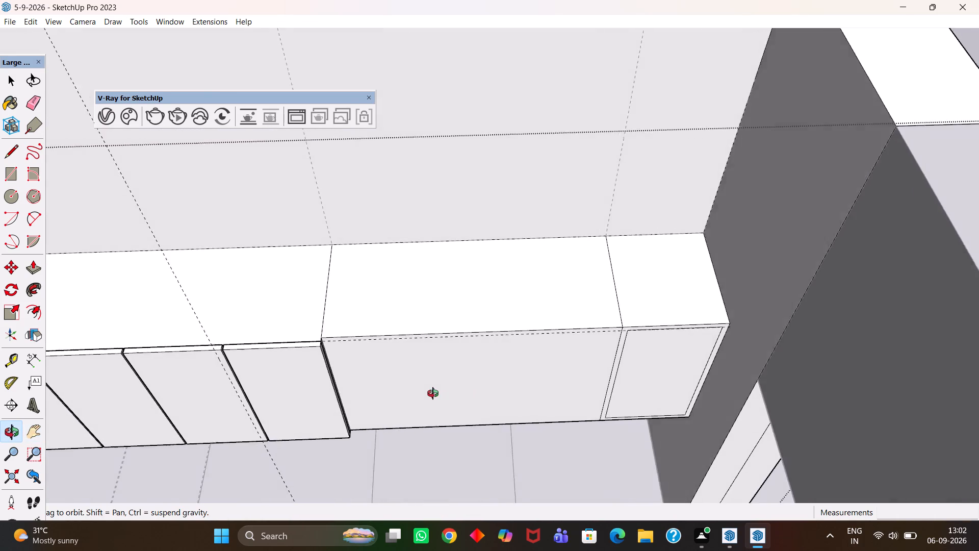
pyautogui.moveTo(433, 393); pyautogui.dragTo(428, 388, button='middle')
# Place a guide 18 mm in front of the back edge on top of the cabinet section beside the side wall.
pyautogui.scroll(2, 428, 388)
pyautogui.press('h')
pyautogui.moveTo(560, 377); pyautogui.dragTo(459, 443)
pyautogui.scroll(3, 604, 338)
pyautogui.moveTo(604, 337); pyautogui.dragTo(598, 344)
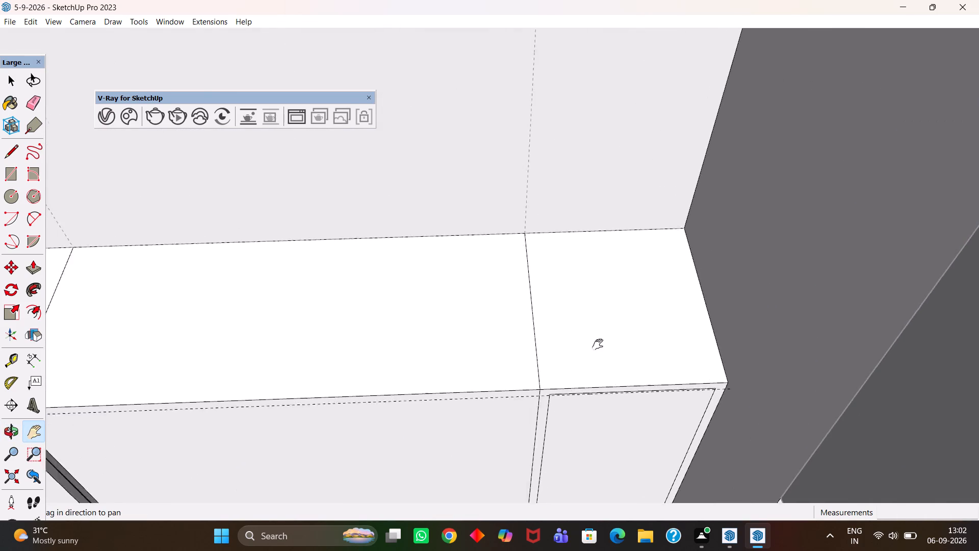
pyautogui.moveTo(598, 344); pyautogui.dragTo(550, 380)
pyautogui.press('t')
pyautogui.click(534, 269)
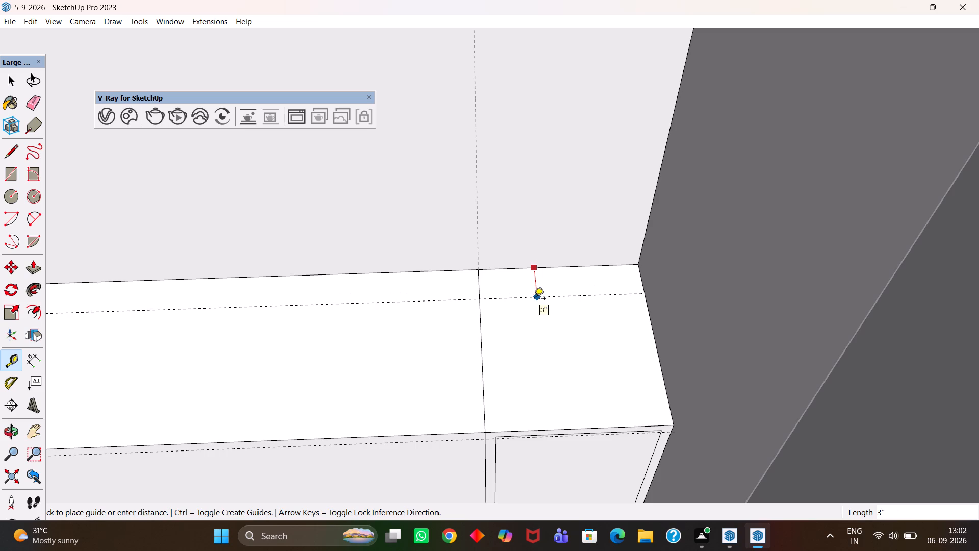
pyautogui.write('18mm')
pyautogui.press('Return')
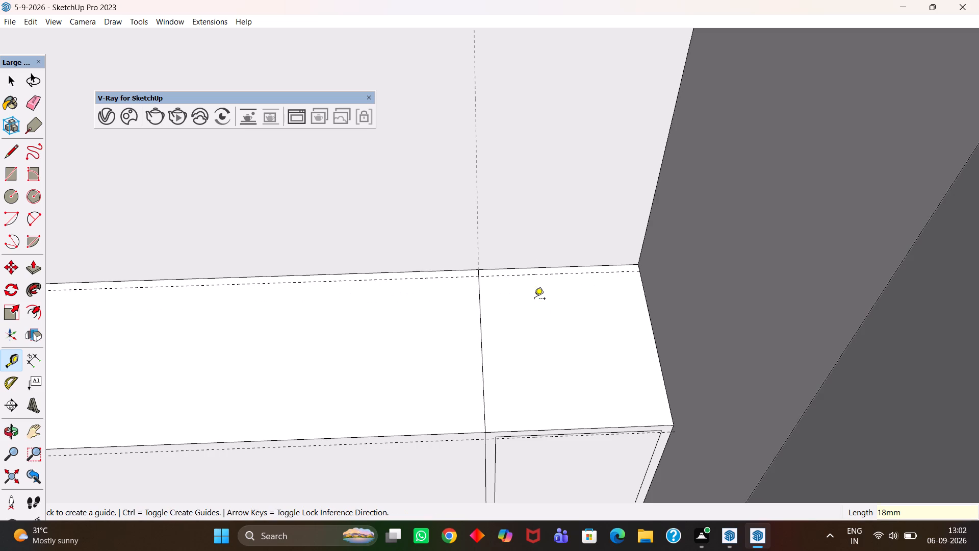
# Push the framed front face of the end section about 1' 2" inward to the 18 mm guide, hollowing out an open niche.
pyautogui.press('space')
pyautogui.click(555, 468)
pyautogui.press('p')
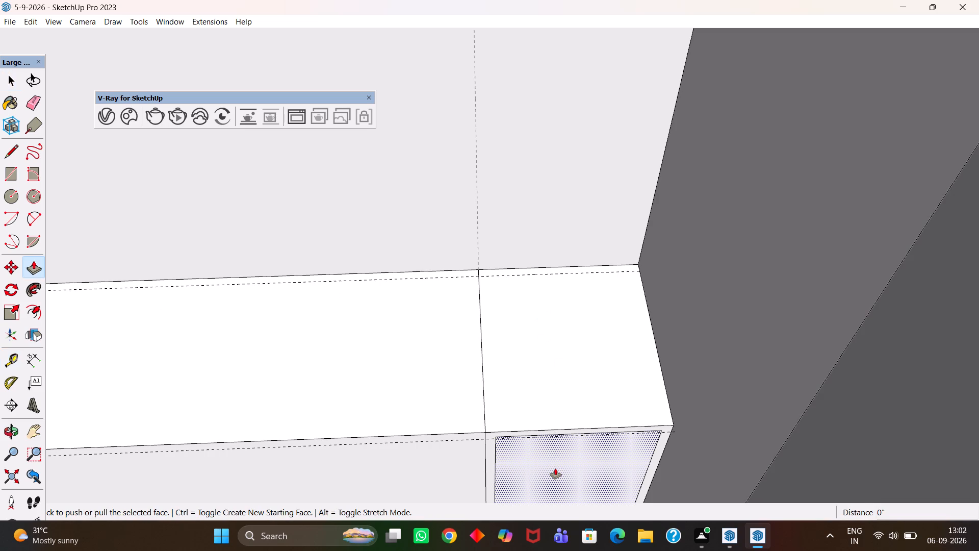
pyautogui.click(555, 468)
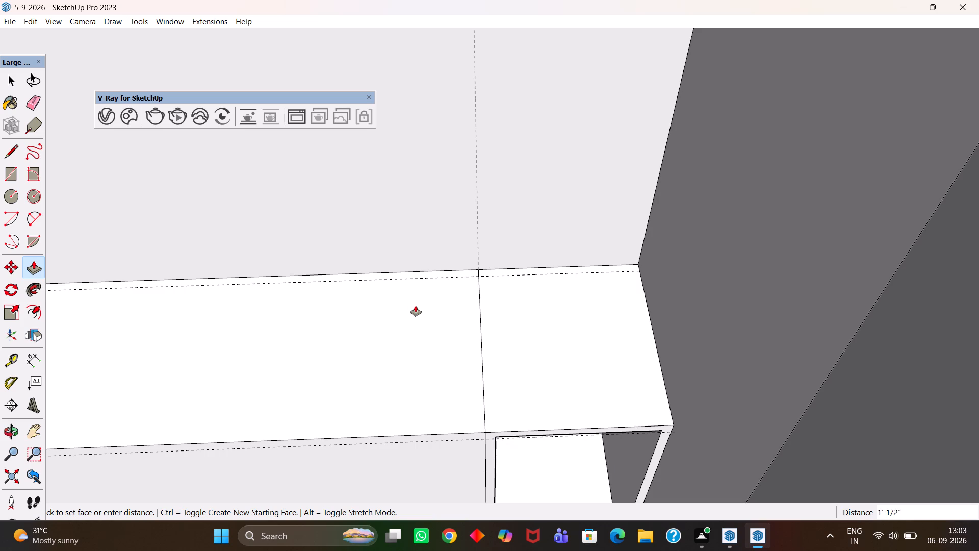
pyautogui.click(397, 281)
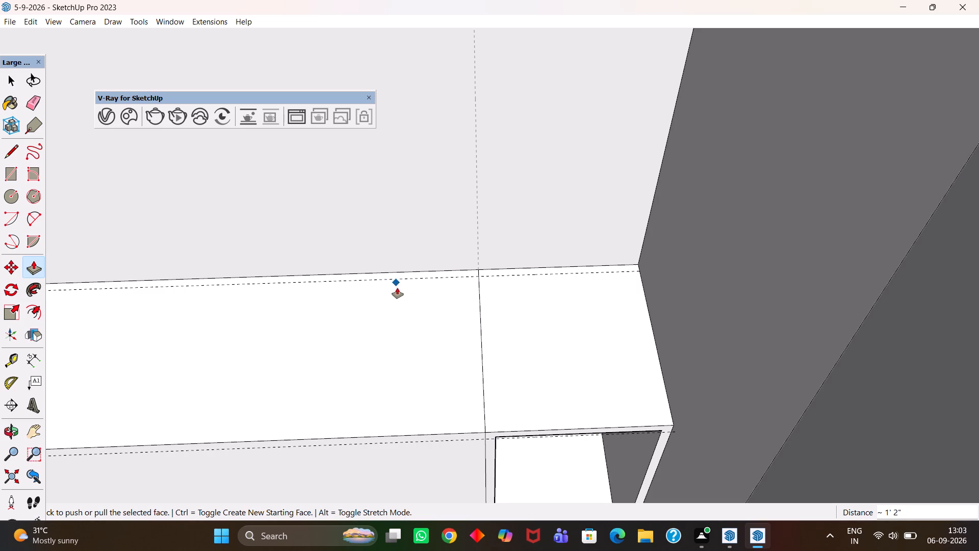
# Copy the niche's floor face to a free spot below the cabinet, about 2' 1" away.
pyautogui.press('h')
pyautogui.scroll(-5, 473, 342)
pyautogui.moveTo(526, 400); pyautogui.dragTo(508, 410, button='middle')
pyautogui.scroll(5, 510, 411)
pyautogui.moveTo(519, 428); pyautogui.dragTo(518, 296)
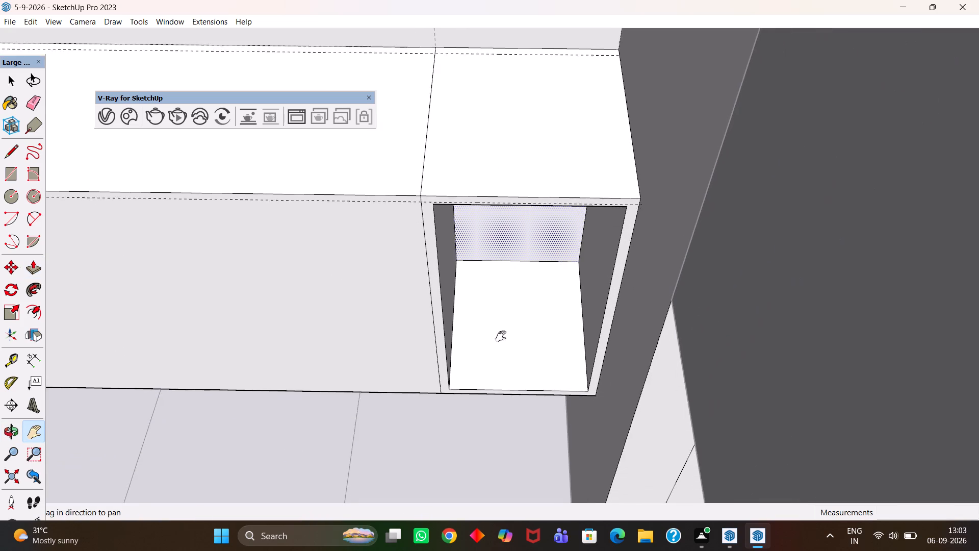
pyautogui.moveTo(501, 336); pyautogui.dragTo(527, 313, button='middle')
pyautogui.scroll(2, 527, 313)
pyautogui.press('space')
pyautogui.click(558, 305)
pyautogui.scroll(-4, 558, 305)
pyautogui.press('m')
pyautogui.click(558, 307)
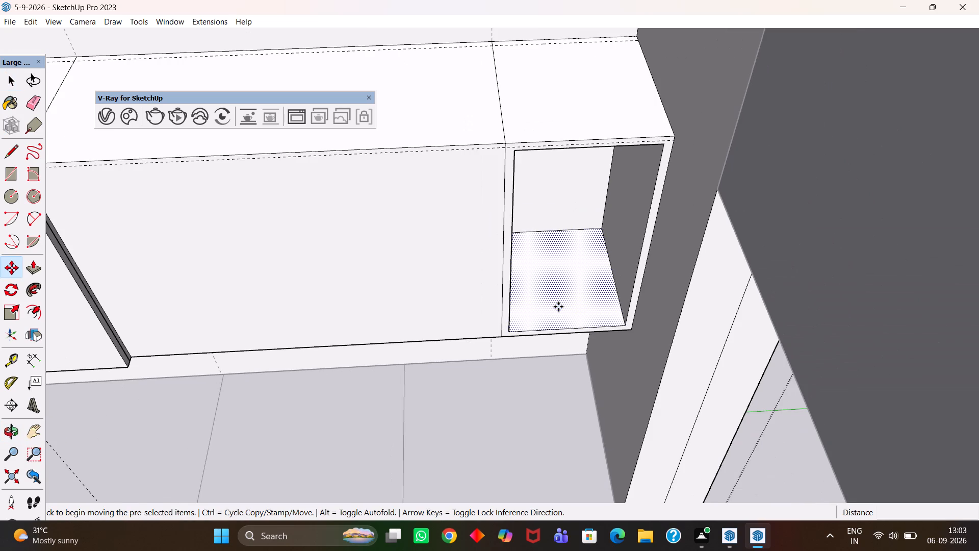
pyautogui.click(528, 457)
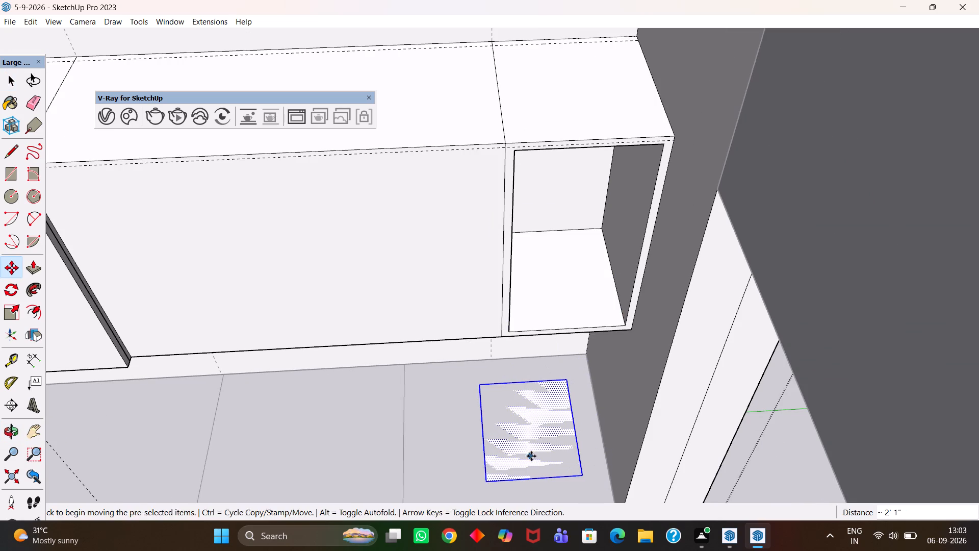
# Extrude the copied face 18 mm into a shelf board and make the board a group.
pyautogui.press('p')
pyautogui.click(533, 456)
pyautogui.write('18mm')
pyautogui.press('Return')
pyautogui.press('space')
pyautogui.scroll(4, 537, 445)
pyautogui.tripleClick(537, 445)
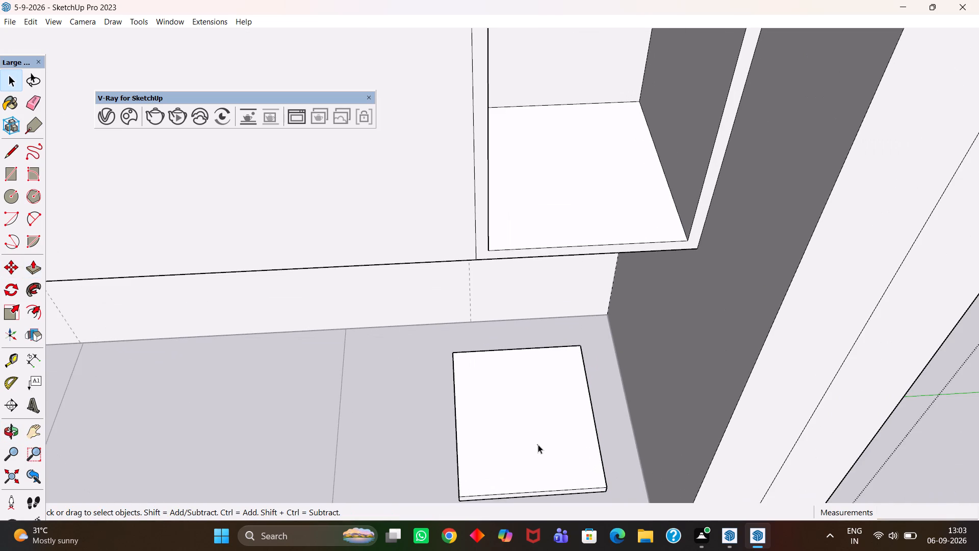
pyautogui.click(538, 444)
pyautogui.rightClick(538, 444)
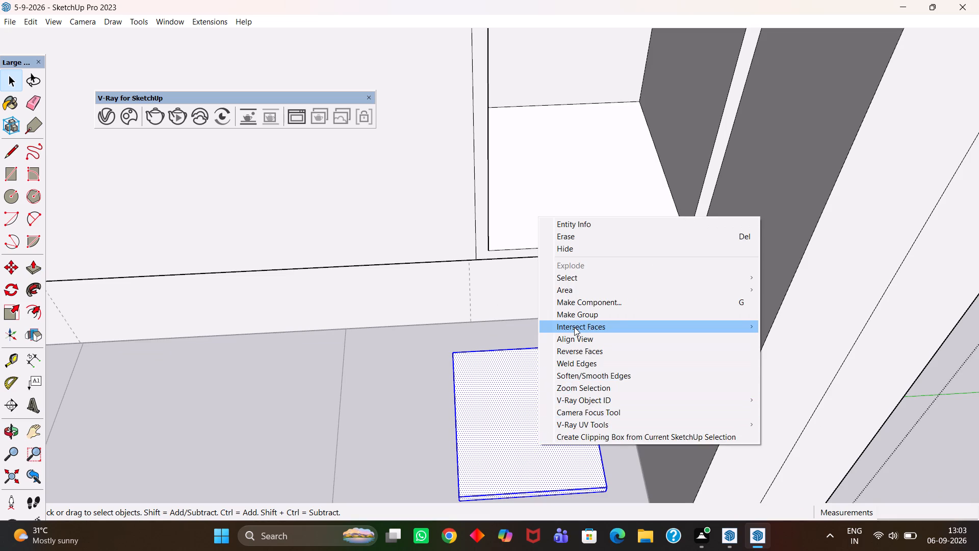
pyautogui.click(576, 315)
# Move the shelf board about 2' 1/2" by its lower front corner onto the niche's bottom front corner.
pyautogui.scroll(-4, 544, 360)
pyautogui.moveTo(498, 420); pyautogui.dragTo(504, 421, button='middle')
pyautogui.scroll(2, 504, 421)
pyautogui.press('m')
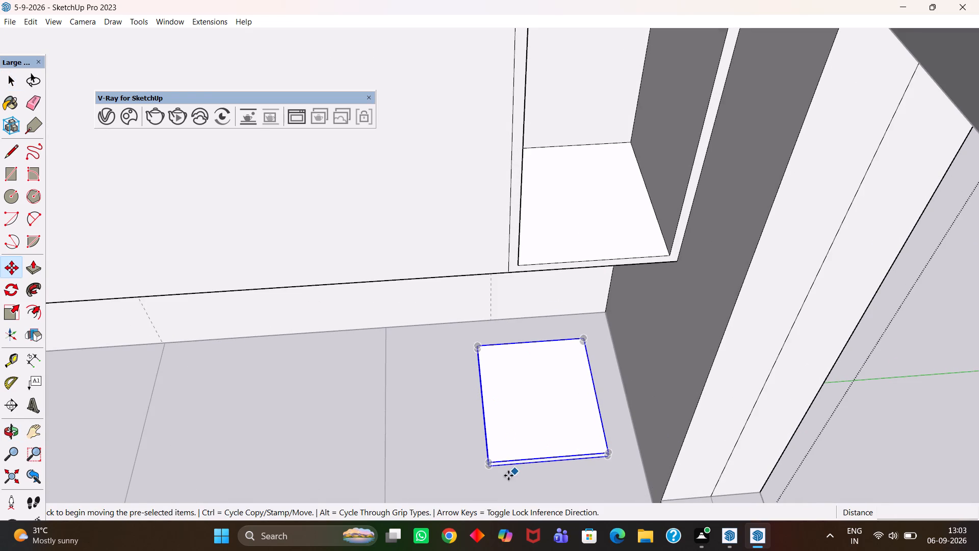
pyautogui.click(491, 472)
pyautogui.scroll(-6, 519, 346)
pyautogui.press('h')
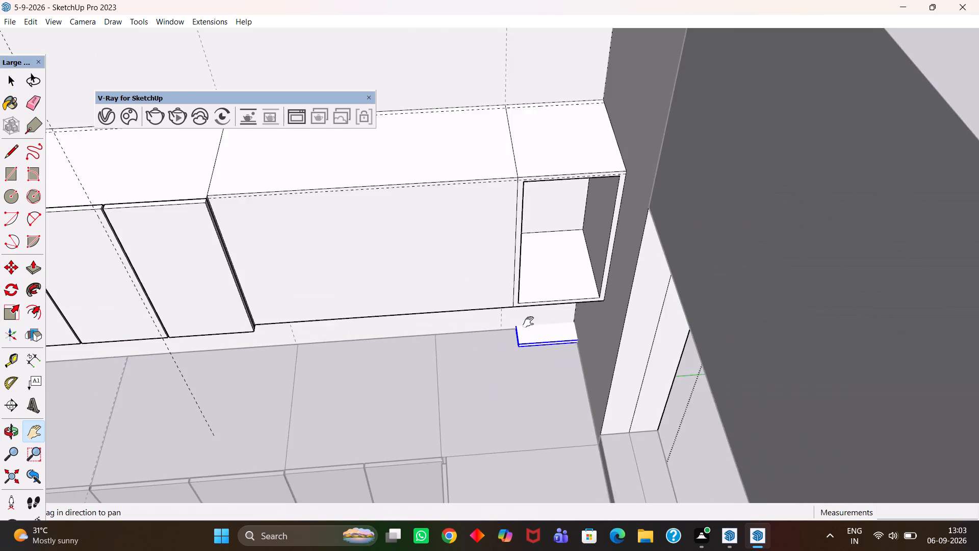
pyautogui.moveTo(540, 289); pyautogui.dragTo(514, 336)
pyautogui.scroll(8, 500, 345)
pyautogui.press('Escape')
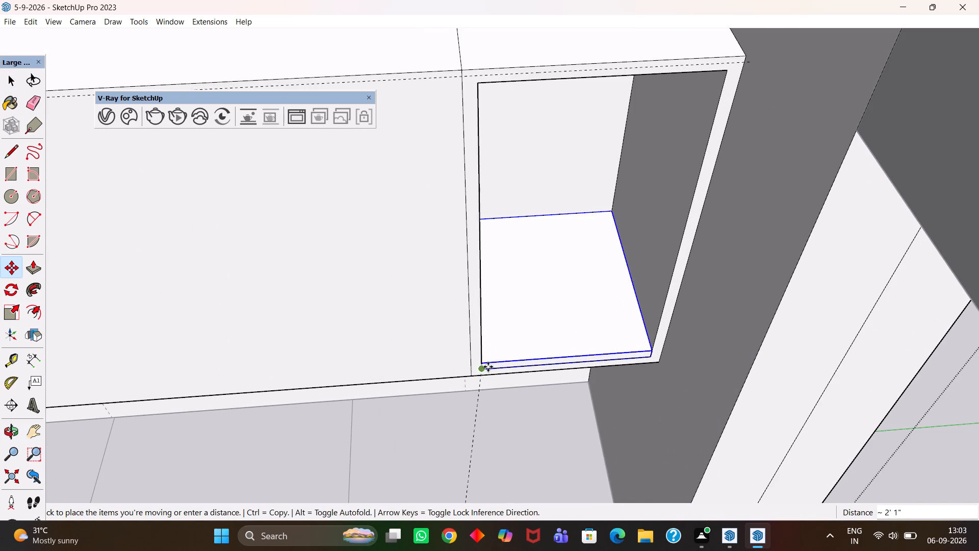
pyautogui.scroll(4, 485, 375)
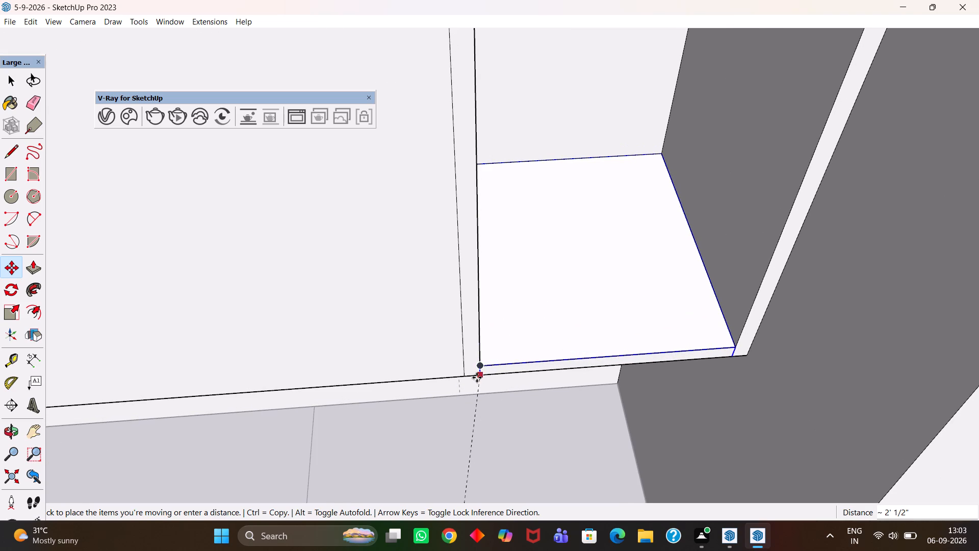
pyautogui.click(477, 378)
# Copy the shelf board about 1' 11 1/2" up to the cabinet's top and divide the distance by 2 for a middle shelf.
pyautogui.click(482, 370)
pyautogui.press('h')
pyautogui.scroll(-6, 482, 335)
pyautogui.moveTo(484, 284); pyautogui.dragTo(475, 421)
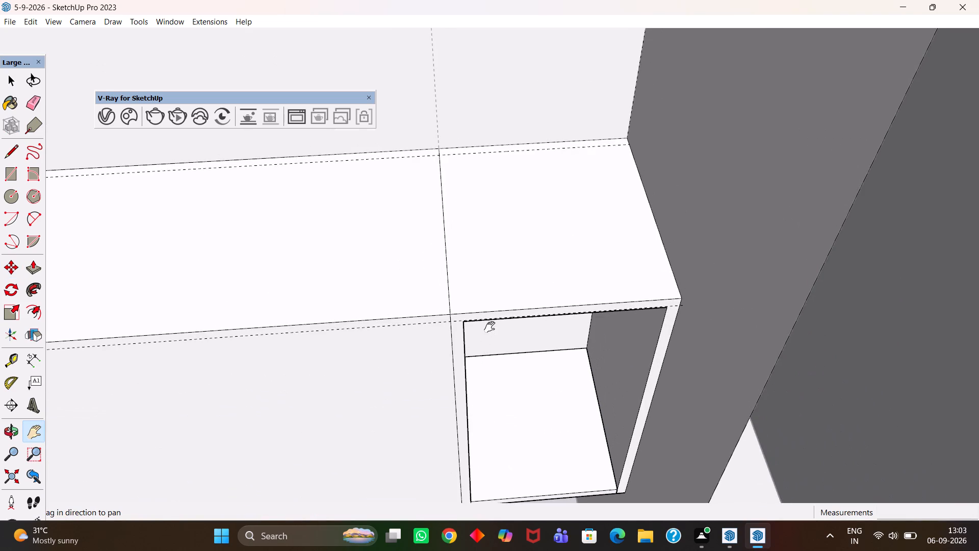
pyautogui.scroll(1, 491, 325)
pyautogui.press('Escape')
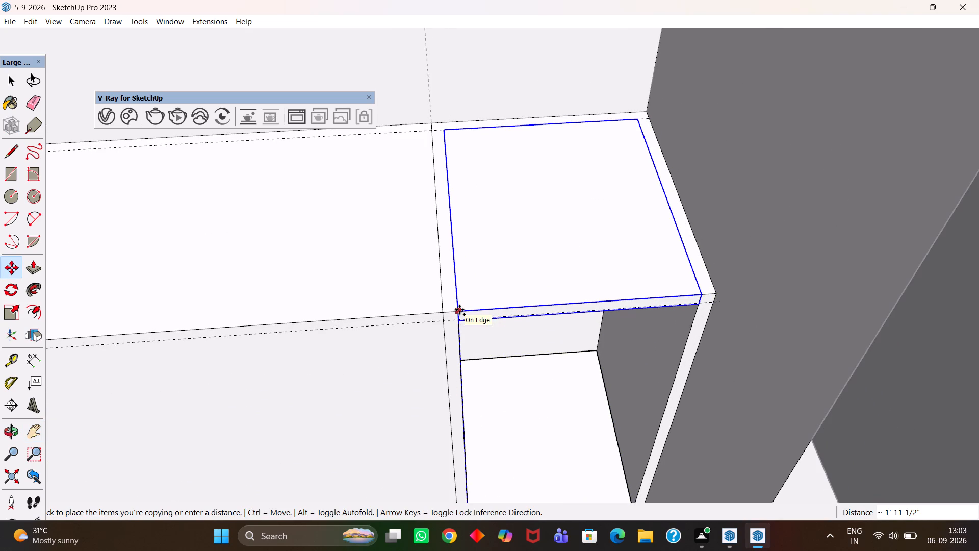
pyautogui.click(459, 310)
pyautogui.write('/2')
pyautogui.press('Return')
# Delete the extra shelf copy at the cabinet's top.
pyautogui.press('space')
pyautogui.click(487, 286)
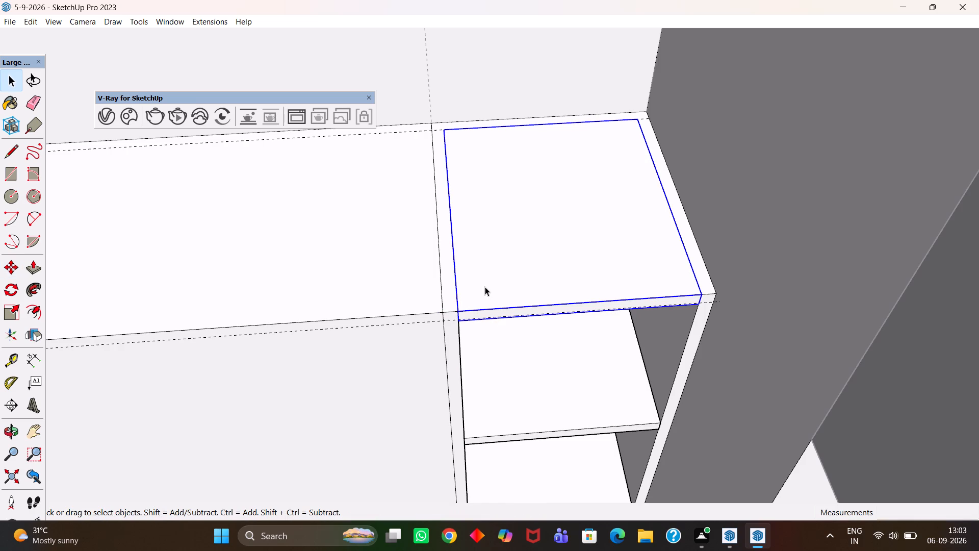
pyautogui.press('Delete')
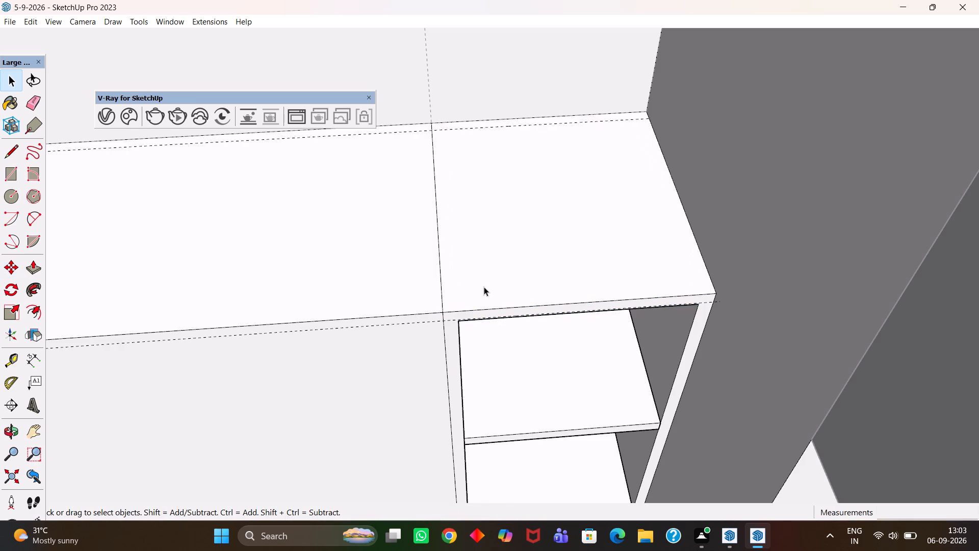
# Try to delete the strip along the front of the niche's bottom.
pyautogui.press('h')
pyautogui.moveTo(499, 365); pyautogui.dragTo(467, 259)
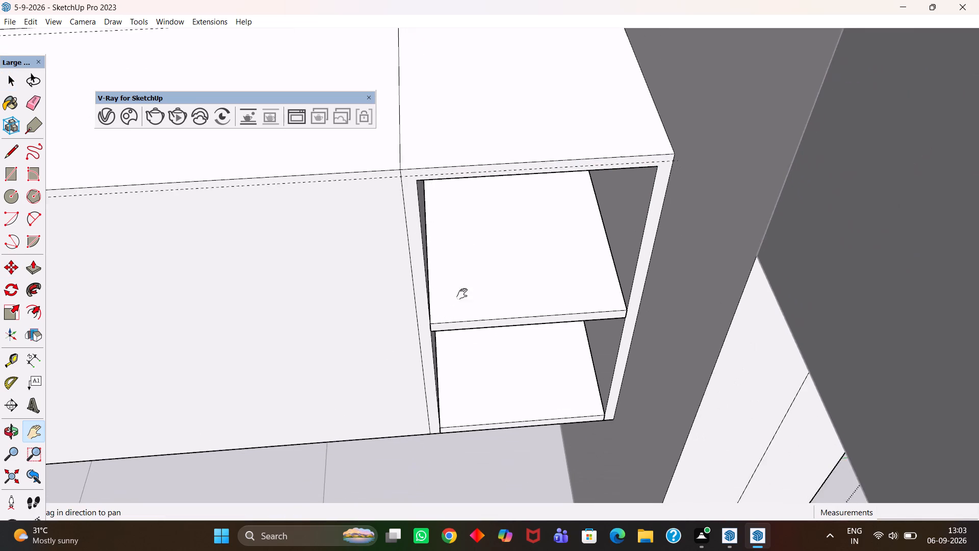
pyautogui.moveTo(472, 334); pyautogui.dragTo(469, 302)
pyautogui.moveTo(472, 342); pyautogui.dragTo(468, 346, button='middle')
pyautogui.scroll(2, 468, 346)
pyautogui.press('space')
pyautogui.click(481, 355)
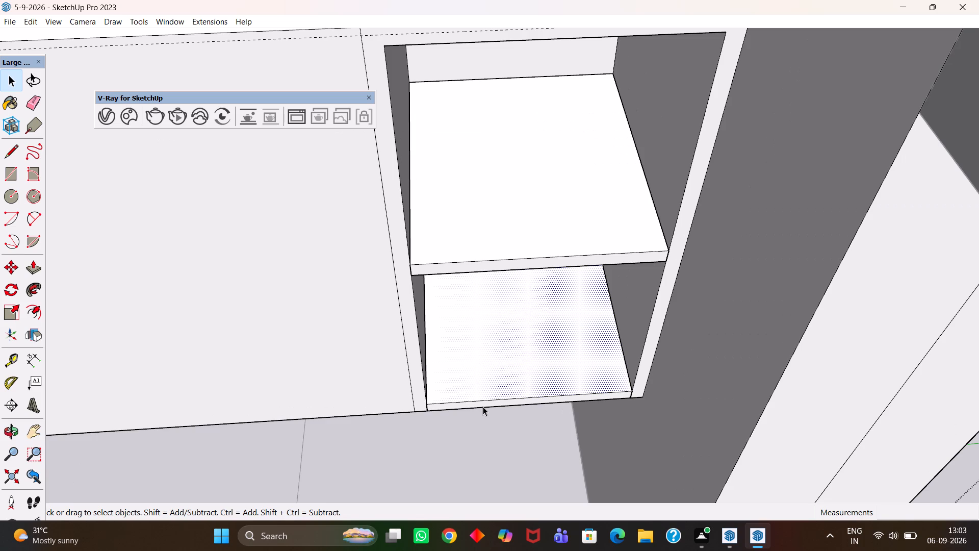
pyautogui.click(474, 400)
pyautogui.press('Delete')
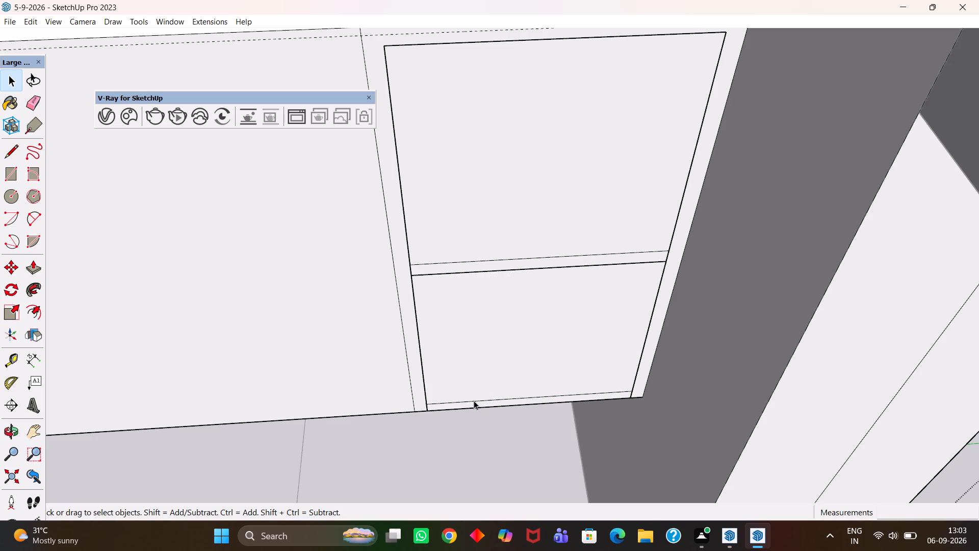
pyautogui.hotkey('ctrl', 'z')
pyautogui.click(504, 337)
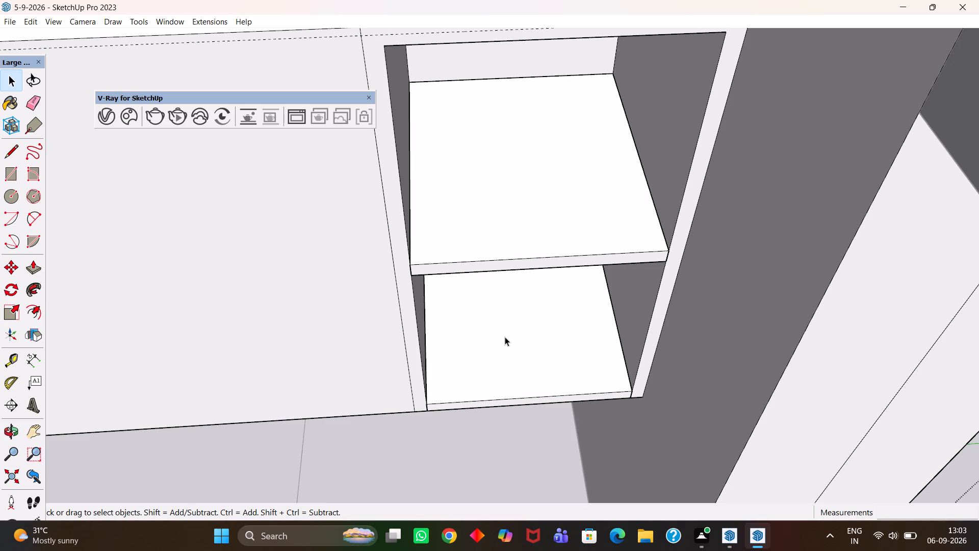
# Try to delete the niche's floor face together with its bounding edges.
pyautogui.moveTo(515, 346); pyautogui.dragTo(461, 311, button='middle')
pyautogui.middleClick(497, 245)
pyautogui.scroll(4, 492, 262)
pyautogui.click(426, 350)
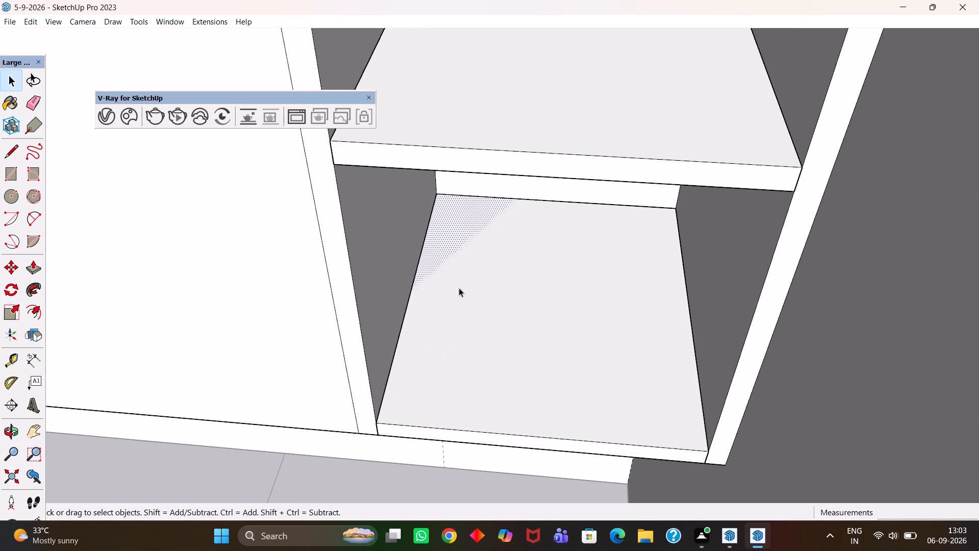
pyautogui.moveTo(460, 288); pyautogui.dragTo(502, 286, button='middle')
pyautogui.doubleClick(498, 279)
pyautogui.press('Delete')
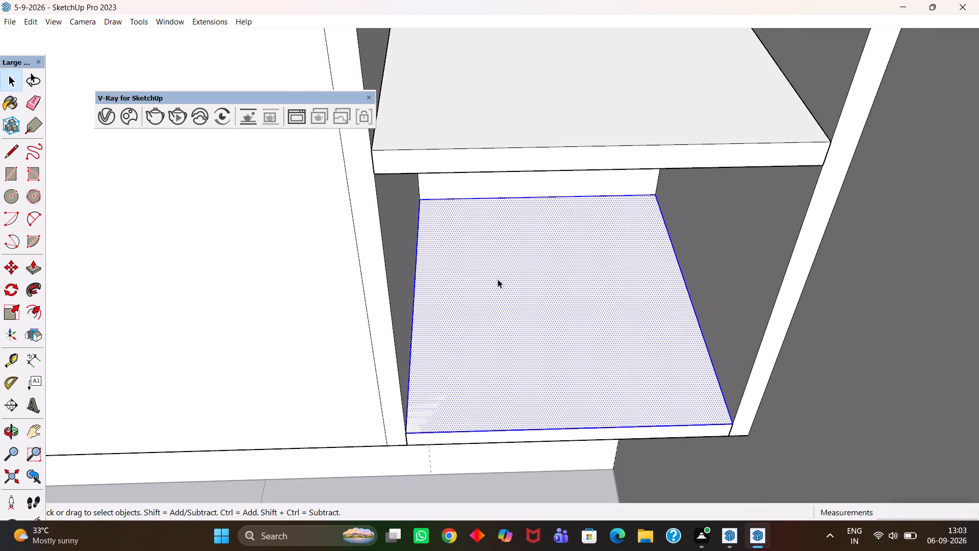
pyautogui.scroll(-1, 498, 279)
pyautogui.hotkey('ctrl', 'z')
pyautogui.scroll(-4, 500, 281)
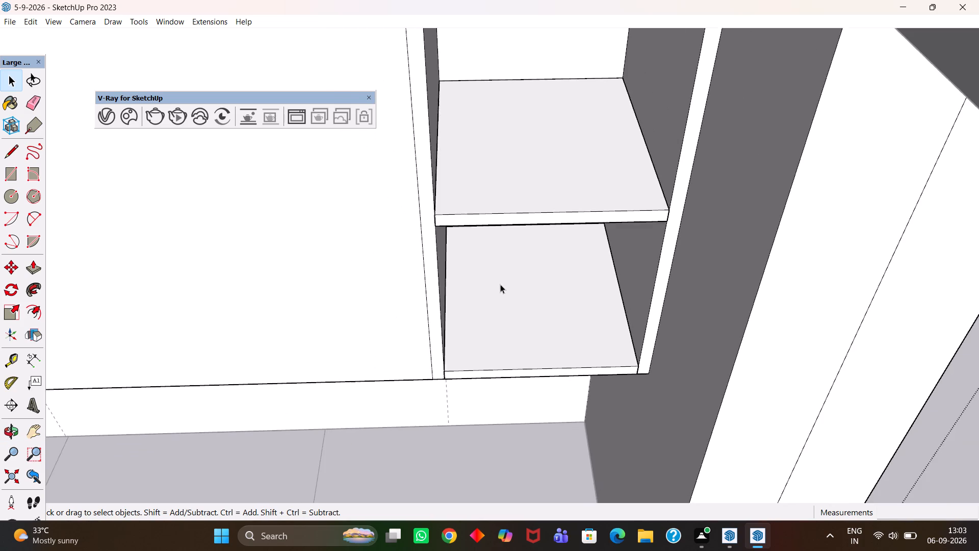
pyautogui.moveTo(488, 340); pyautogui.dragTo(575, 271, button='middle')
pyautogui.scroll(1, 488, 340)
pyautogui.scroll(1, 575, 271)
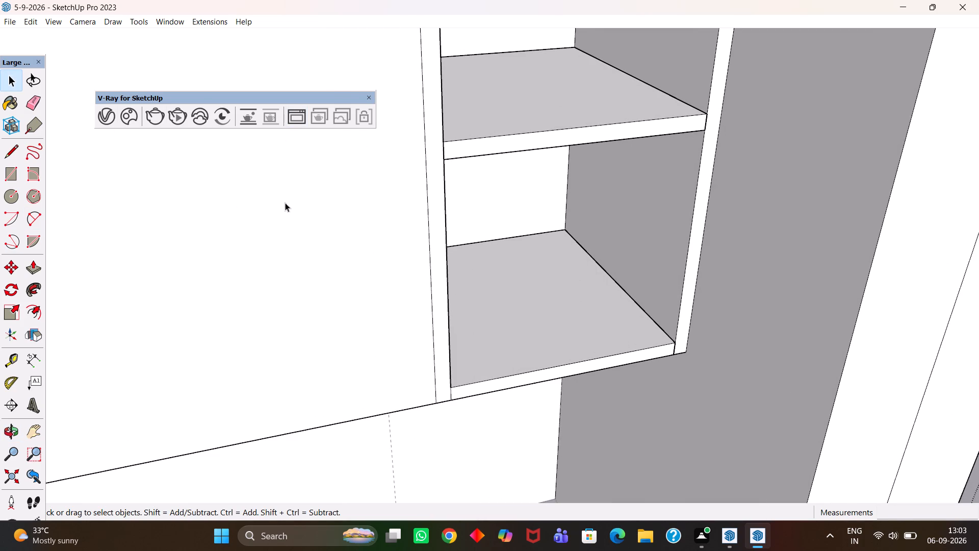
# Delete the leftover strip along the front of the open niche's bottom.
pyautogui.click(668, 345)
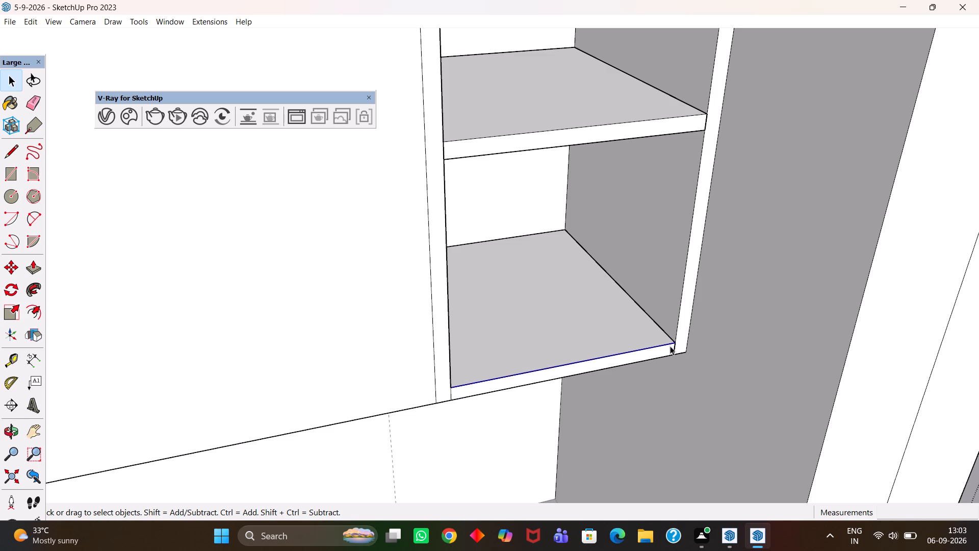
pyautogui.scroll(3, 670, 346)
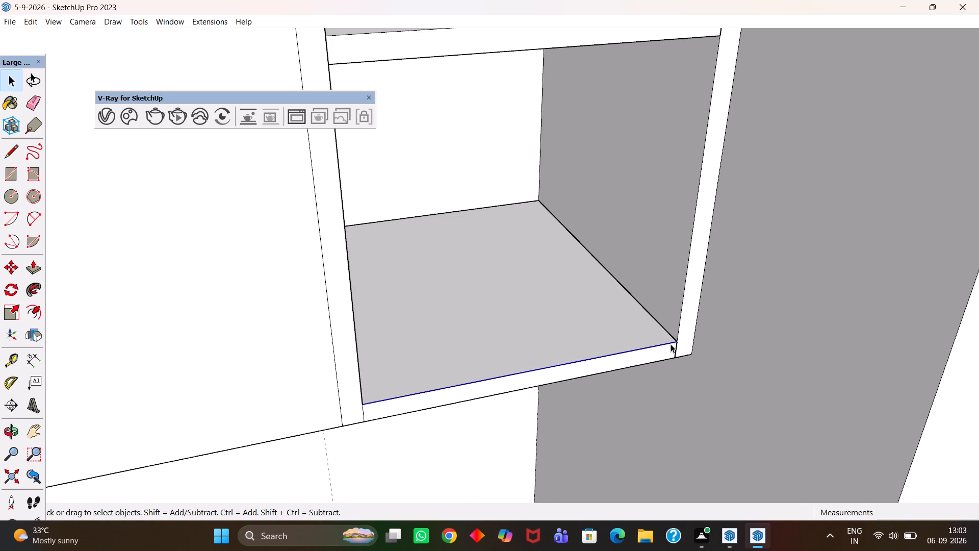
pyautogui.click(669, 329)
pyautogui.click(676, 350)
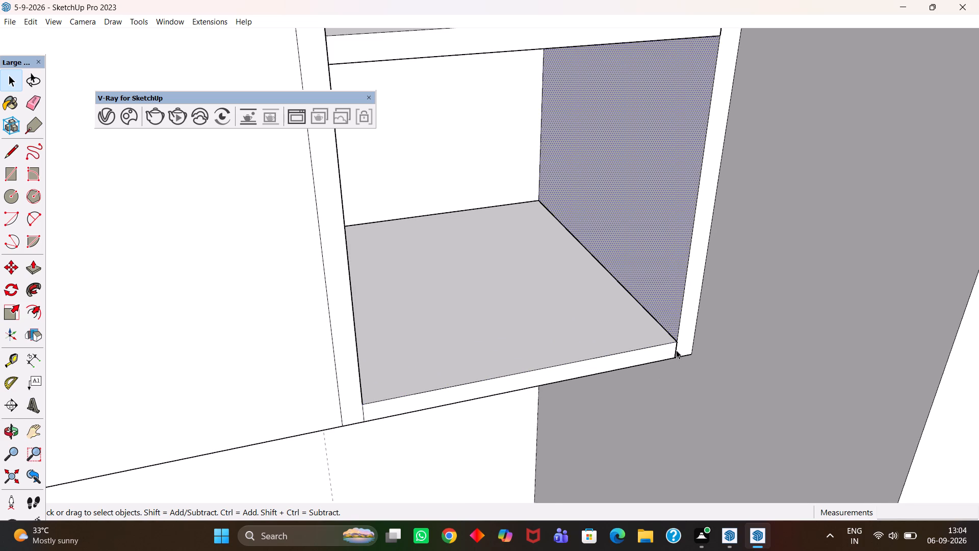
pyautogui.press('Delete')
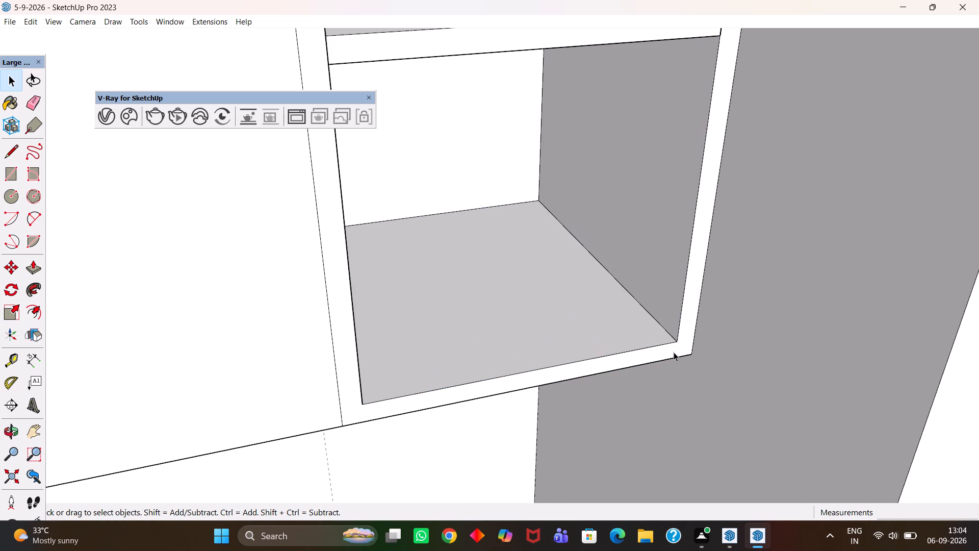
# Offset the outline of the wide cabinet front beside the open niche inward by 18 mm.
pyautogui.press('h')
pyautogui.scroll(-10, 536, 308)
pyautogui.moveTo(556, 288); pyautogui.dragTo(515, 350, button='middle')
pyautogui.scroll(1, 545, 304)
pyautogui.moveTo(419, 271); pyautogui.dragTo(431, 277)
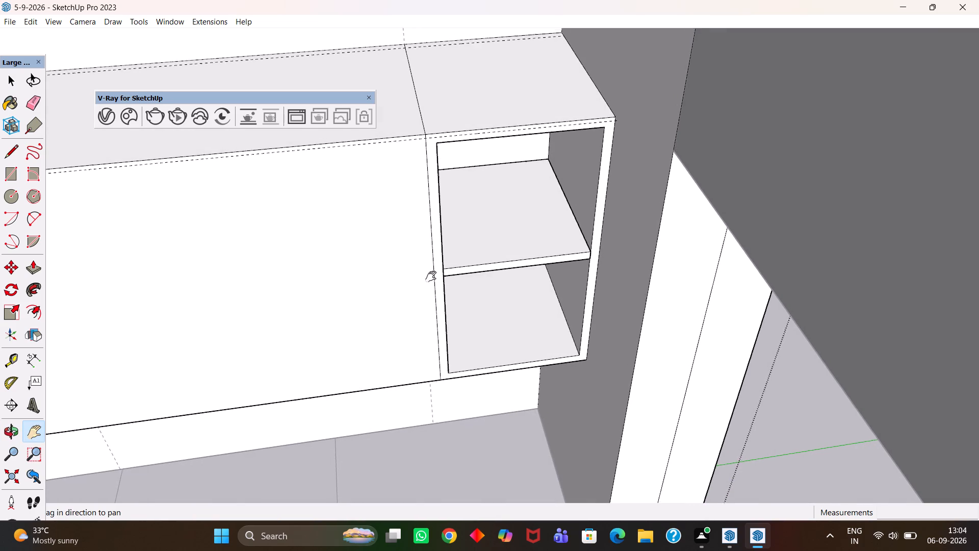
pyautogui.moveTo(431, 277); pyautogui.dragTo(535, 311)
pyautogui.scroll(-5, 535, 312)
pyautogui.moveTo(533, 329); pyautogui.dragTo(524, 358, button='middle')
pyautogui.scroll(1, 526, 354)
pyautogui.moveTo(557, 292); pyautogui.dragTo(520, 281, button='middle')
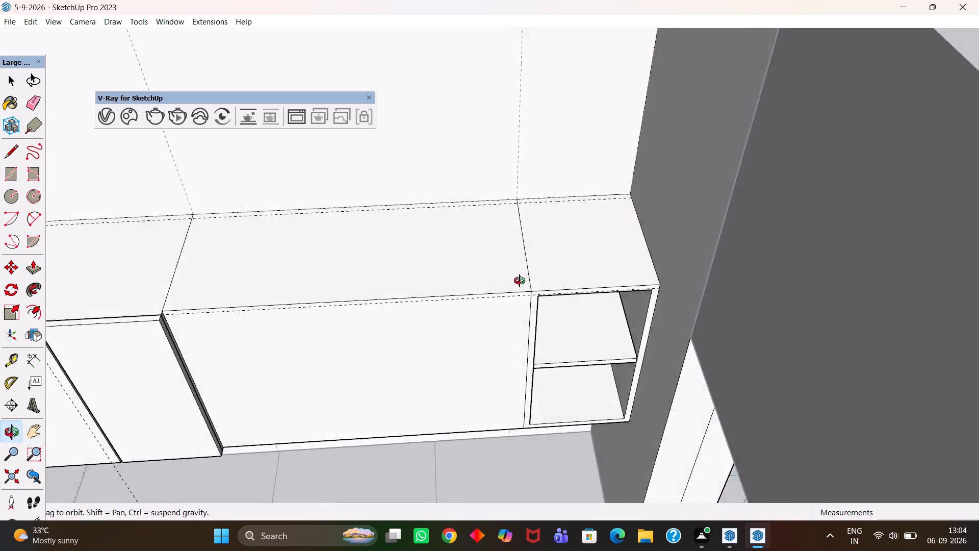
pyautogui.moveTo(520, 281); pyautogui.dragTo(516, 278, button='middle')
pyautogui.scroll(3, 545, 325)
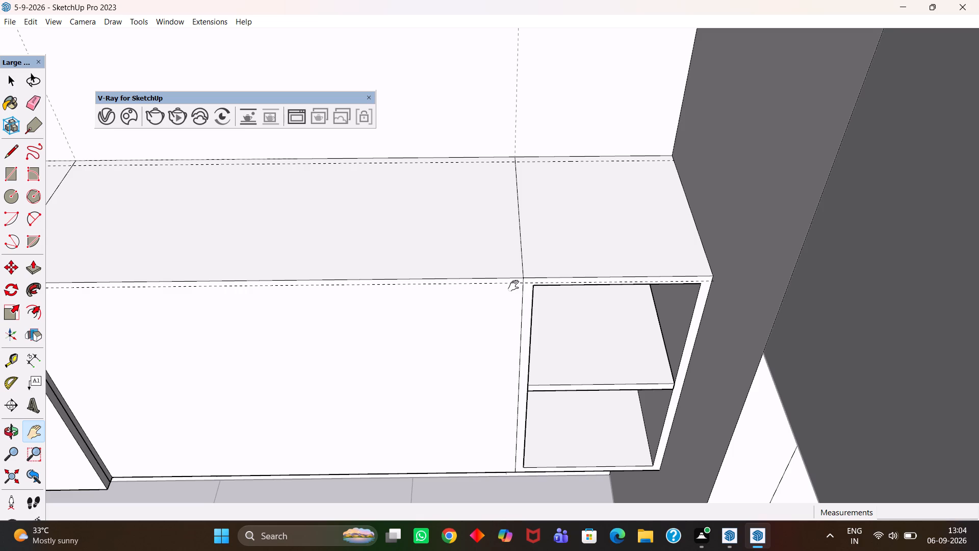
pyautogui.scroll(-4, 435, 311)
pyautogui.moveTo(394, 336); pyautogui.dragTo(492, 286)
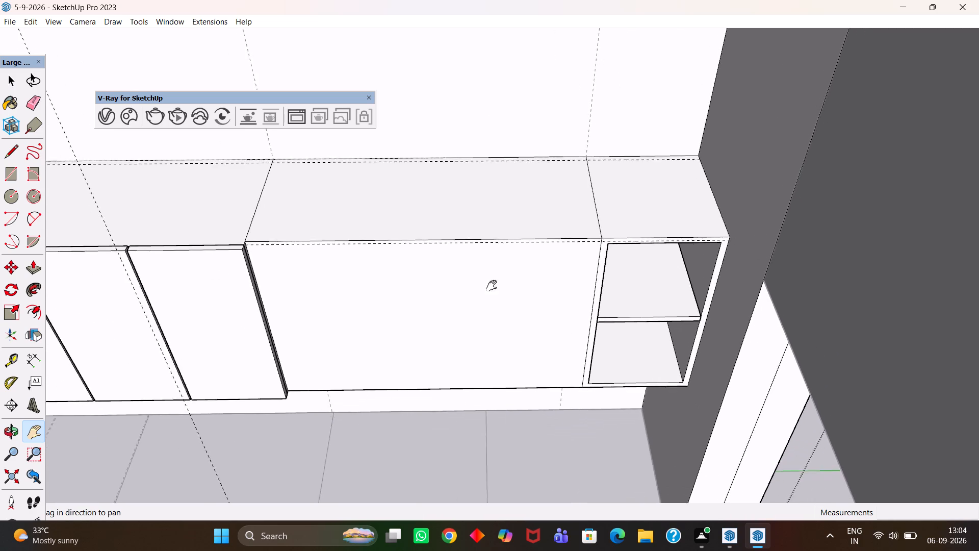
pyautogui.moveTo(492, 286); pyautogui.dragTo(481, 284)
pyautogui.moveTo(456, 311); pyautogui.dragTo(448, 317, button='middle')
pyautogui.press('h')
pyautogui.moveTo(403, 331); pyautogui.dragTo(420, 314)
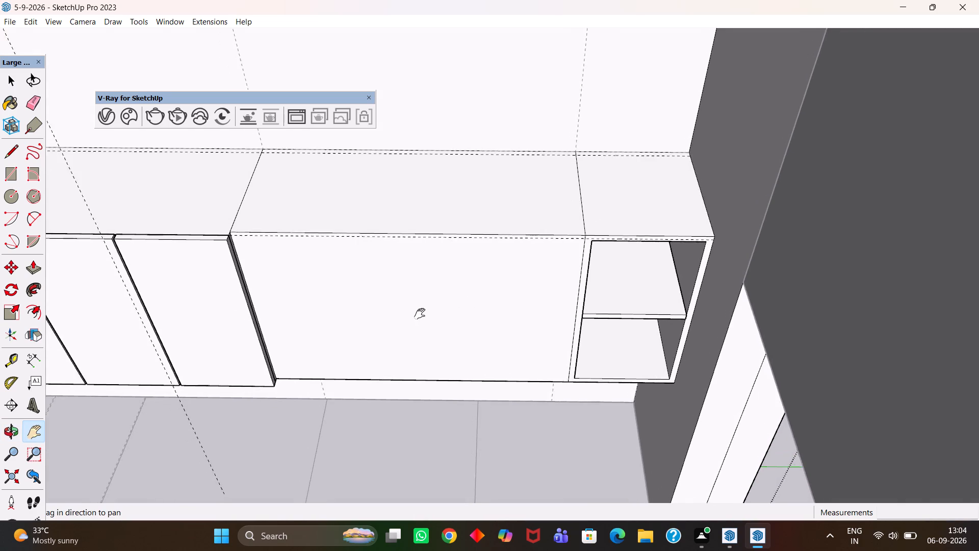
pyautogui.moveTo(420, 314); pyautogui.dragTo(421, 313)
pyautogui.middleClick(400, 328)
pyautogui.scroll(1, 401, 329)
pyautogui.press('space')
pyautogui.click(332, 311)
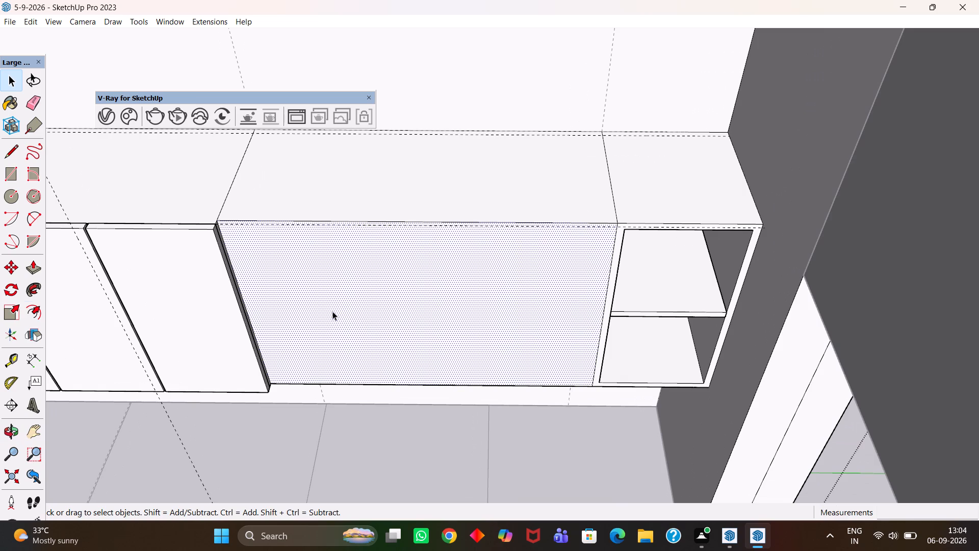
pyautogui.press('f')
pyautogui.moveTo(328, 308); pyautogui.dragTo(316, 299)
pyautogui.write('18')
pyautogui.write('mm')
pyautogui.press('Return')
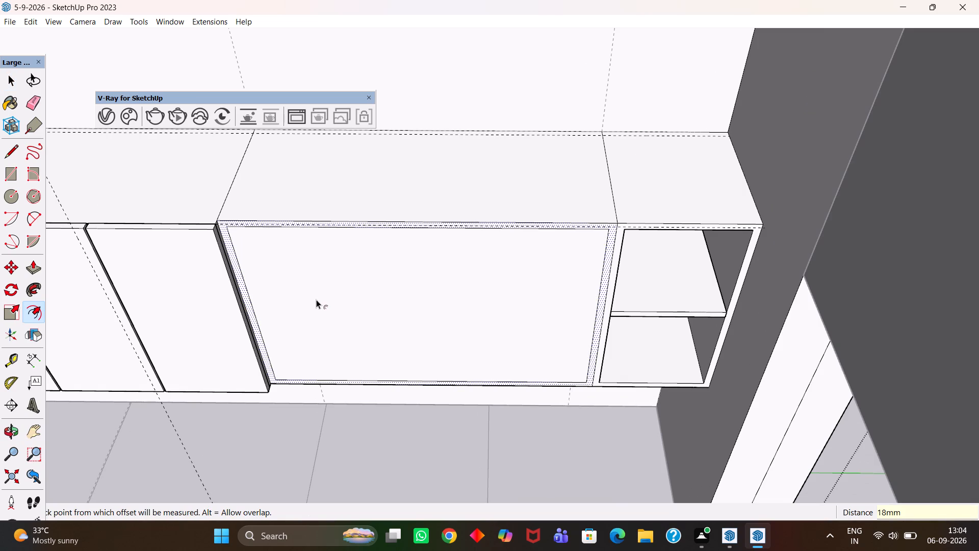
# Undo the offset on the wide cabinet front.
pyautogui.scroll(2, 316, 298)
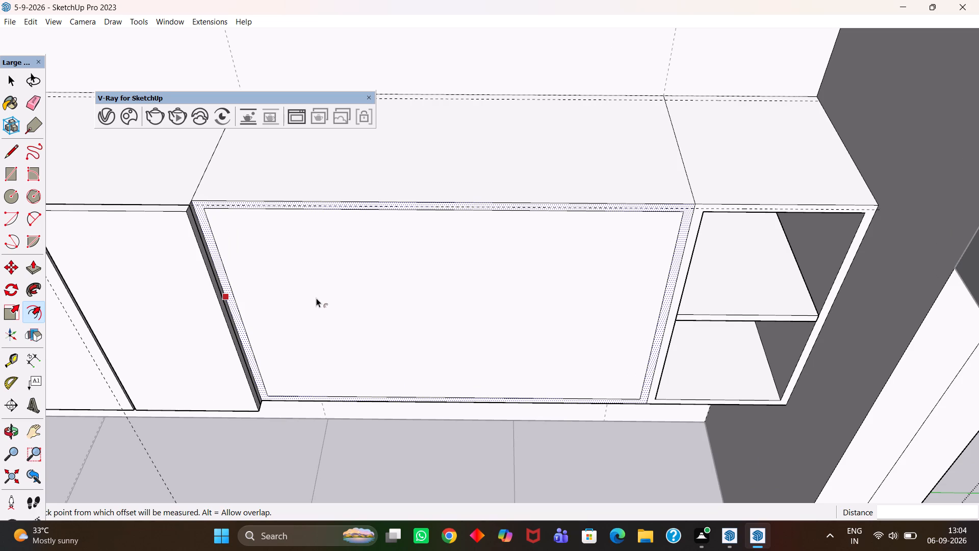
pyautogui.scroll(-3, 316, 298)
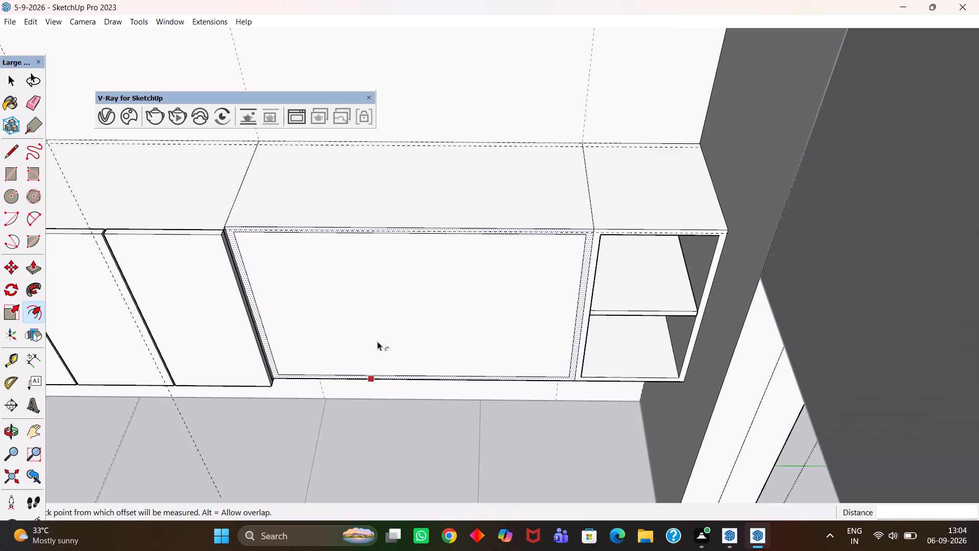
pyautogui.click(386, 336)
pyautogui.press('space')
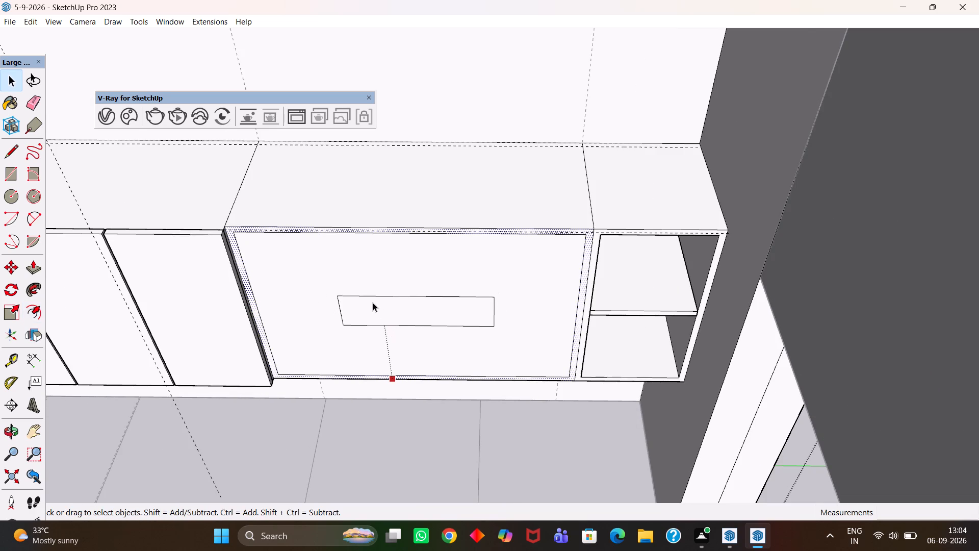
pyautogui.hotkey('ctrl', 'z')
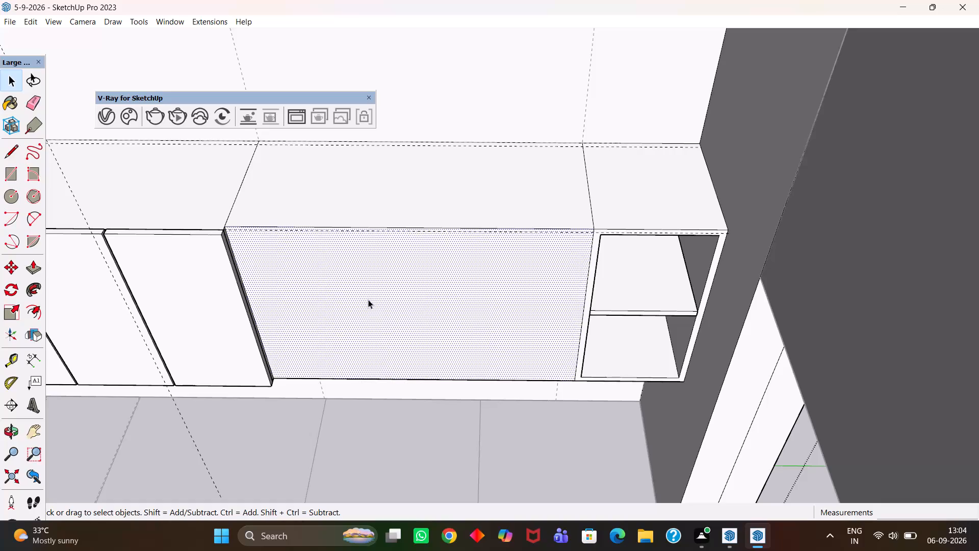
# Offset the outline of the wide cabinet front beside the niche inward by 18 mm.
pyautogui.press('space')
pyautogui.press('f')
pyautogui.moveTo(367, 299); pyautogui.dragTo(376, 315)
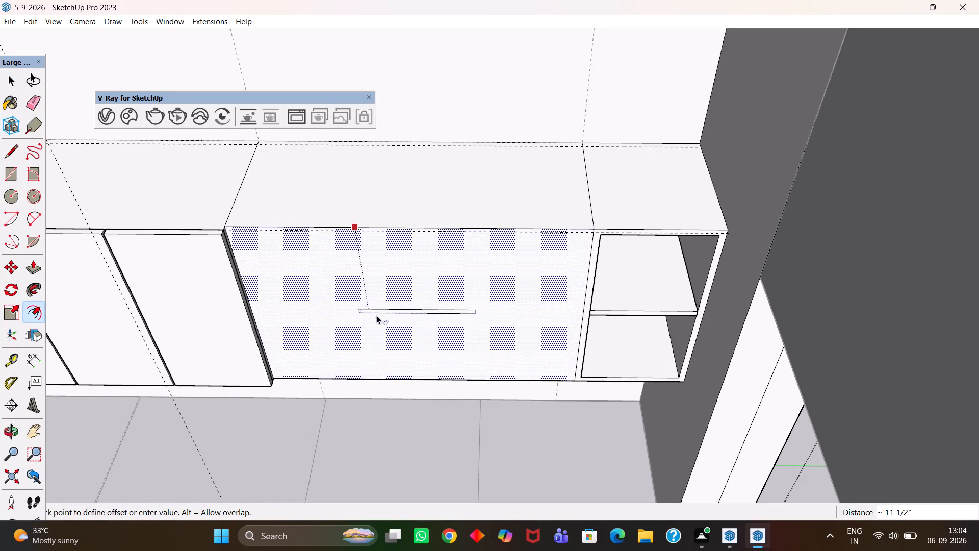
pyautogui.moveTo(376, 315); pyautogui.dragTo(344, 286)
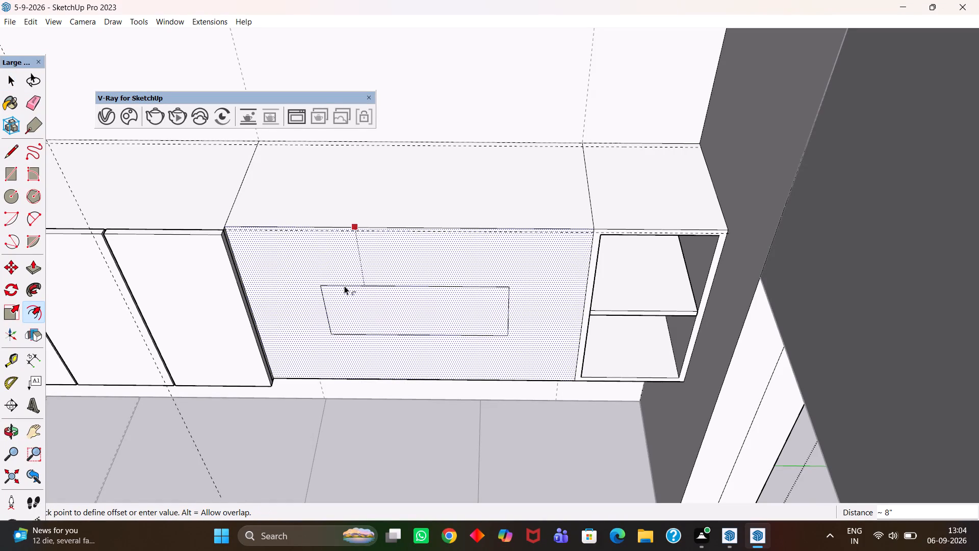
pyautogui.moveTo(344, 286); pyautogui.dragTo(342, 284)
pyautogui.write('18mm')
pyautogui.press('Return')
pyautogui.press('space')
# Push the wide cabinet's inner front face back about 1' 2" to hollow out the cabinet.
pyautogui.scroll(-4, 342, 284)
pyautogui.click(354, 294)
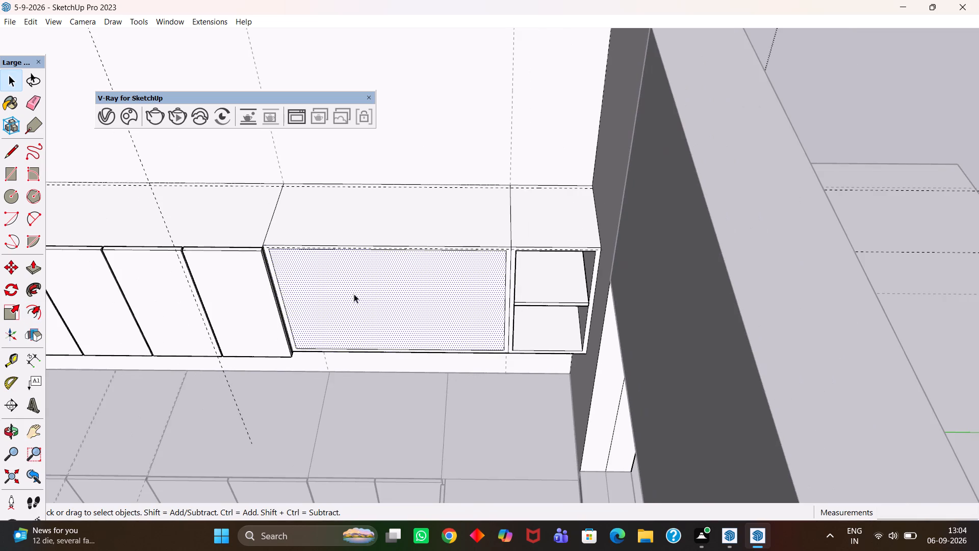
pyautogui.scroll(3, 355, 293)
pyautogui.press('p')
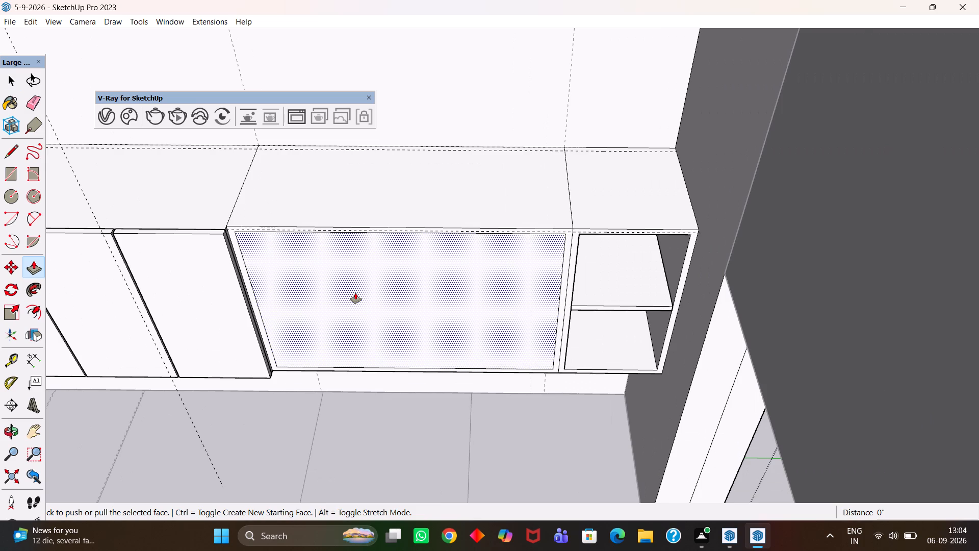
pyautogui.scroll(1, 355, 293)
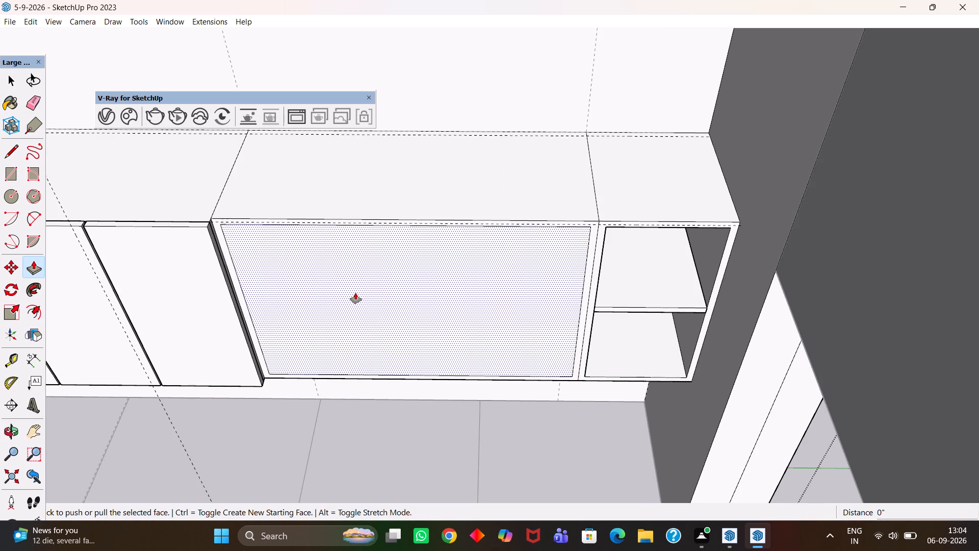
pyautogui.click(355, 293)
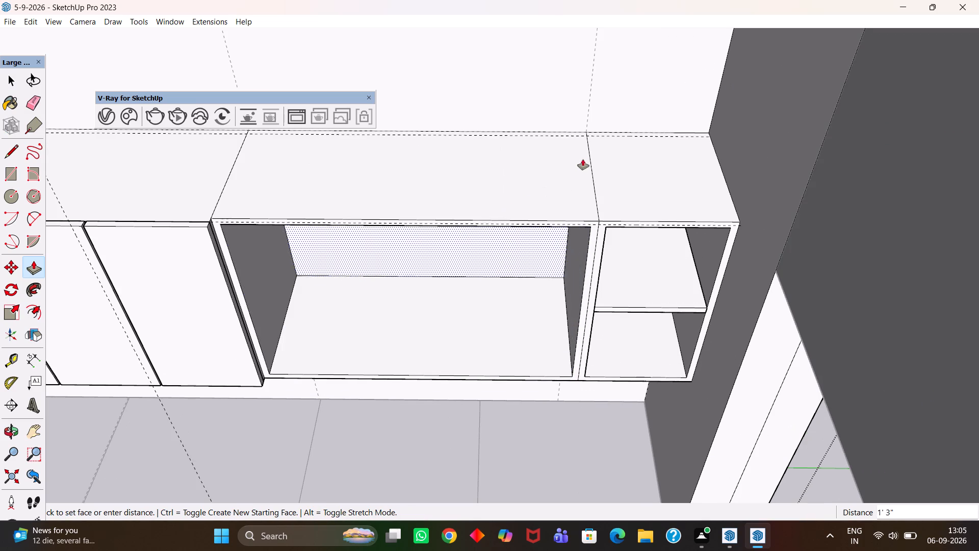
pyautogui.click(595, 137)
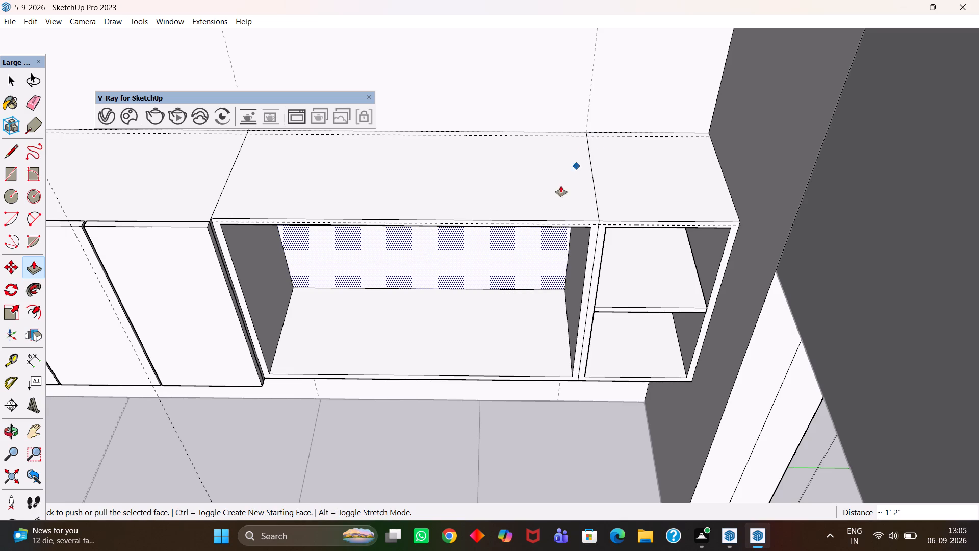
# Copy the hollowed cabinet's floor face about 1' 4 1/2" out in front of the cabinet.
pyautogui.scroll(-4, 466, 302)
pyautogui.middleClick(427, 323)
pyautogui.moveTo(433, 323); pyautogui.dragTo(446, 320, button='middle')
pyautogui.scroll(1, 442, 321)
pyautogui.press('h')
pyautogui.scroll(1, 446, 320)
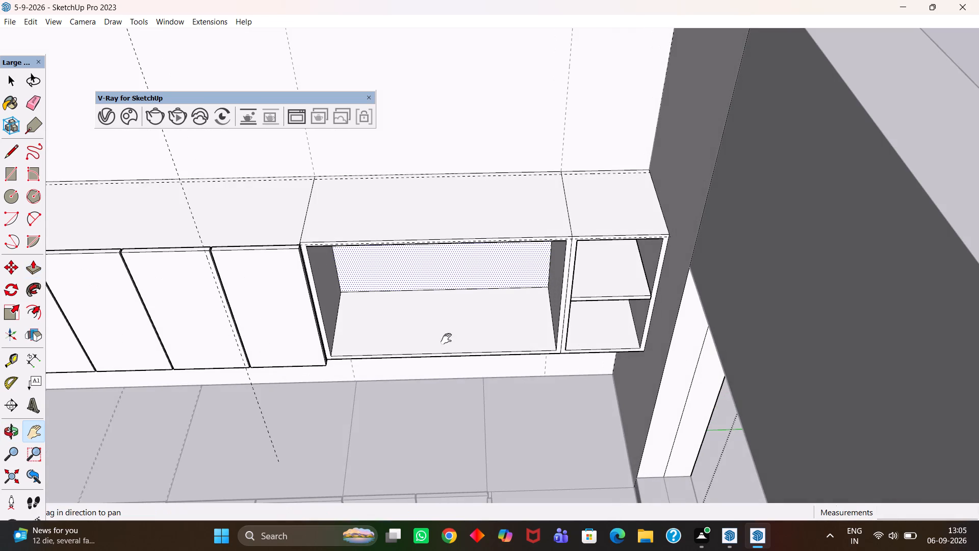
pyautogui.moveTo(447, 329); pyautogui.dragTo(457, 302)
pyautogui.moveTo(442, 303); pyautogui.dragTo(449, 330, button='middle')
pyautogui.scroll(2, 449, 330)
pyautogui.press('space')
pyautogui.click(495, 336)
pyautogui.scroll(-5, 494, 336)
pyautogui.press('m')
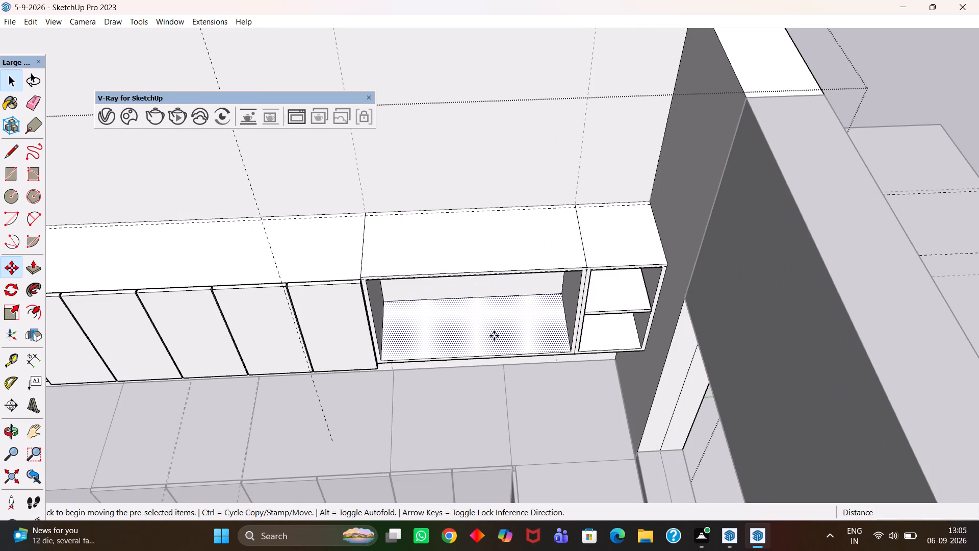
pyautogui.click(494, 336)
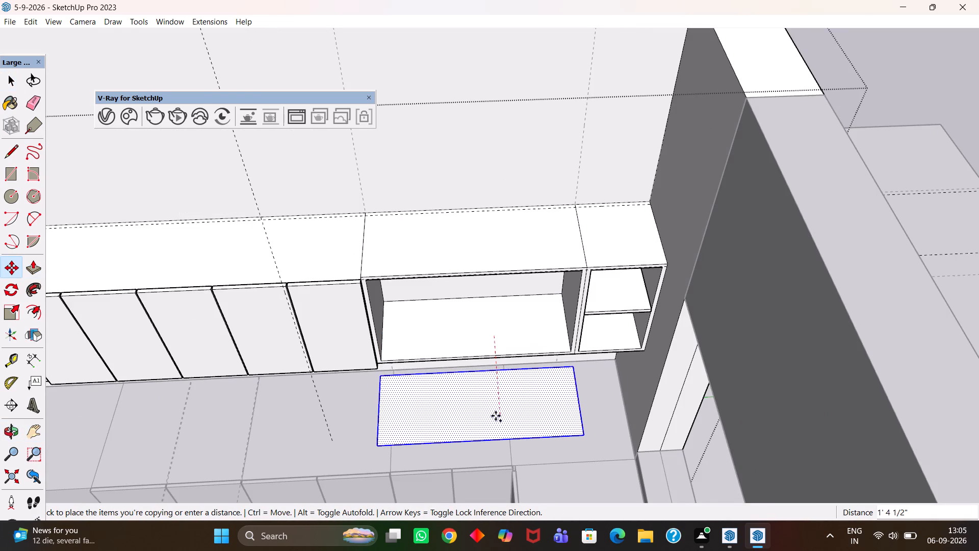
pyautogui.click(496, 416)
# Push/pull the copied floor face into an 18 mm thick shelf board.
pyautogui.press('p')
pyautogui.scroll(1, 497, 416)
pyautogui.click(497, 416)
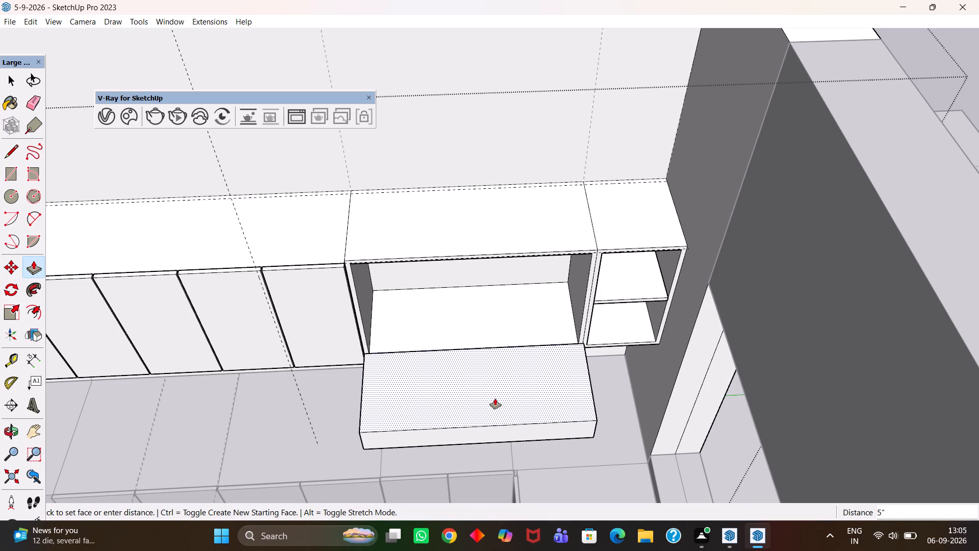
pyautogui.write('18mm')
pyautogui.press('Return')
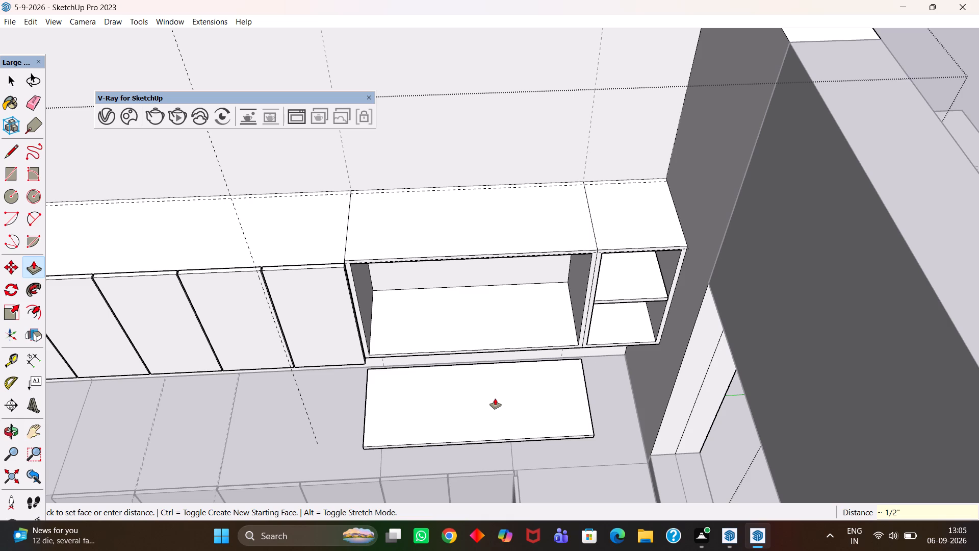
# Select the whole shelf board in front of the cabinet and make it a group.
pyautogui.press('space')
pyautogui.tripleClick(492, 416)
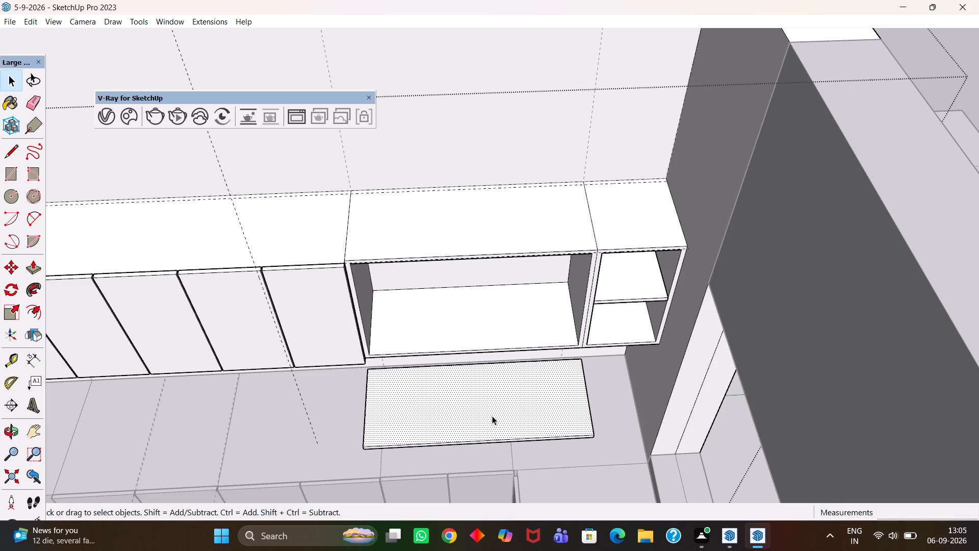
pyautogui.click(492, 416)
pyautogui.doubleClick(492, 416)
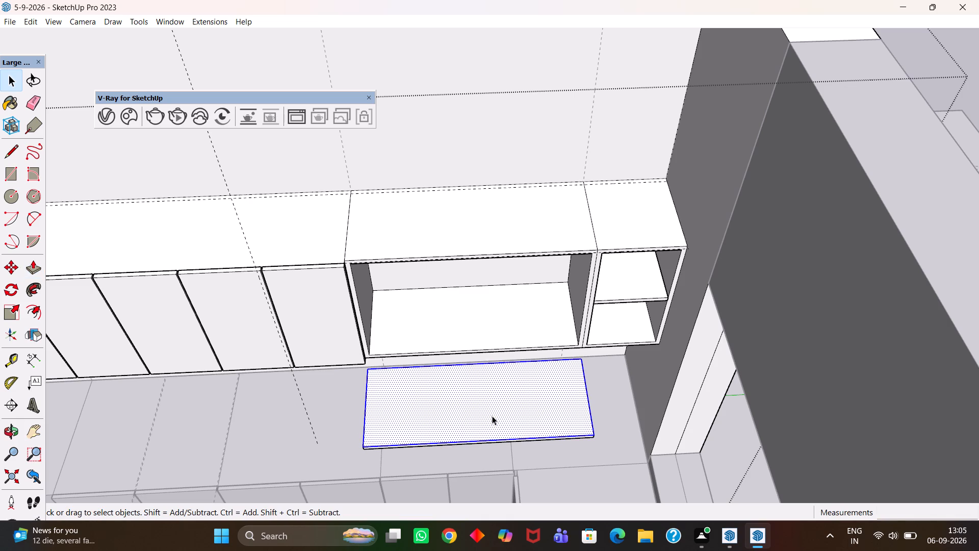
pyautogui.tripleClick(492, 416)
pyautogui.rightClick(492, 416)
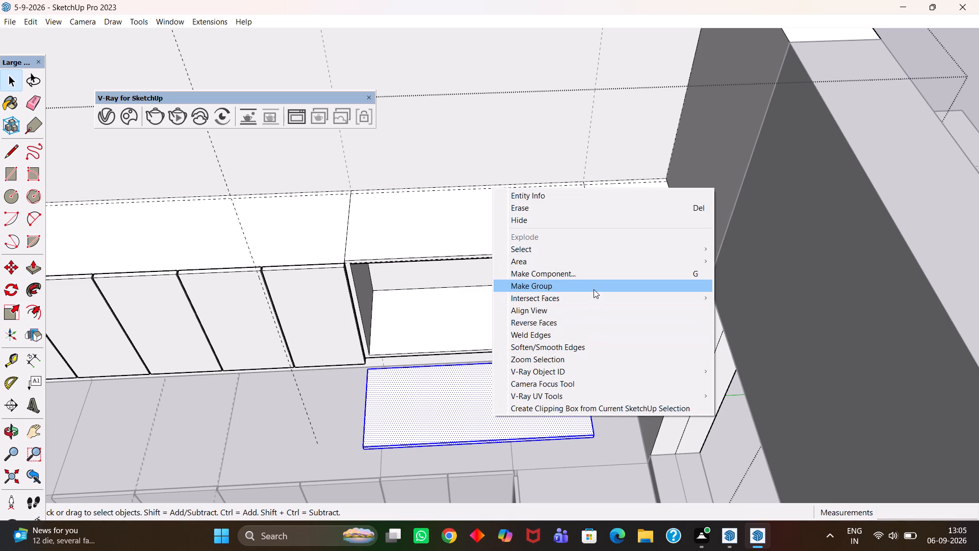
pyautogui.click(562, 285)
# Move the shelf board group by its front corner about 1' 5" back onto the hollowed cabinet's floor.
pyautogui.moveTo(447, 421); pyautogui.dragTo(515, 425, button='middle')
pyautogui.scroll(1, 509, 430)
pyautogui.press('m')
pyautogui.scroll(1, 511, 423)
pyautogui.click(430, 483)
pyautogui.scroll(2, 421, 364)
pyautogui.click(403, 367)
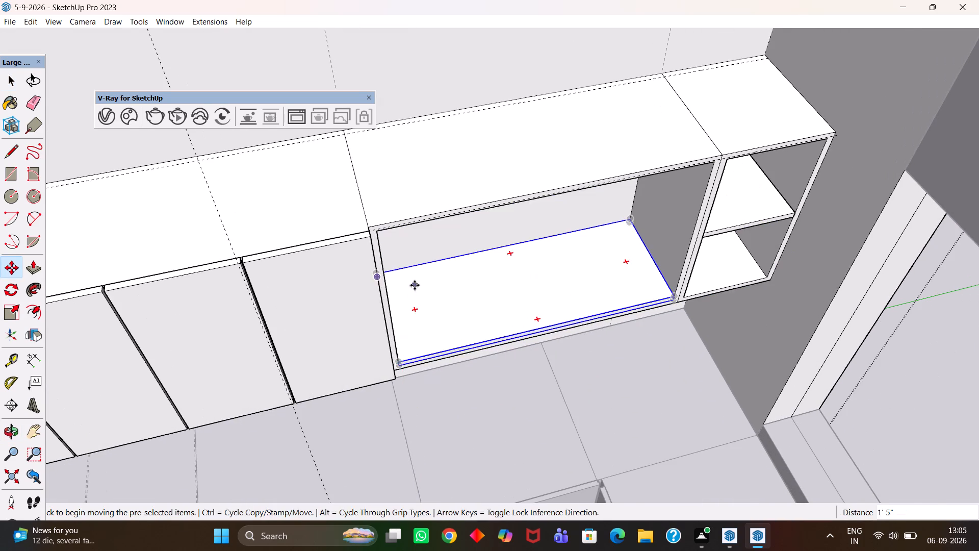
# Copy the shelf board about 1' 10 1/2" up to the cabinet's top and divide the distance by 2 for a middle shelf.
pyautogui.scroll(3, 415, 285)
pyautogui.moveTo(426, 297); pyautogui.dragTo(380, 318, button='middle')
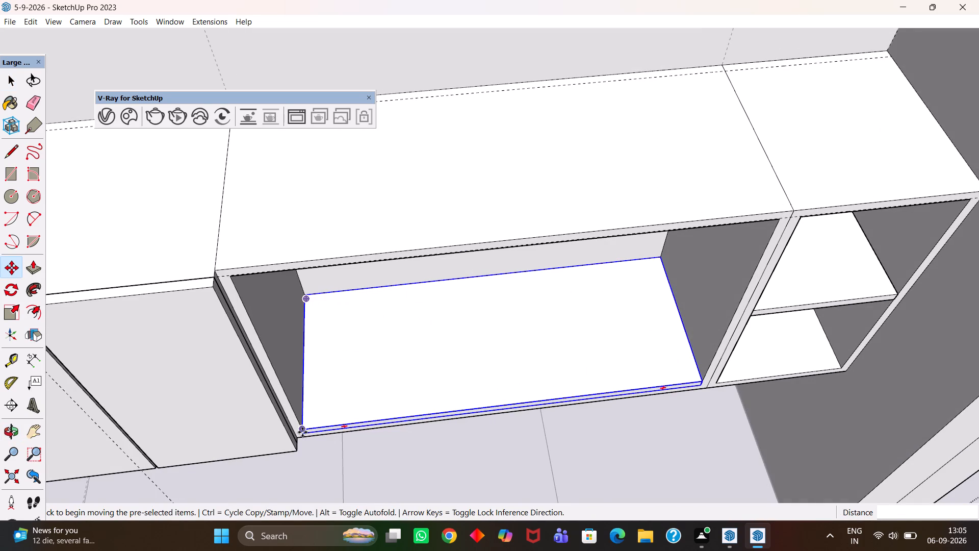
pyautogui.click(302, 432)
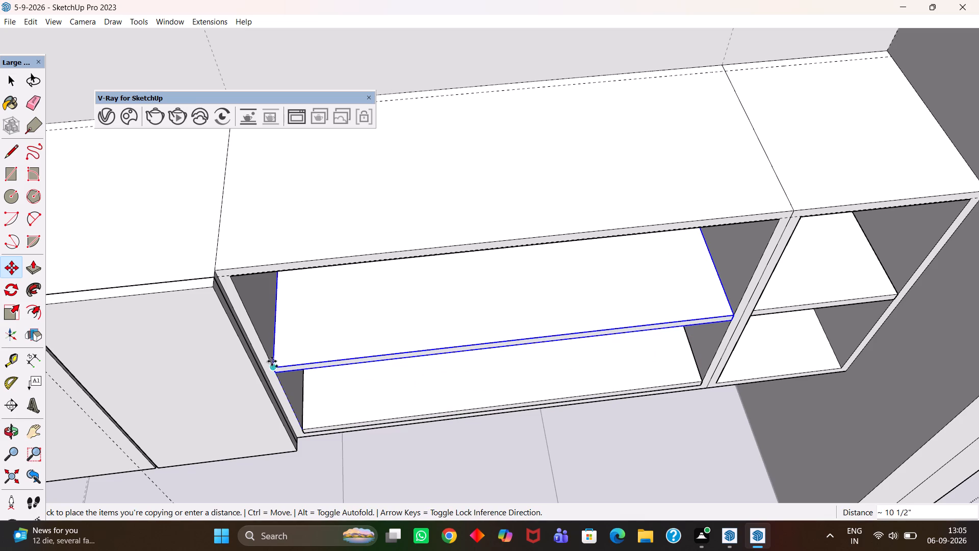
pyautogui.click(229, 270)
pyautogui.write('/2')
pyautogui.press('Return')
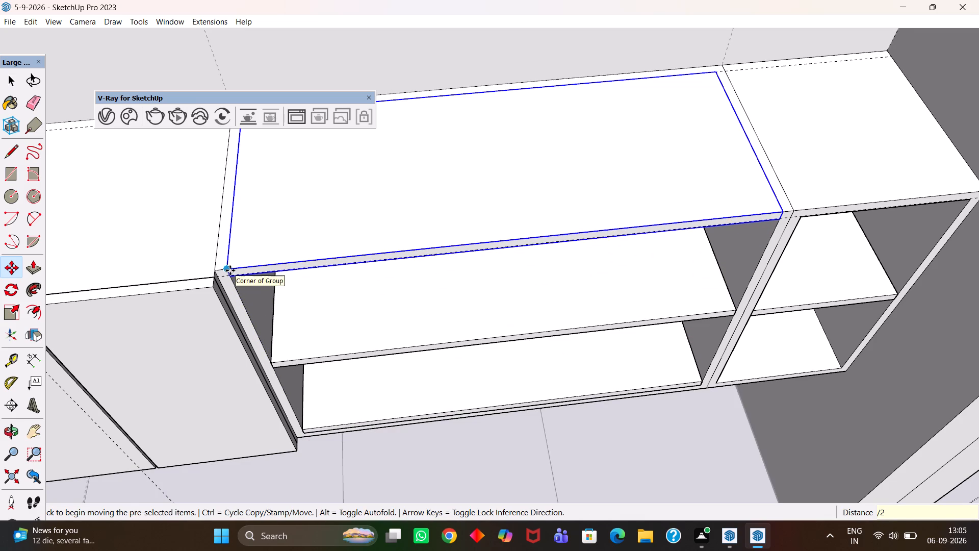
# Delete the shelf board copy at the top of the wide hollowed wall cabinet.
pyautogui.press('Delete')
pyautogui.click(235, 265)
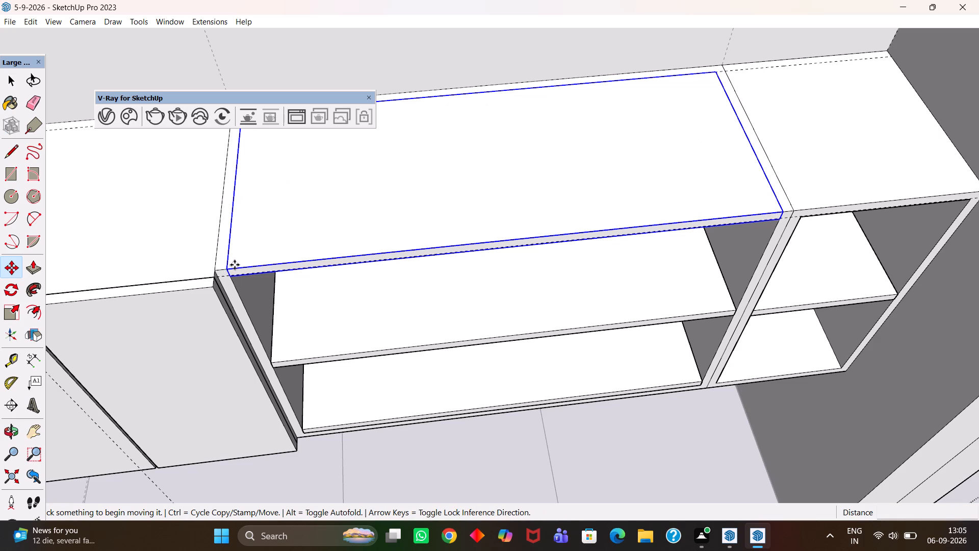
pyautogui.press('Delete')
pyautogui.click(234, 266)
pyautogui.press('Delete')
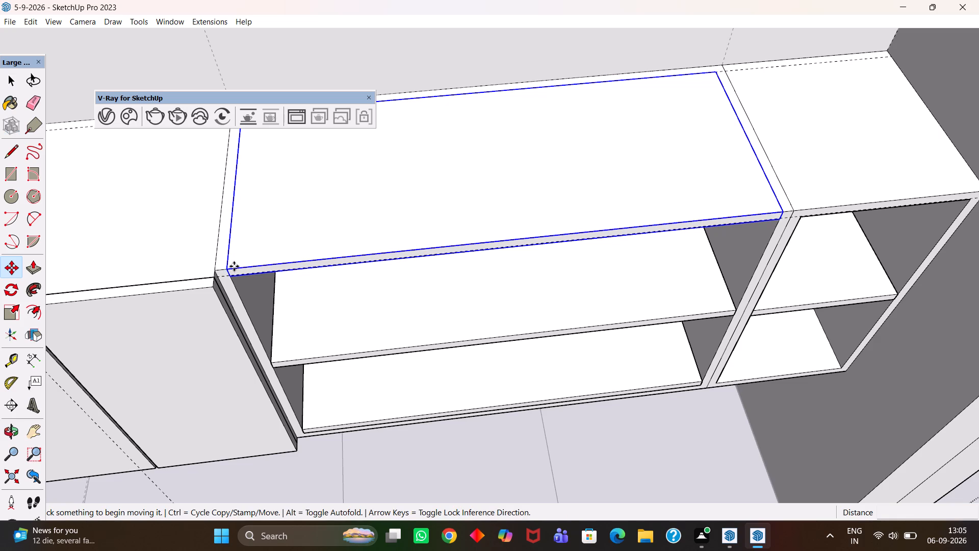
pyautogui.press('space')
pyautogui.click(234, 266)
pyautogui.press('Delete')
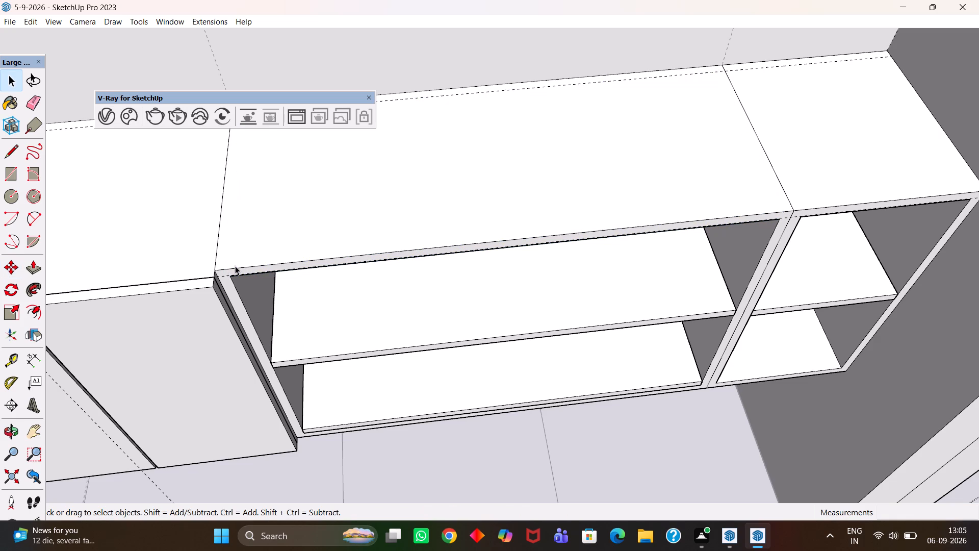
# Delete the shelf board lying on the floor of the wide hollowed wall cabinet.
pyautogui.press('h')
pyautogui.moveTo(332, 395); pyautogui.dragTo(339, 353)
pyautogui.scroll(3, 344, 370)
pyautogui.click(346, 362)
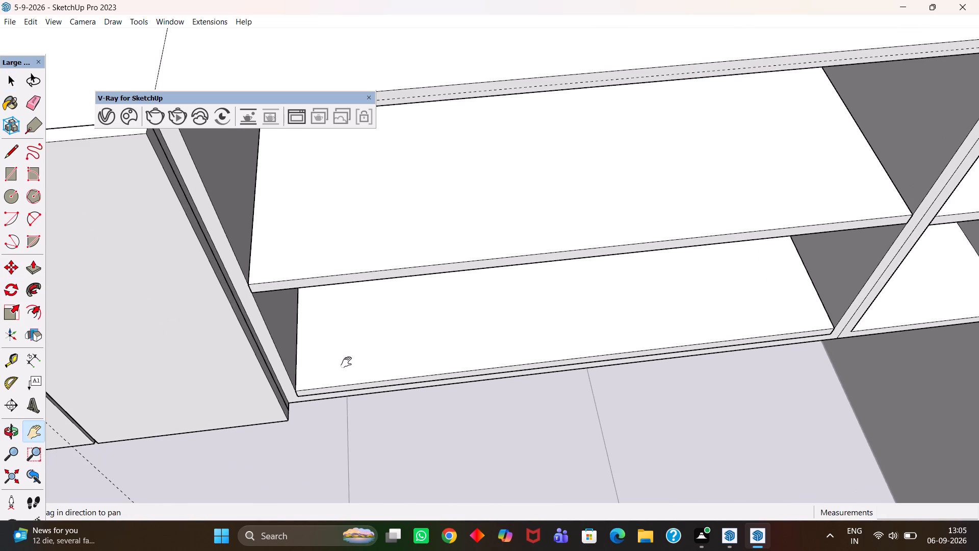
pyautogui.press('space')
pyautogui.click(352, 366)
pyautogui.press('Delete')
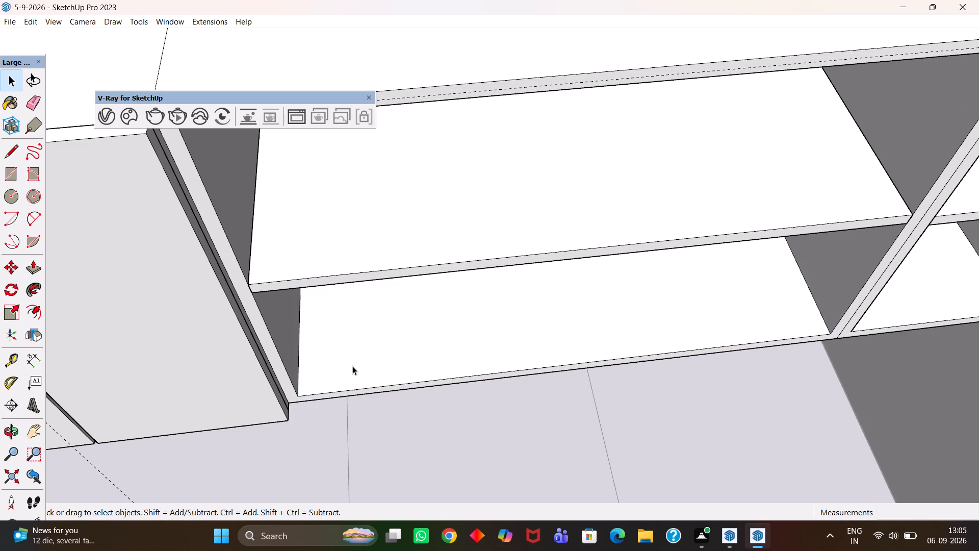
# Examine the two open wall cabinets and their middle shelves from several angles.
pyautogui.press('h')
pyautogui.scroll(-3, 356, 365)
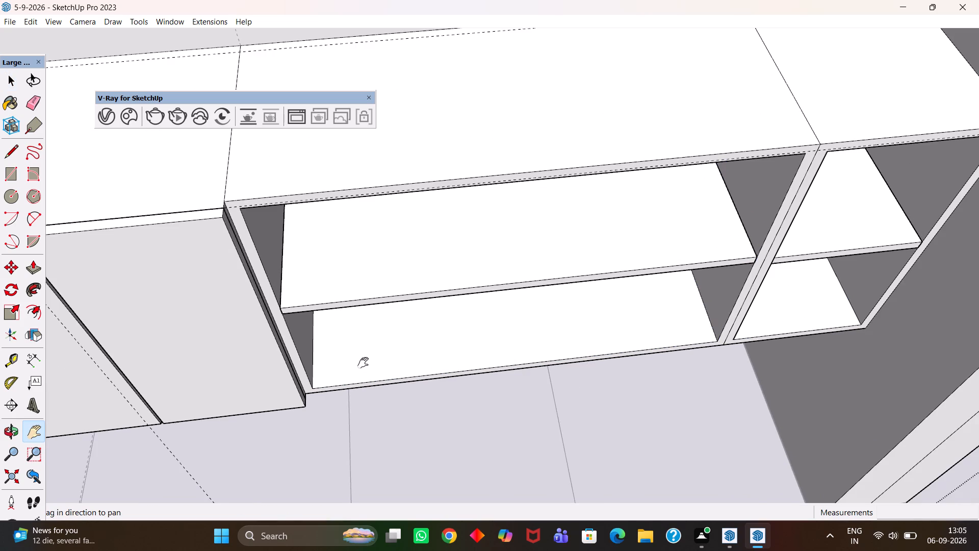
pyautogui.scroll(-5, 363, 363)
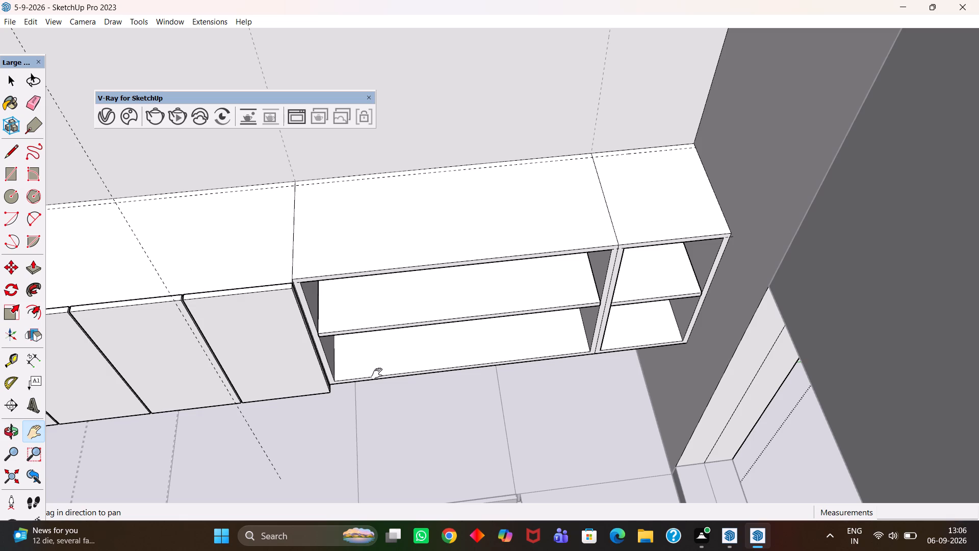
pyautogui.press('h')
pyautogui.scroll(5, 375, 375)
pyautogui.press('h')
pyautogui.scroll(10, 374, 375)
pyautogui.scroll(-11, 337, 371)
pyautogui.moveTo(436, 386); pyautogui.dragTo(401, 352, button='middle')
pyautogui.scroll(1, 436, 386)
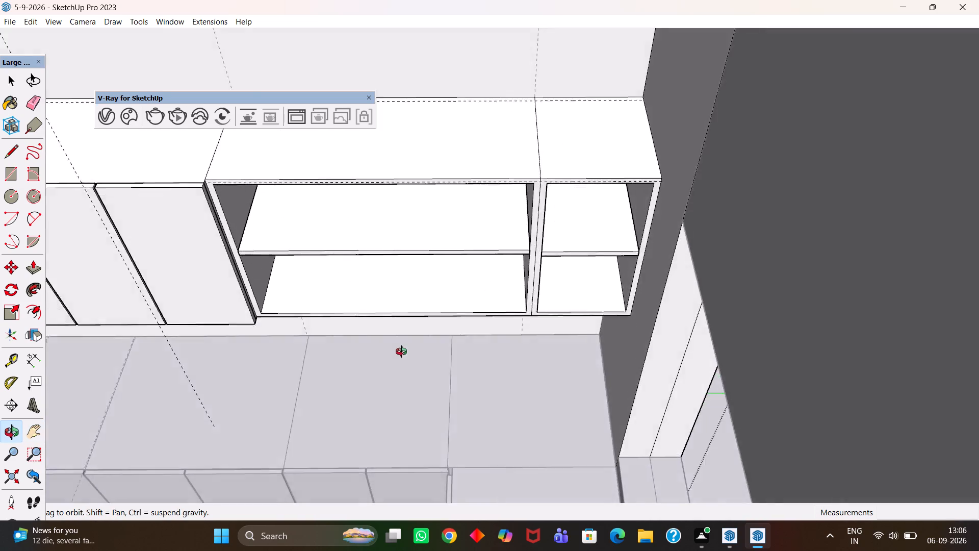
pyautogui.moveTo(401, 352); pyautogui.dragTo(446, 392, button='middle')
pyautogui.scroll(1, 443, 358)
pyautogui.scroll(-4, 446, 395)
pyautogui.moveTo(439, 380); pyautogui.dragTo(414, 388, button='middle')
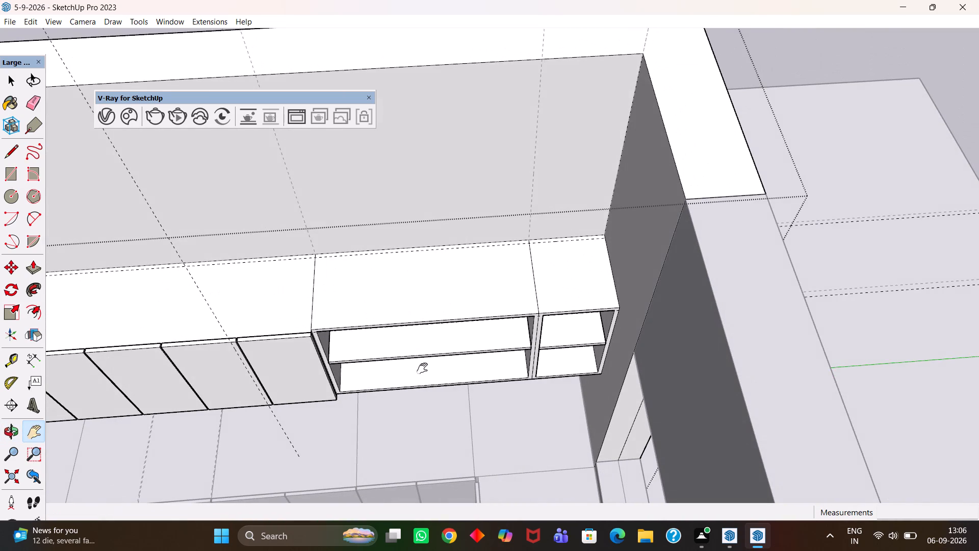
pyautogui.scroll(4, 397, 373)
pyautogui.scroll(-3, 397, 373)
pyautogui.moveTo(397, 373); pyautogui.dragTo(433, 385)
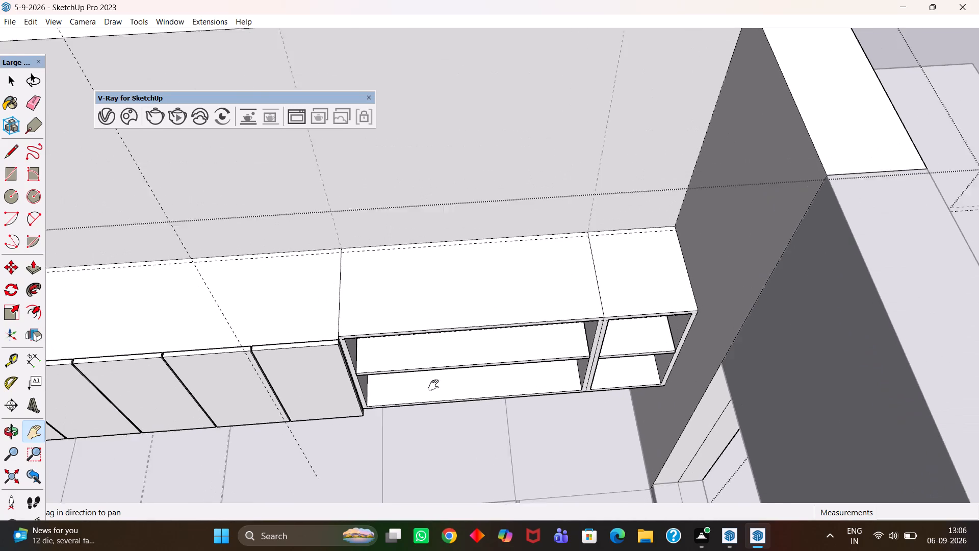
pyautogui.moveTo(433, 385); pyautogui.dragTo(442, 390)
pyautogui.scroll(6, 445, 392)
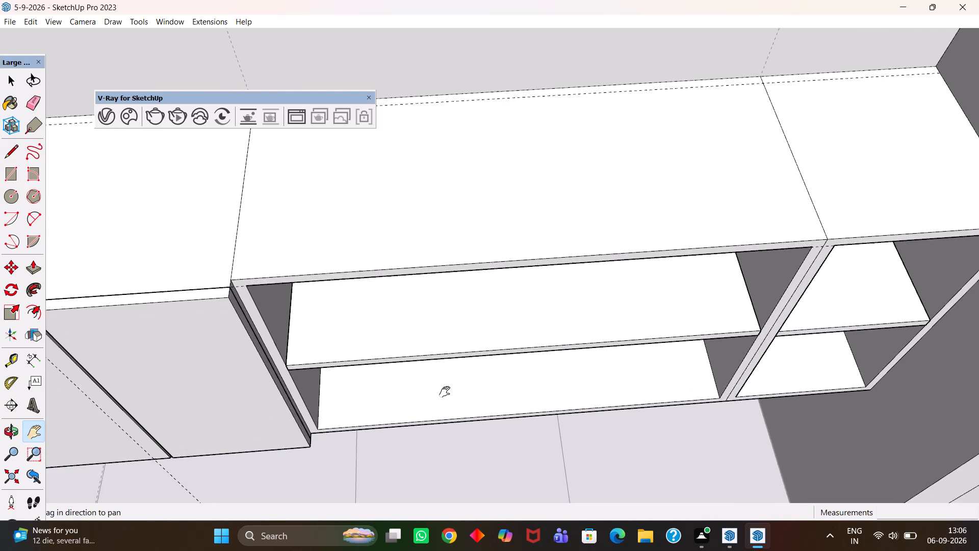
pyautogui.scroll(4, 445, 392)
pyautogui.press('h')
pyautogui.scroll(-5, 445, 392)
pyautogui.moveTo(452, 407); pyautogui.dragTo(436, 388, button='middle')
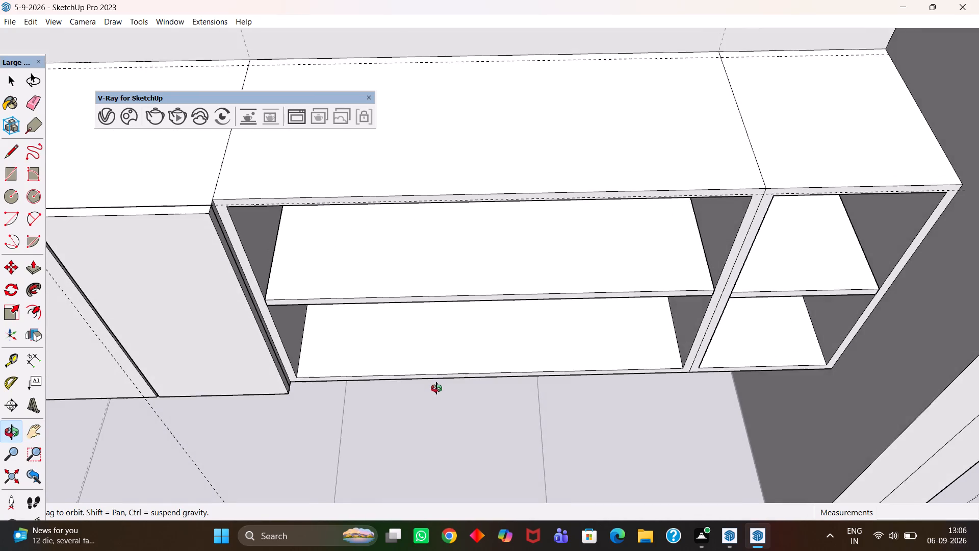
pyautogui.moveTo(436, 388); pyautogui.dragTo(442, 391, button='middle')
pyautogui.scroll(2, 441, 390)
pyautogui.press('h')
pyautogui.scroll(-3, 442, 391)
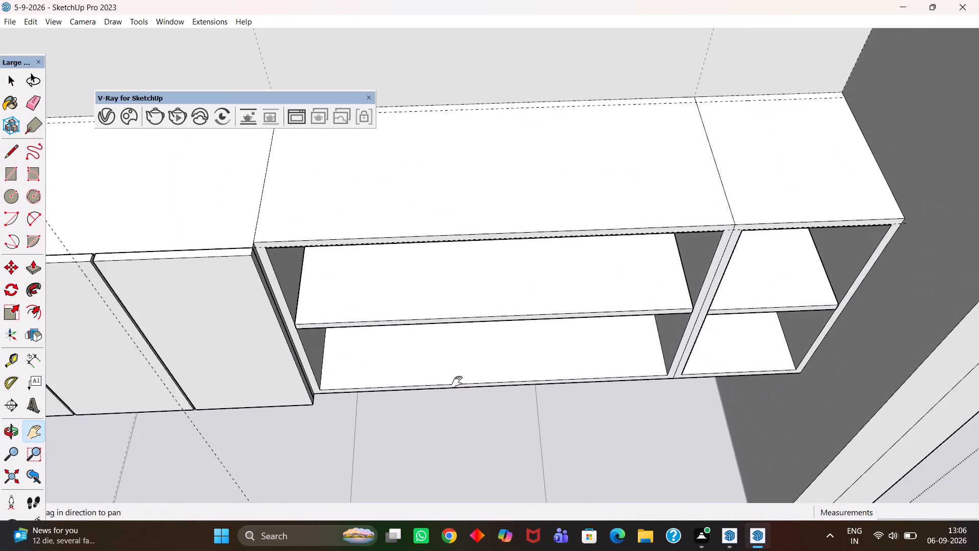
pyautogui.moveTo(444, 385); pyautogui.dragTo(431, 394)
pyautogui.middleClick(421, 398)
pyautogui.scroll(1, 425, 396)
# Copy the wide cabinet's middle shelf by its front corner about 3' 1" to free space below the cabinet.
pyautogui.press('space')
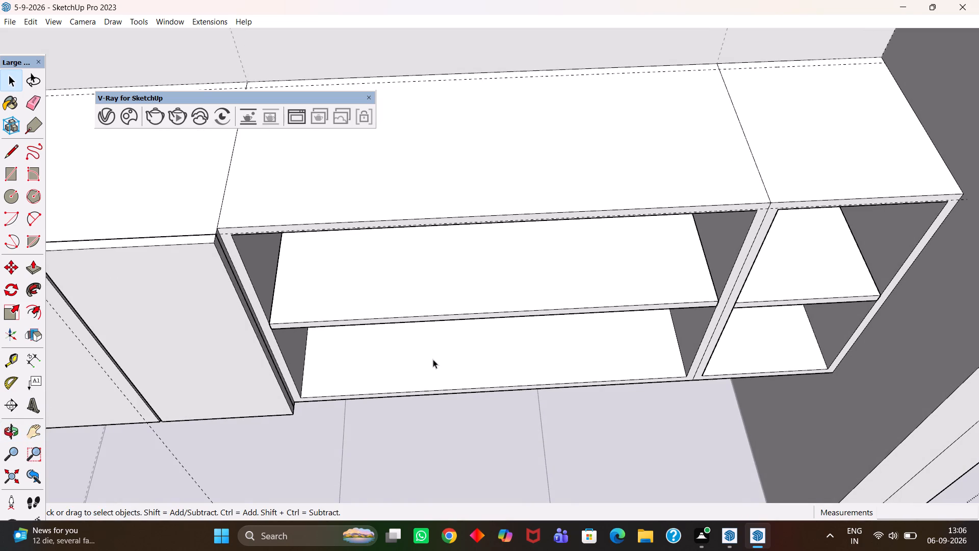
pyautogui.click(399, 300)
pyautogui.scroll(-5, 399, 300)
pyautogui.press('m')
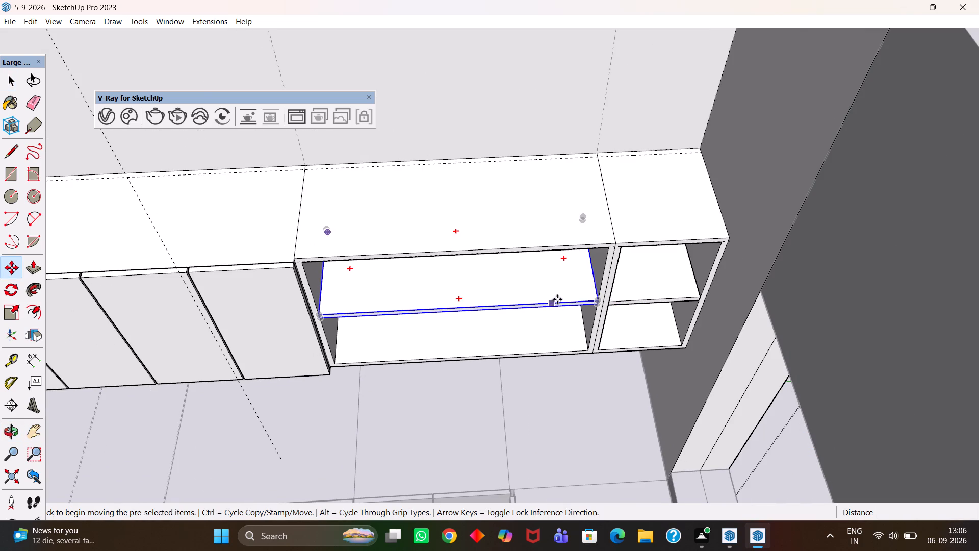
pyautogui.click(593, 298)
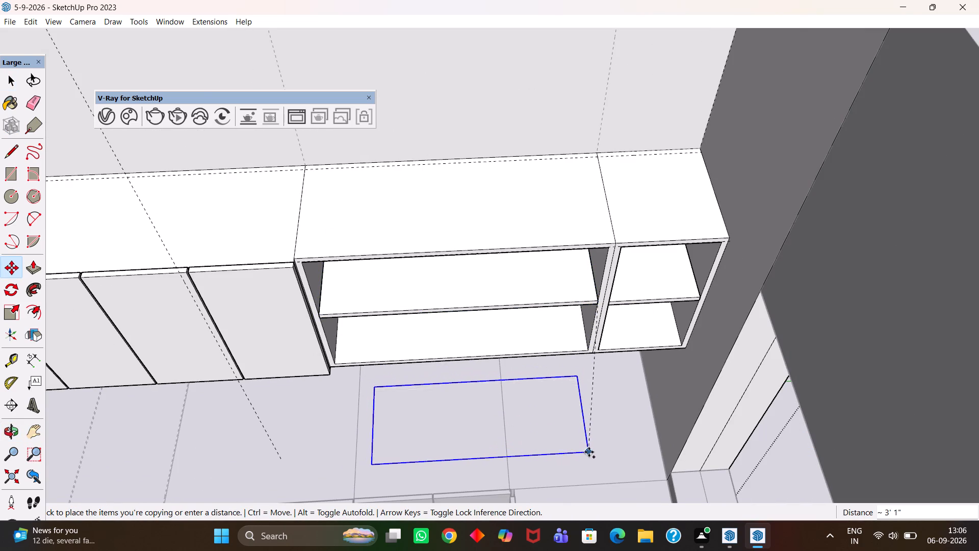
pyautogui.click(590, 453)
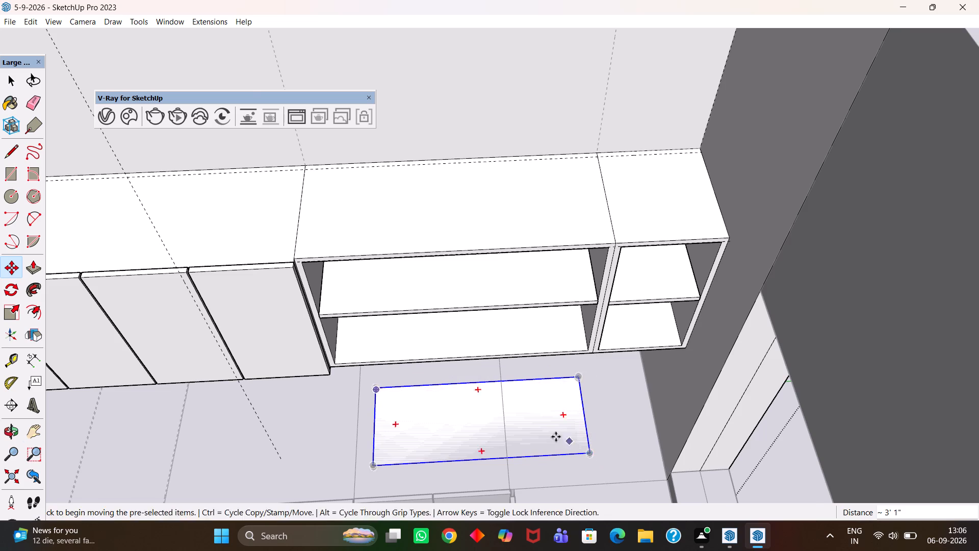
# Rotate the copied board 90° about its front corner around the green axis so it stands upright.
pyautogui.press('h')
pyautogui.scroll(3, 539, 432)
pyautogui.moveTo(417, 407); pyautogui.dragTo(480, 390, button='middle')
pyautogui.scroll(3, 480, 390)
pyautogui.moveTo(485, 412); pyautogui.dragTo(493, 294)
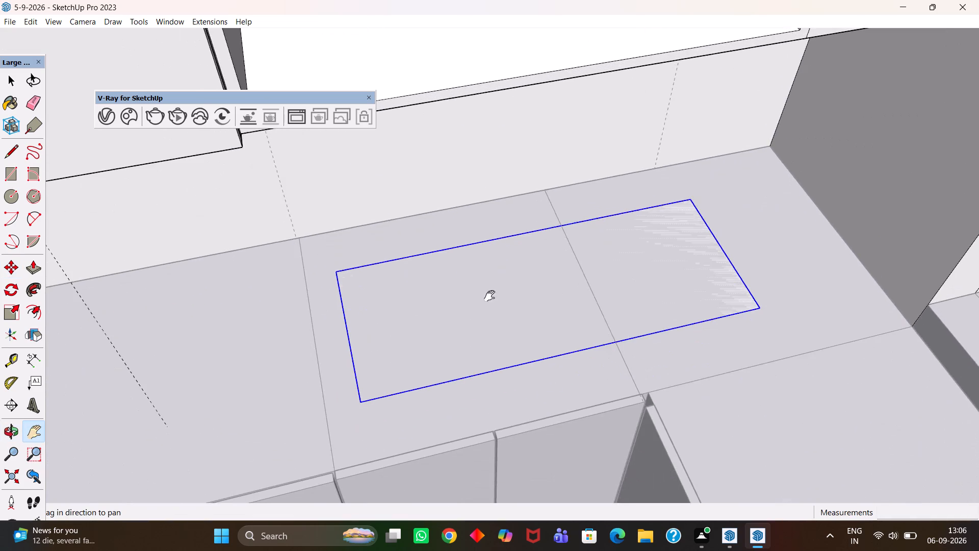
pyautogui.scroll(3, 330, 388)
pyautogui.moveTo(338, 393); pyautogui.dragTo(405, 387, button='middle')
pyautogui.scroll(2, 390, 401)
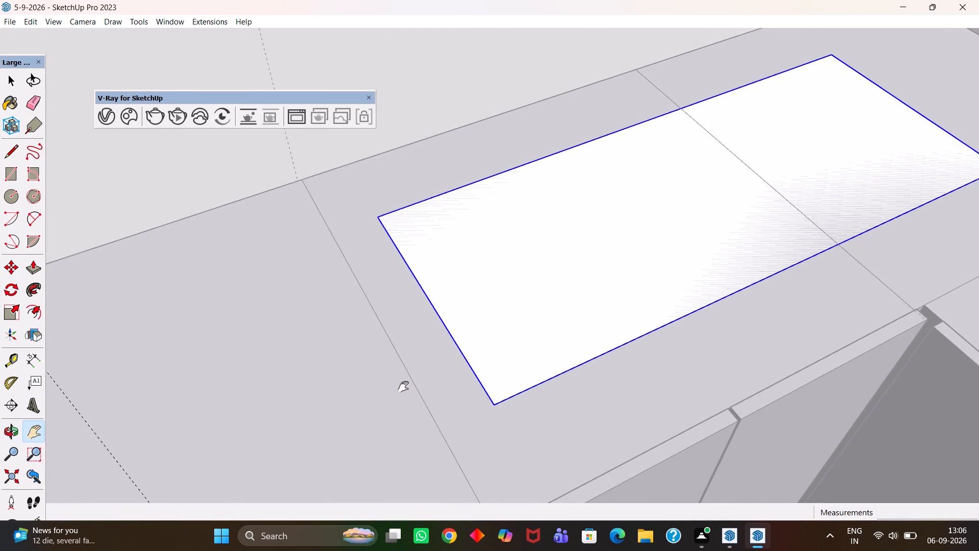
pyautogui.click(12, 293)
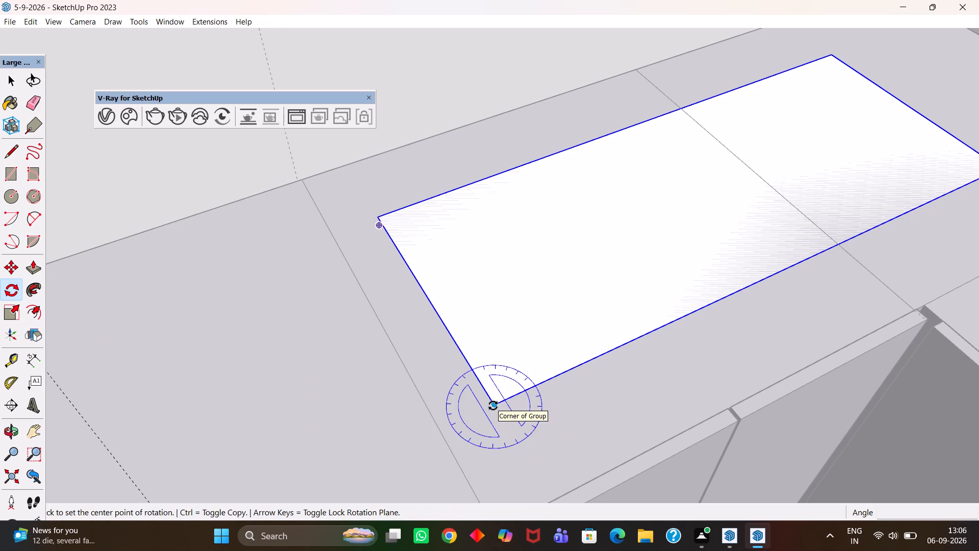
pyautogui.press('Up')
pyautogui.press('Right')
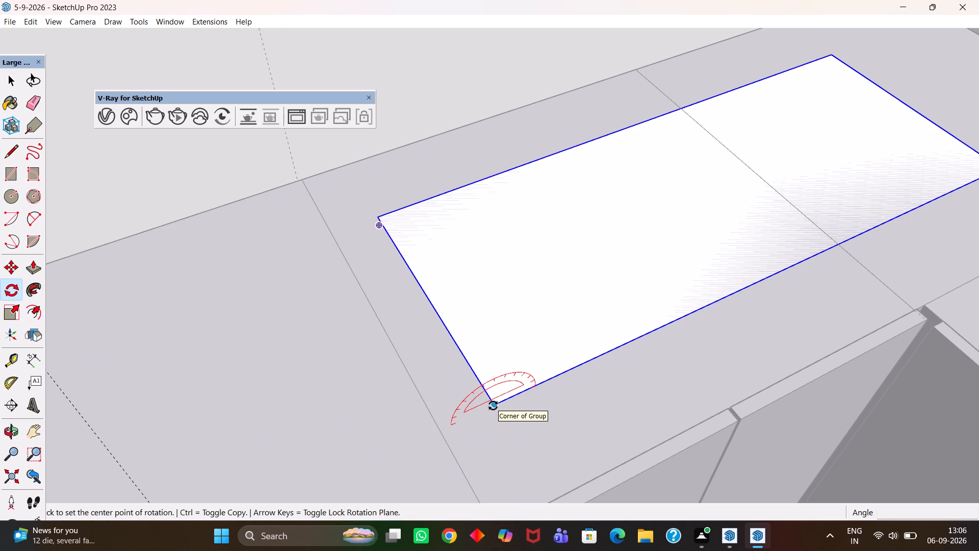
pyautogui.press('Down')
pyautogui.press('Left')
pyautogui.click(493, 406)
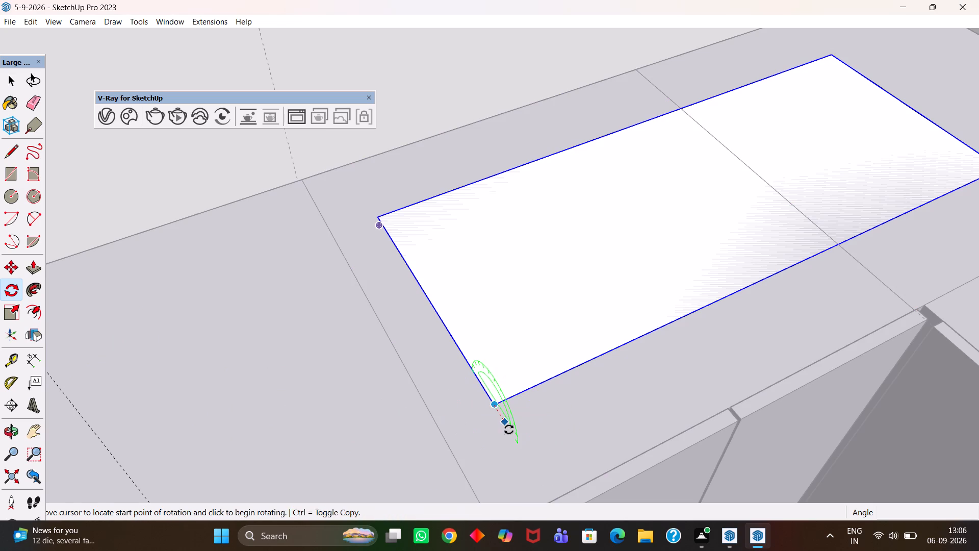
pyautogui.click(509, 430)
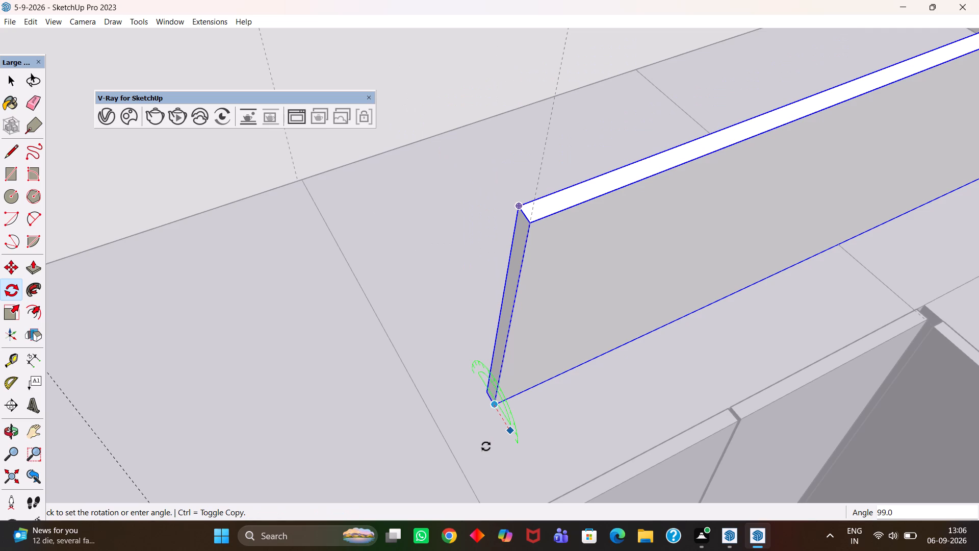
pyautogui.write('90')
pyautogui.press('Return')
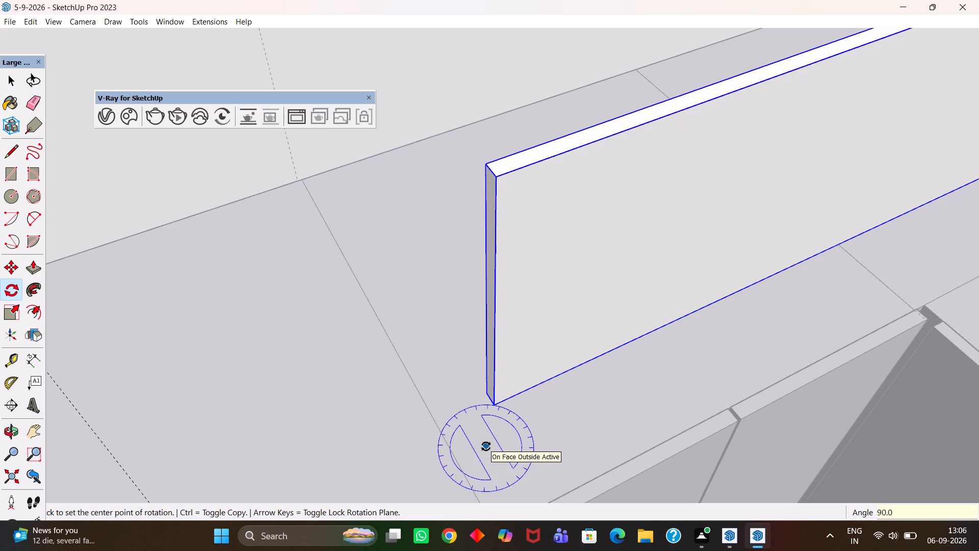
# Move the upright panel by its upper corner about 2' 10 1/2" onto the wide wall cabinet's top front corner.
pyautogui.press('h')
pyautogui.scroll(-5, 480, 414)
pyautogui.moveTo(547, 341); pyautogui.dragTo(495, 398, button='middle')
pyautogui.scroll(1, 437, 392)
pyautogui.scroll(-2, 495, 398)
pyautogui.press('m')
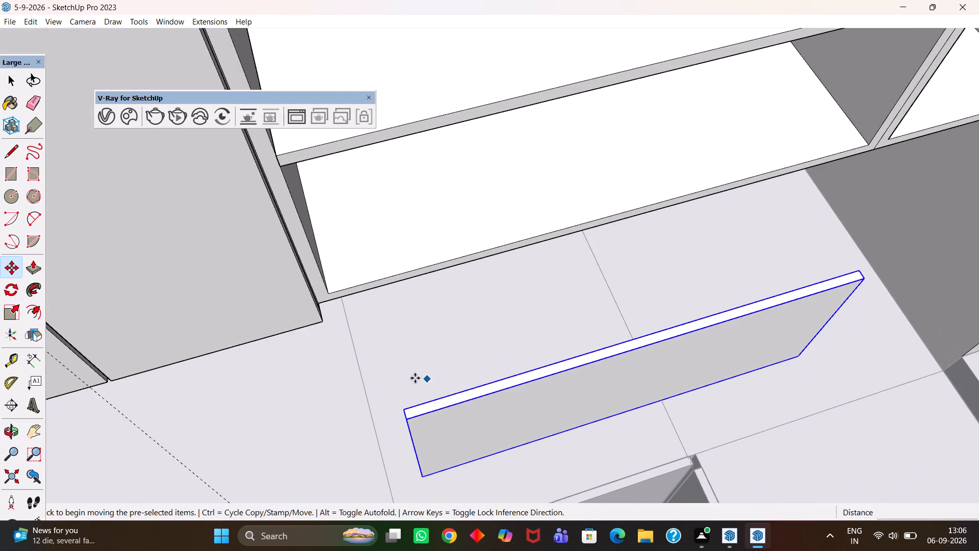
pyautogui.click(401, 408)
pyautogui.scroll(-7, 389, 367)
pyautogui.press('h')
pyautogui.moveTo(363, 299); pyautogui.dragTo(399, 348)
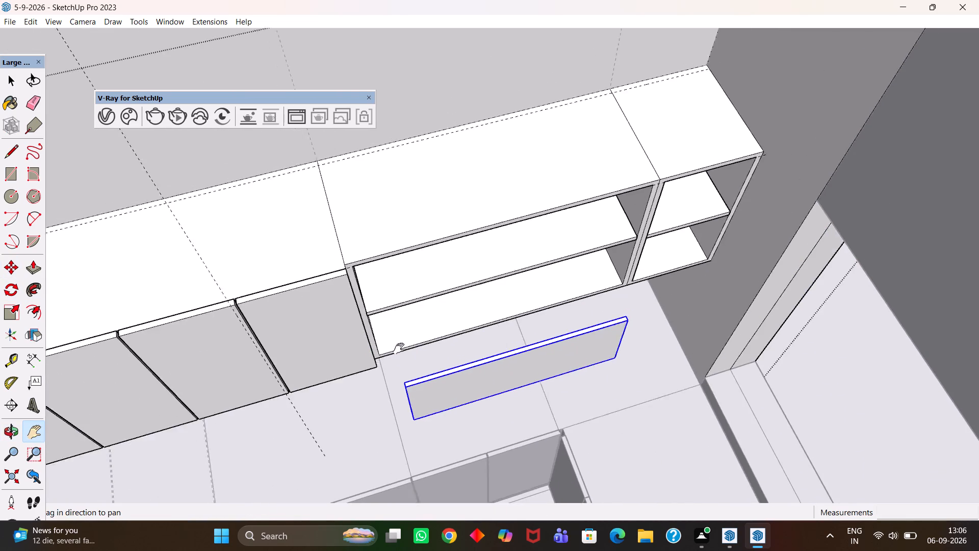
pyautogui.moveTo(399, 348); pyautogui.dragTo(408, 359)
pyautogui.press('Escape')
pyautogui.scroll(3, 384, 317)
pyautogui.click(388, 320)
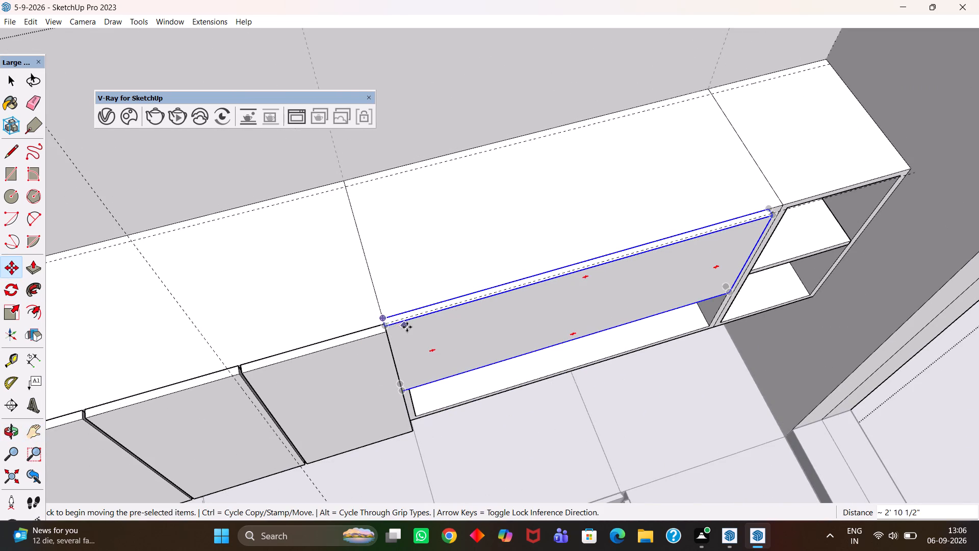
# Open the front panel's group and push/pull its end face about 1 1/2" out to the edge of the adjoining cabinet.
pyautogui.scroll(9, 407, 327)
pyautogui.press('h')
pyautogui.moveTo(497, 337); pyautogui.dragTo(382, 339, button='middle')
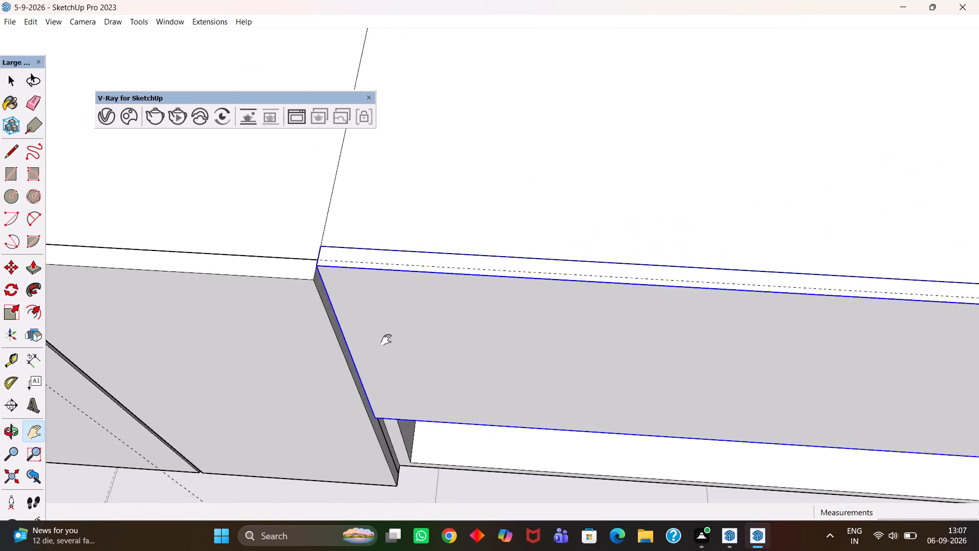
pyautogui.scroll(-6, 387, 340)
pyautogui.moveTo(587, 362); pyautogui.dragTo(424, 324)
pyautogui.moveTo(696, 347); pyautogui.dragTo(481, 309, button='middle')
pyautogui.scroll(-3, 481, 309)
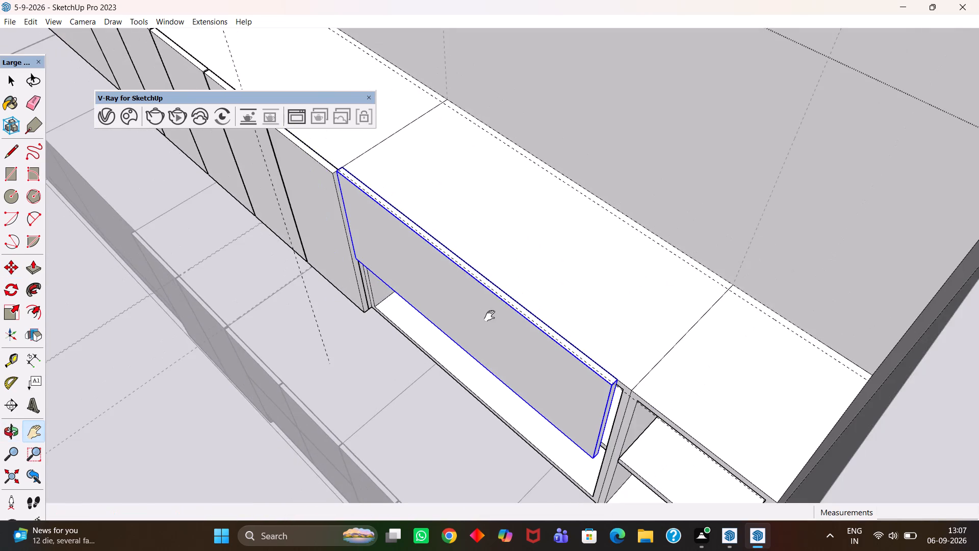
pyautogui.moveTo(603, 369); pyautogui.dragTo(709, 319, button='middle')
pyautogui.scroll(5, 643, 350)
pyautogui.moveTo(653, 376); pyautogui.dragTo(546, 334)
pyautogui.moveTo(538, 321); pyautogui.dragTo(531, 334, button='middle')
pyautogui.scroll(2, 531, 334)
pyautogui.press('space')
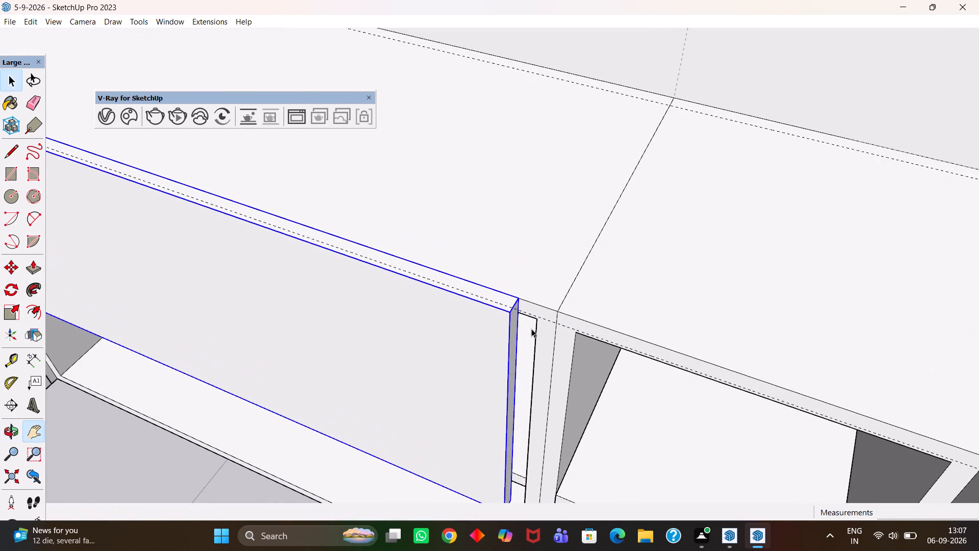
pyautogui.doubleClick(512, 315)
pyautogui.click(516, 322)
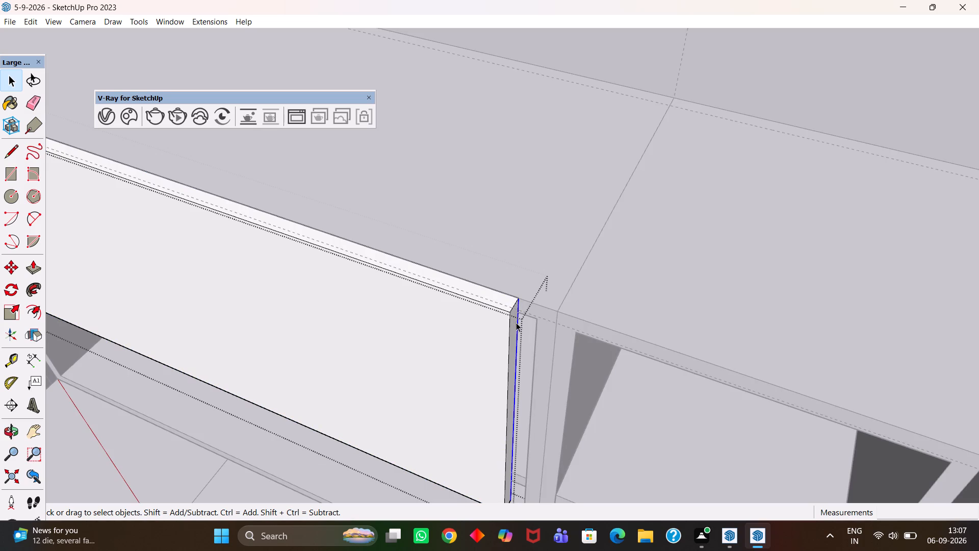
pyautogui.click(514, 321)
pyautogui.press('p')
pyautogui.click(514, 321)
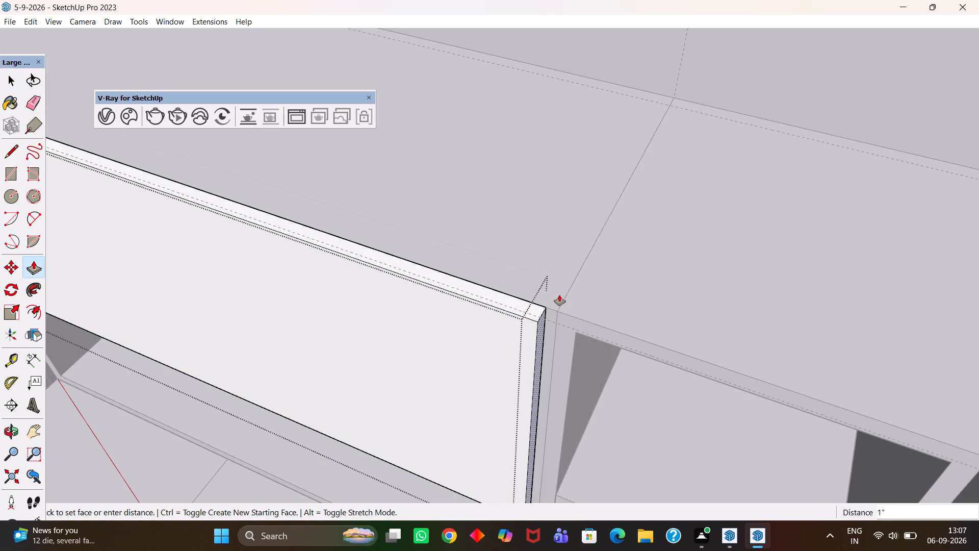
pyautogui.click(568, 287)
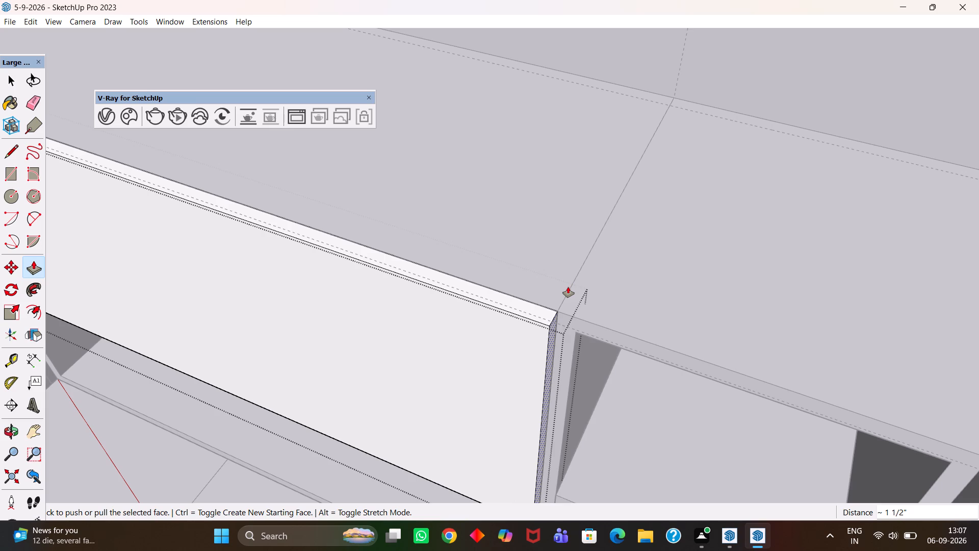
# Push/pull the open front panel's bottom face down to the bottom edge of the adjoining cabinet door.
pyautogui.press('h')
pyautogui.scroll(-6, 483, 313)
pyautogui.scroll(1, 381, 325)
pyautogui.moveTo(375, 328); pyautogui.dragTo(467, 328, button='middle')
pyautogui.scroll(-4, 467, 328)
pyautogui.moveTo(355, 325); pyautogui.dragTo(711, 308)
pyautogui.scroll(-4, 547, 310)
pyautogui.scroll(9, 463, 339)
pyautogui.moveTo(463, 339); pyautogui.dragTo(512, 340, button='middle')
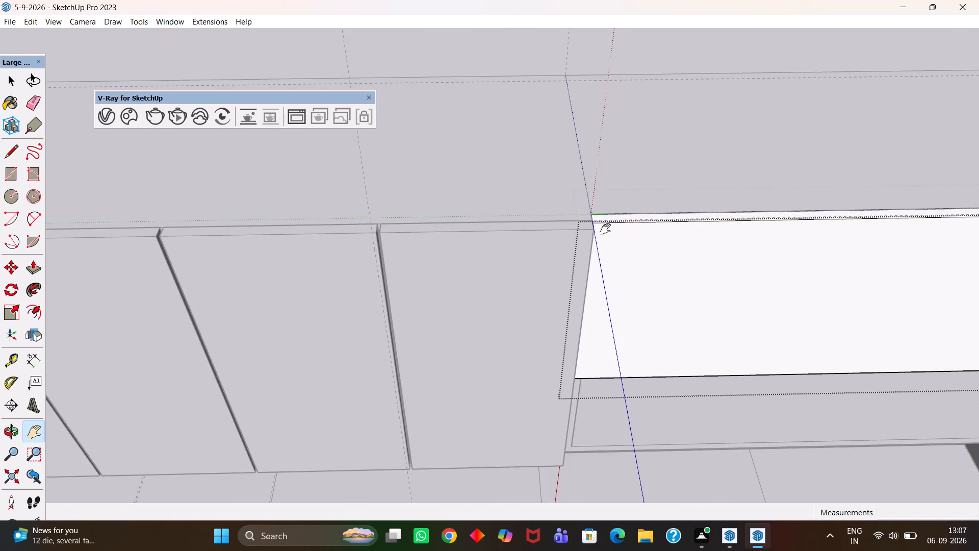
pyautogui.scroll(3, 605, 229)
pyautogui.moveTo(590, 257); pyautogui.dragTo(603, 350, button='middle')
pyautogui.scroll(-4, 600, 251)
pyautogui.scroll(2, 615, 283)
pyautogui.moveTo(623, 284); pyautogui.dragTo(417, 300)
pyautogui.scroll(-3, 415, 308)
pyautogui.moveTo(414, 344); pyautogui.dragTo(422, 246, button='middle')
pyautogui.scroll(4, 422, 248)
pyautogui.moveTo(444, 331); pyautogui.dragTo(367, 269, button='middle')
pyautogui.moveTo(363, 265); pyautogui.dragTo(363, 256, button='middle')
pyautogui.scroll(1, 375, 247)
pyautogui.scroll(-4, 375, 247)
pyautogui.moveTo(402, 371); pyautogui.dragTo(408, 268)
pyautogui.moveTo(437, 332); pyautogui.dragTo(383, 177, button='middle')
pyautogui.scroll(1, 397, 267)
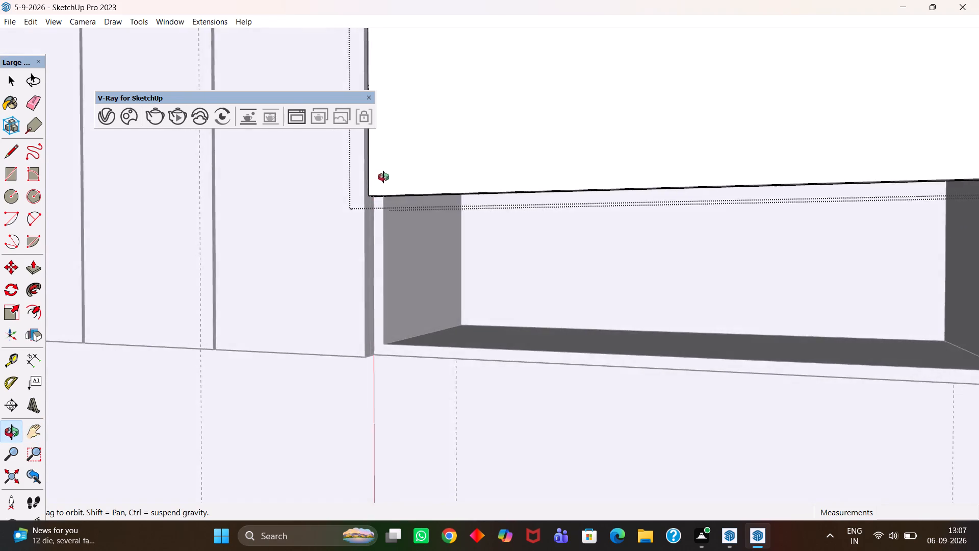
pyautogui.moveTo(383, 177); pyautogui.dragTo(365, 171, button='middle')
pyautogui.moveTo(381, 253); pyautogui.dragTo(342, 208, button='middle')
pyautogui.scroll(1, 369, 245)
pyautogui.moveTo(346, 210); pyautogui.dragTo(411, 279)
pyautogui.moveTo(422, 303); pyautogui.dragTo(365, 266, button='middle')
pyautogui.scroll(2, 364, 266)
pyautogui.press('space')
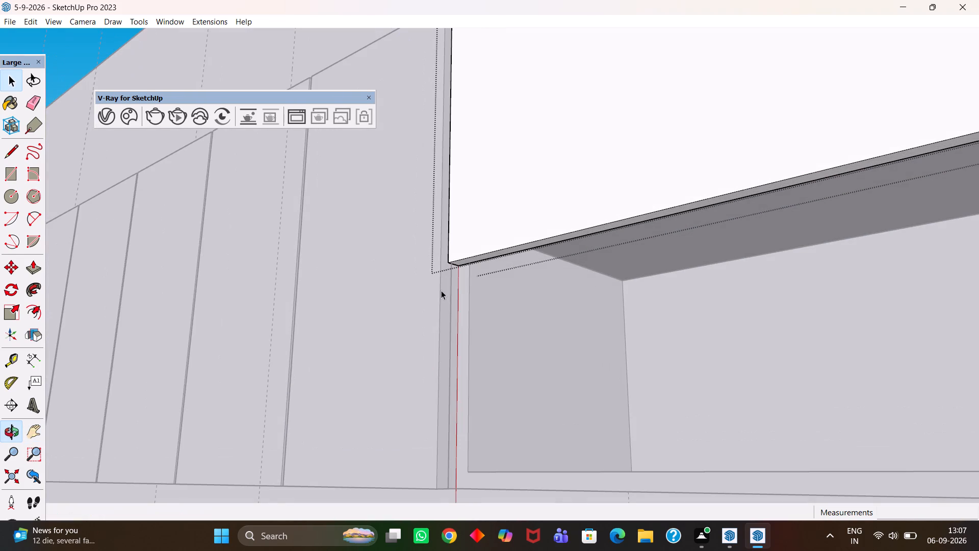
pyautogui.click(463, 260)
pyautogui.click(467, 261)
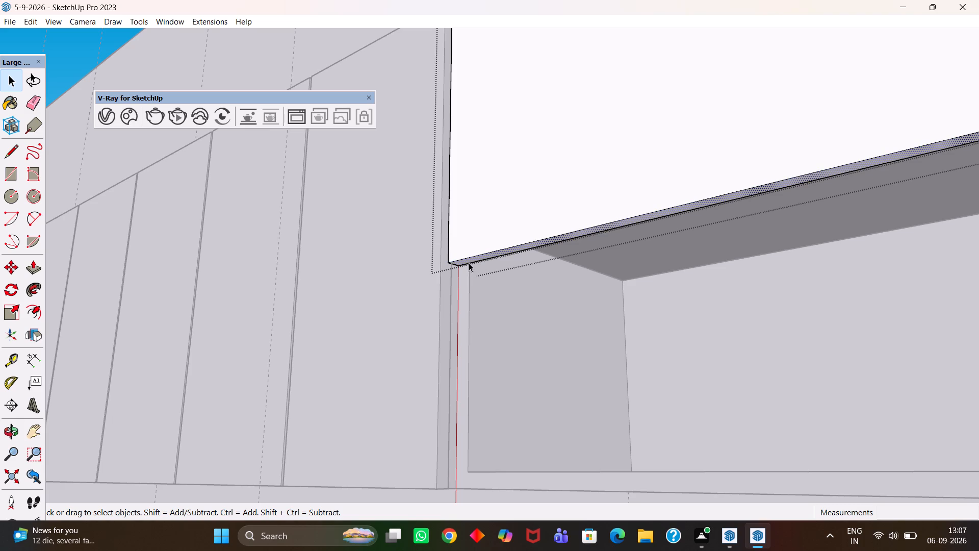
pyautogui.press('p')
pyautogui.click(469, 263)
pyautogui.scroll(-5, 438, 427)
pyautogui.press('h')
pyautogui.moveTo(441, 451); pyautogui.dragTo(453, 396)
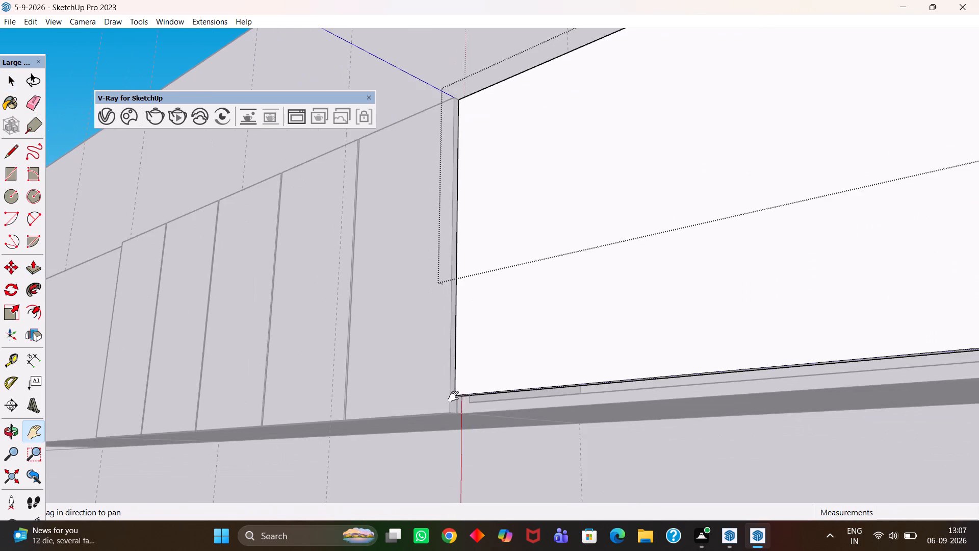
pyautogui.scroll(2, 451, 409)
pyautogui.press('Escape')
pyautogui.click(444, 416)
# Examine the door and drawer front layout of the base cabinets beneath the wall cabinets.
pyautogui.moveTo(429, 405); pyautogui.dragTo(478, 440, button='middle')
pyautogui.press('h')
pyautogui.scroll(-3, 478, 440)
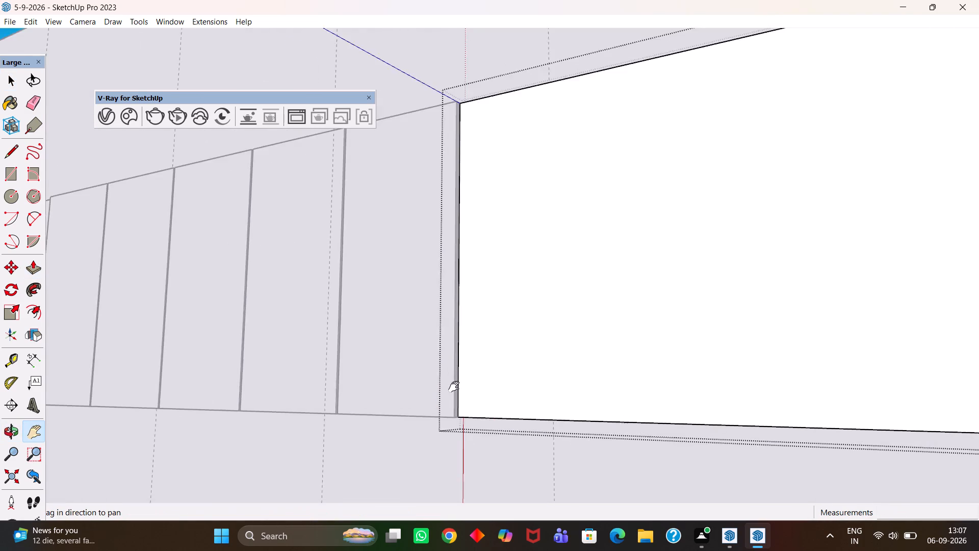
pyautogui.scroll(-4, 454, 387)
pyautogui.scroll(1, 455, 324)
pyautogui.moveTo(455, 324); pyautogui.dragTo(514, 421, button='middle')
pyautogui.scroll(-6, 515, 421)
pyautogui.moveTo(443, 298); pyautogui.dragTo(573, 441, button='middle')
pyautogui.scroll(1, 466, 334)
pyautogui.scroll(7, 423, 327)
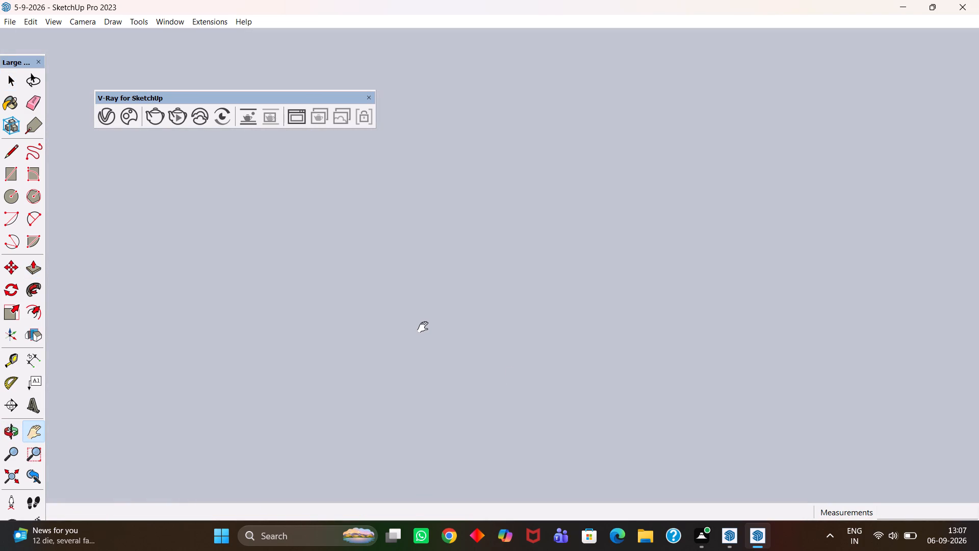
pyautogui.scroll(20, 423, 327)
pyautogui.scroll(9, 423, 327)
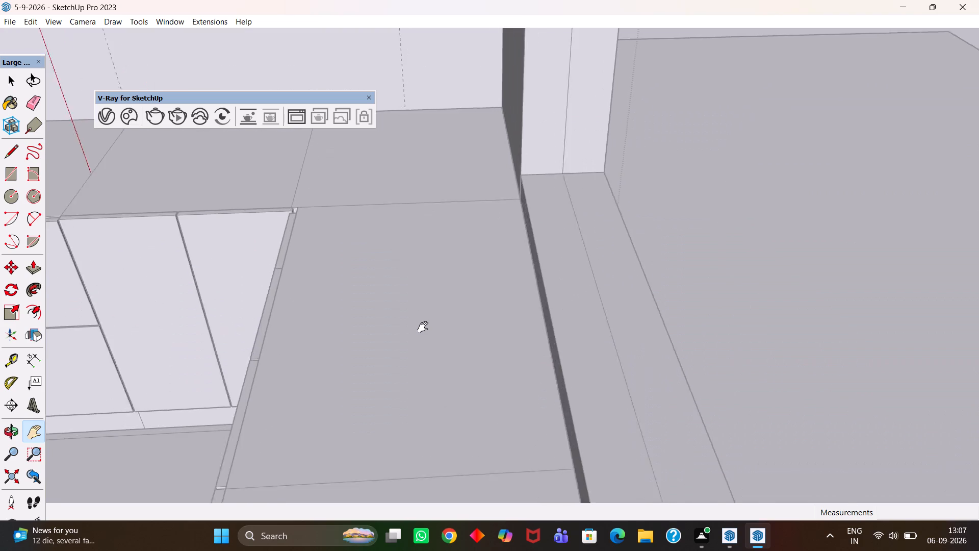
pyautogui.scroll(2, 423, 327)
pyautogui.scroll(-5, 391, 321)
pyautogui.moveTo(263, 294); pyautogui.dragTo(699, 293)
pyautogui.moveTo(476, 294); pyautogui.dragTo(537, 304)
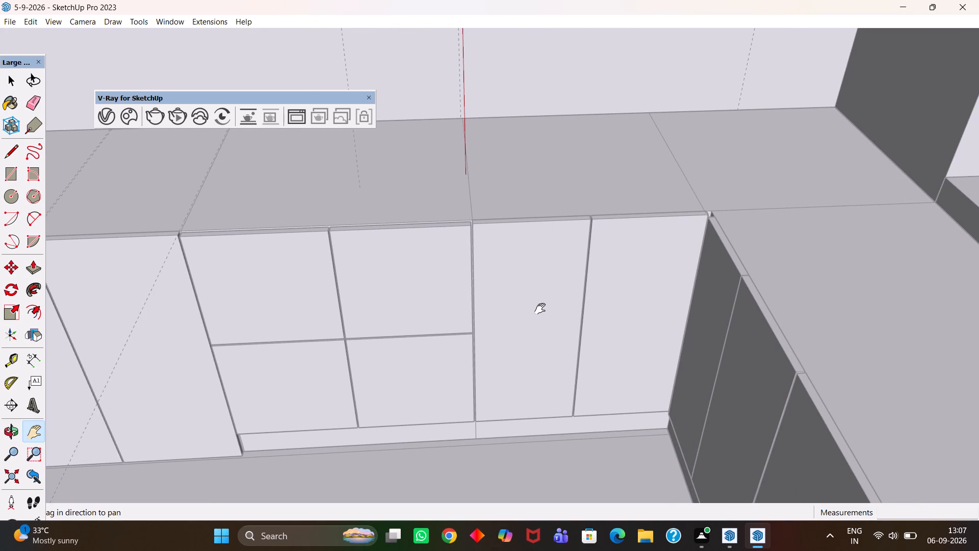
pyautogui.scroll(1, 540, 309)
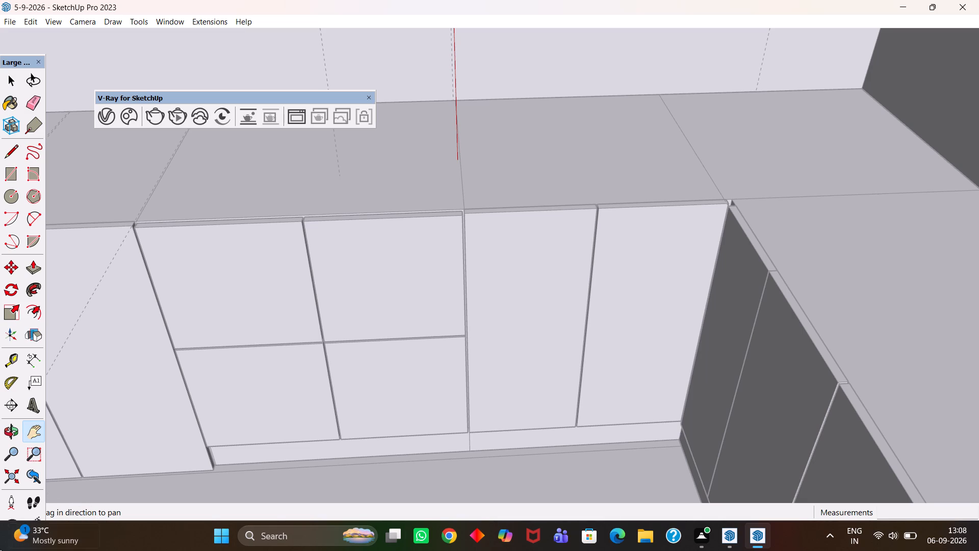
pyautogui.scroll(-6, 449, 350)
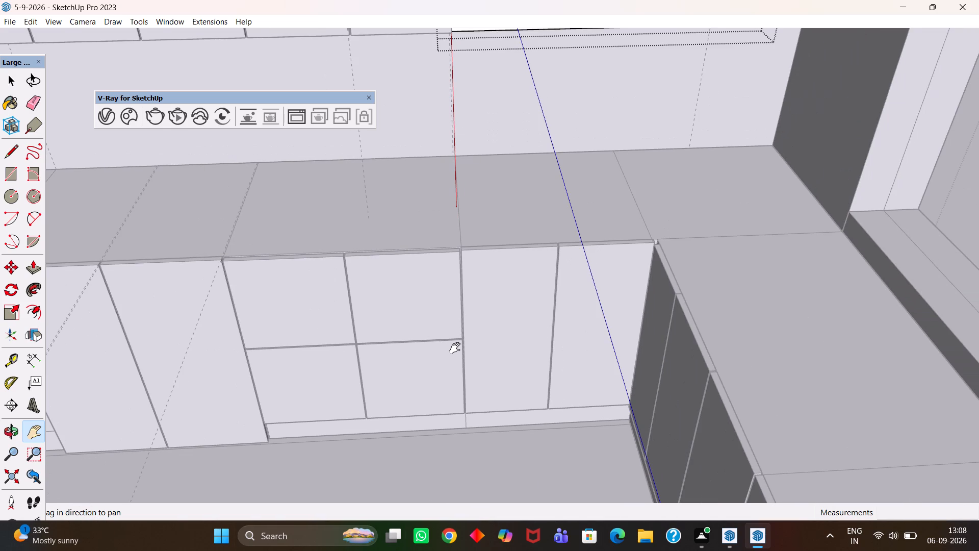
pyautogui.scroll(-3, 455, 348)
pyautogui.moveTo(492, 325); pyautogui.dragTo(515, 387, button='middle')
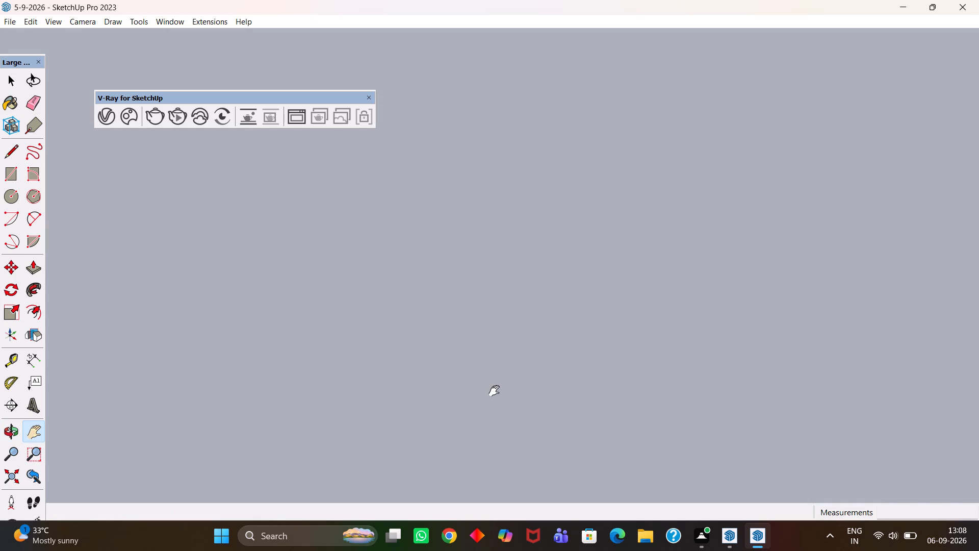
pyautogui.press('h')
pyautogui.scroll(-6, 491, 378)
pyautogui.press('h')
pyautogui.scroll(-4, 491, 378)
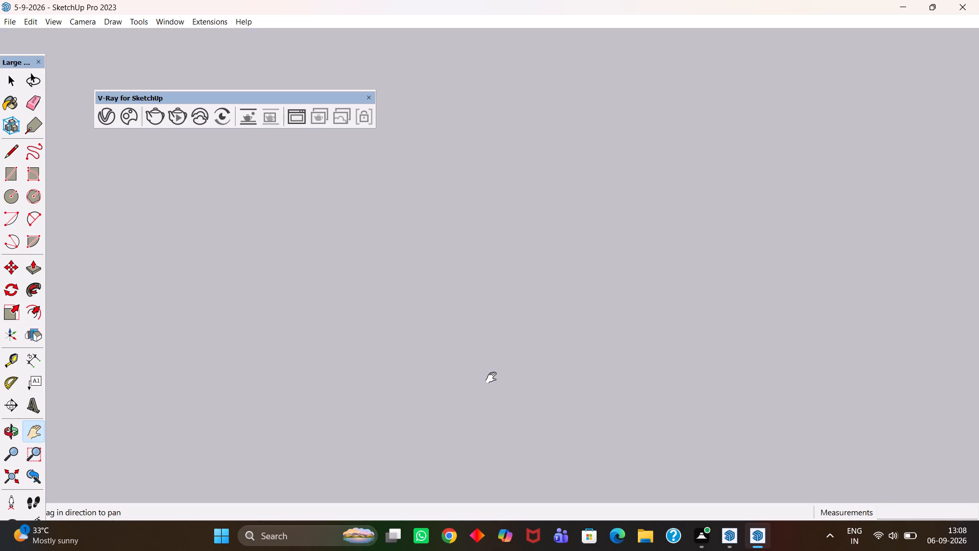
pyautogui.scroll(2, 491, 377)
pyautogui.scroll(-18, 491, 377)
pyautogui.scroll(-18, 489, 376)
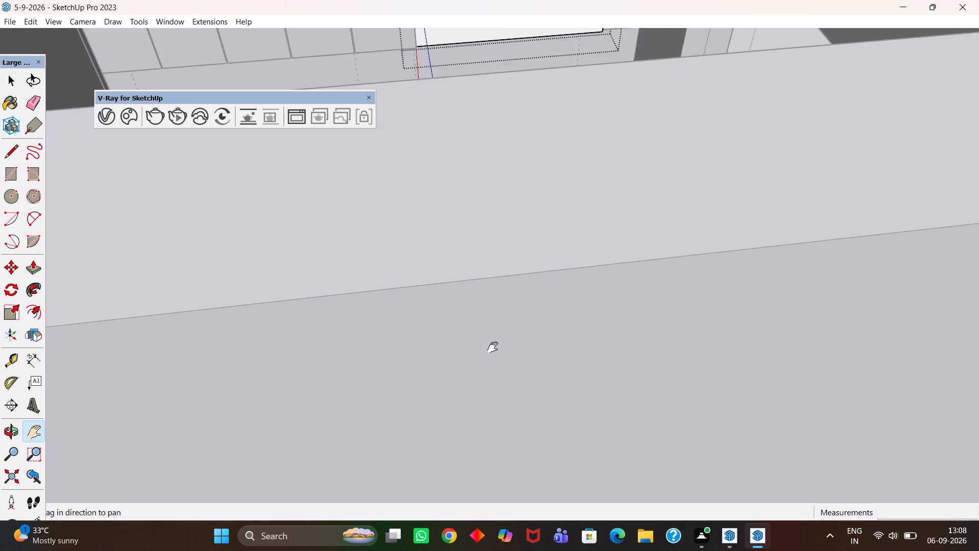
pyautogui.scroll(-20, 493, 347)
pyautogui.scroll(-8, 493, 347)
pyautogui.moveTo(488, 274); pyautogui.dragTo(492, 346)
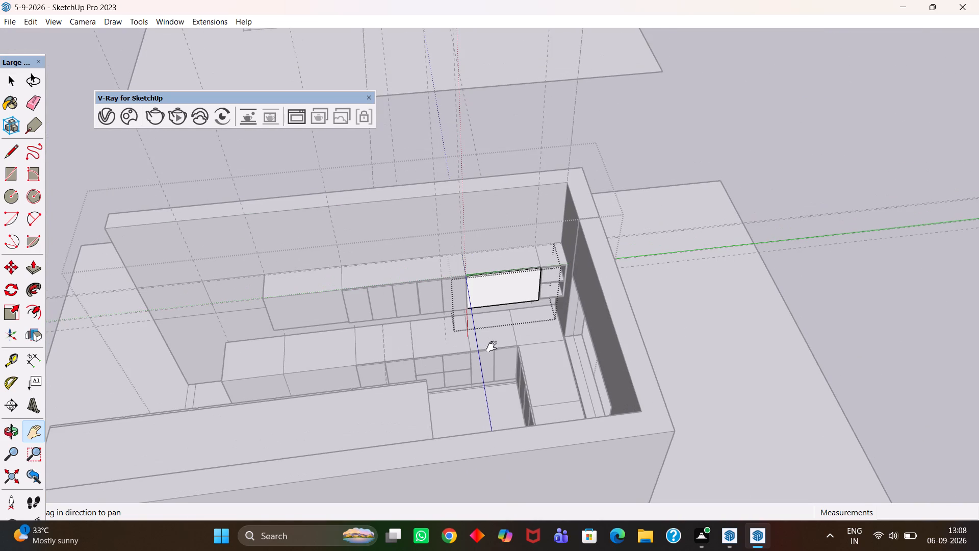
# Reopen the wide cabinet's front panel group and push its top face down about 1' 1/2" to the middle shelf.
pyautogui.press('space')
pyautogui.doubleClick(783, 137)
pyautogui.scroll(13, 527, 250)
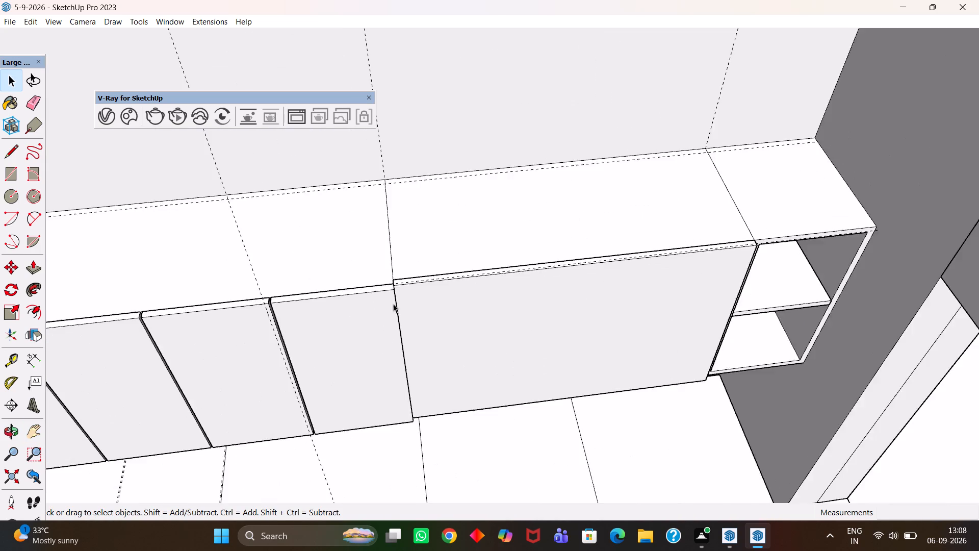
pyautogui.scroll(16, 393, 304)
pyautogui.moveTo(399, 279); pyautogui.dragTo(387, 327, button='middle')
pyautogui.press('space')
pyautogui.doubleClick(403, 223)
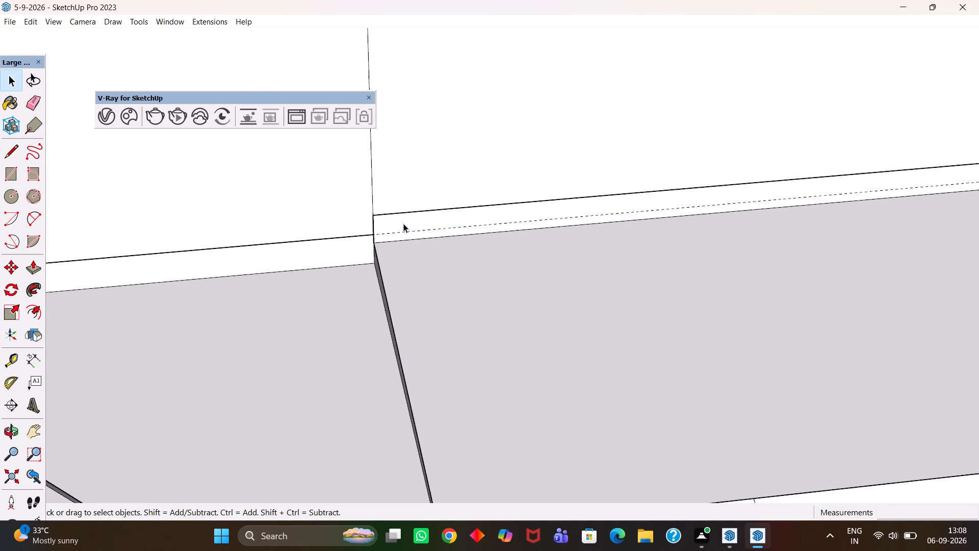
pyautogui.click(403, 223)
pyautogui.click(406, 227)
pyautogui.doubleClick(406, 227)
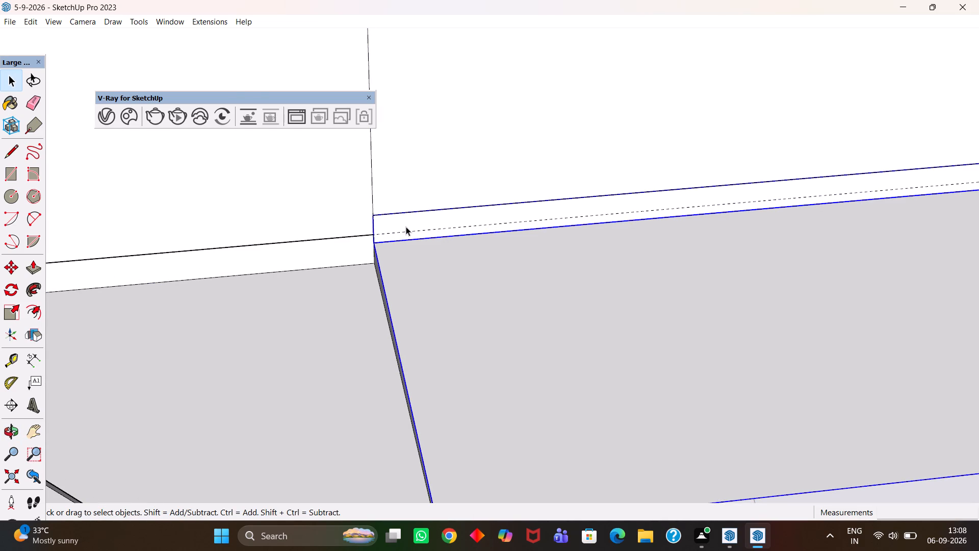
pyautogui.click(402, 224)
pyautogui.press('p')
pyautogui.click(403, 224)
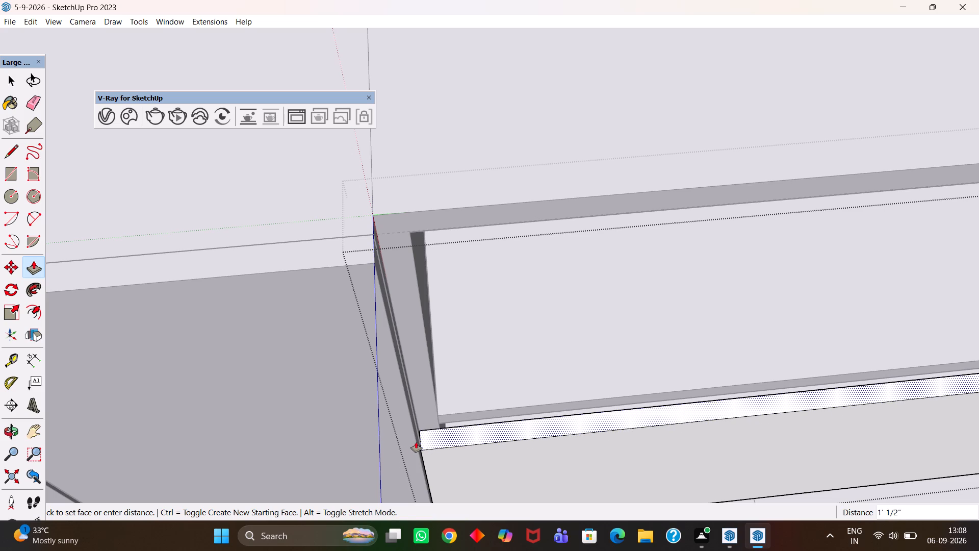
pyautogui.click(416, 442)
# Leave the panel group and push/pull the wide wall cabinet's front frame face forward to the back edge of the adjoining door.
pyautogui.scroll(-6, 423, 416)
pyautogui.press('h')
pyautogui.moveTo(641, 421); pyautogui.dragTo(485, 253)
pyautogui.scroll(-4, 477, 263)
pyautogui.scroll(1, 477, 293)
pyautogui.moveTo(476, 293); pyautogui.dragTo(451, 239, button='middle')
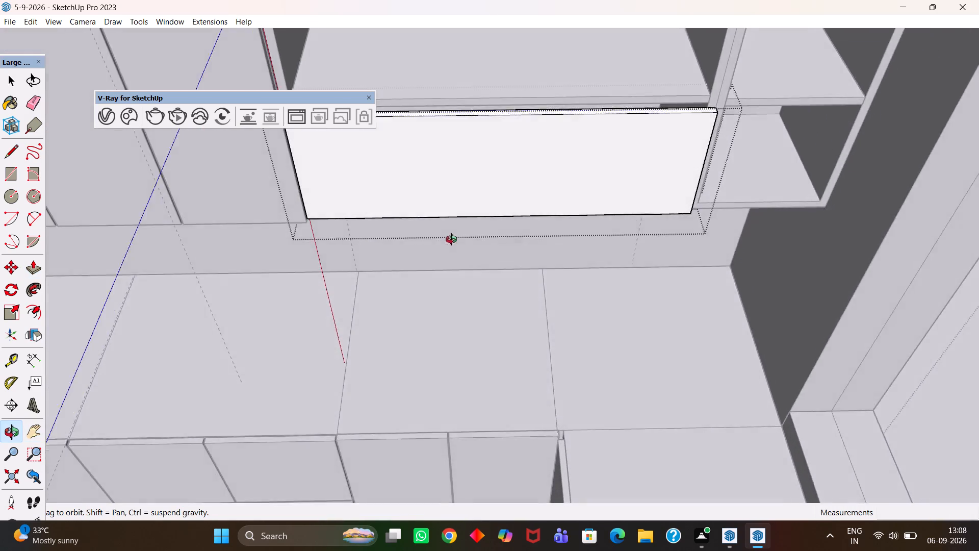
pyautogui.moveTo(451, 239); pyautogui.dragTo(476, 258, button='middle')
pyautogui.scroll(1, 476, 258)
pyautogui.scroll(-3, 476, 258)
pyautogui.press('h')
pyautogui.moveTo(433, 195); pyautogui.dragTo(454, 310)
pyautogui.press('space')
pyautogui.scroll(3, 376, 229)
pyautogui.click(356, 224)
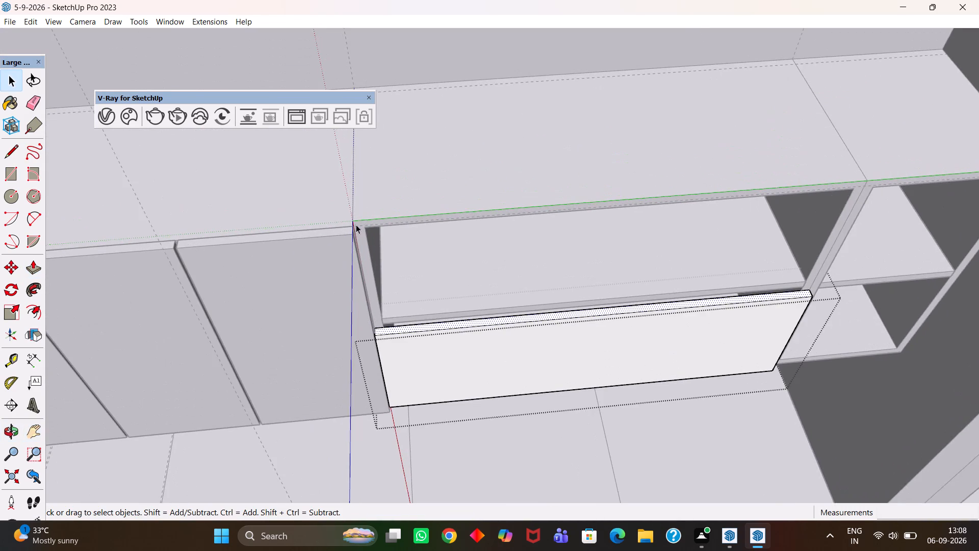
pyautogui.scroll(2, 357, 226)
pyautogui.click(357, 226)
pyautogui.doubleClick(354, 222)
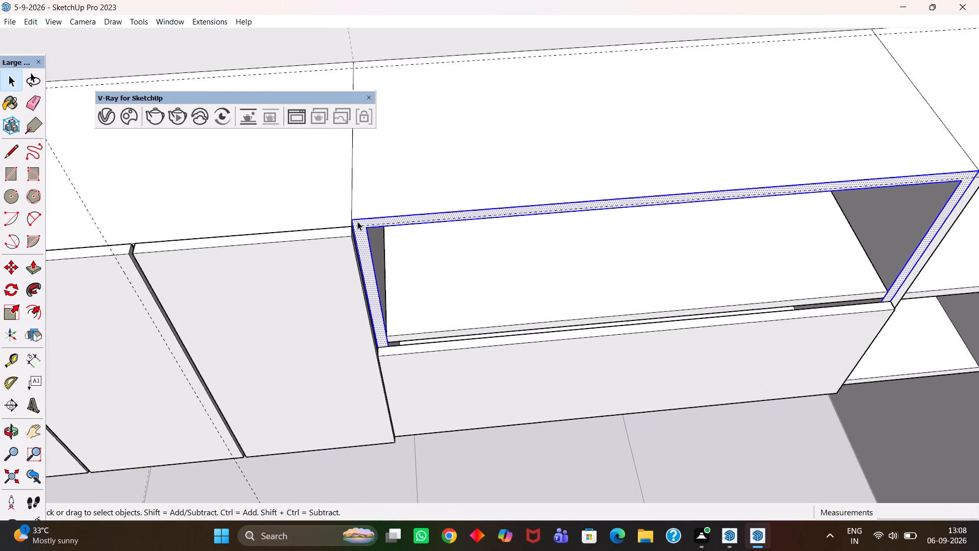
pyautogui.scroll(3, 358, 221)
pyautogui.press('p')
pyautogui.click(358, 221)
pyautogui.click(341, 231)
# Move the lower front panel by its upper back corner 1/2" forward onto the wide cabinet's front frame edge.
pyautogui.scroll(-2, 395, 248)
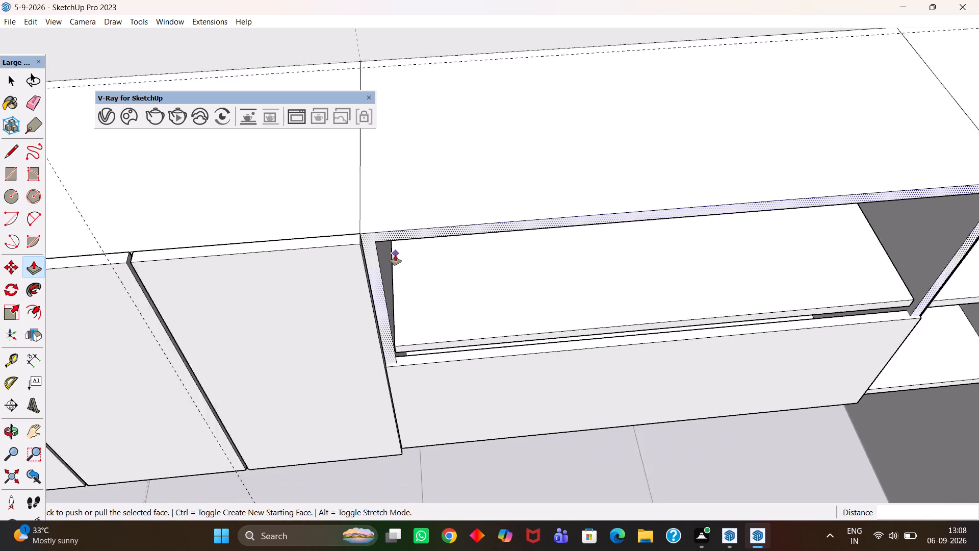
pyautogui.scroll(-3, 395, 255)
pyautogui.press('h')
pyautogui.scroll(1, 429, 340)
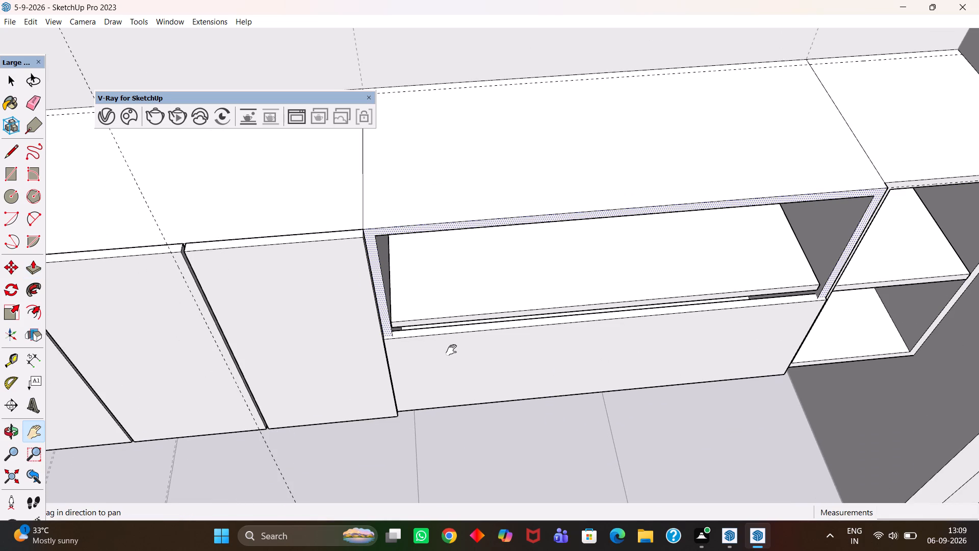
pyautogui.press('h')
pyautogui.moveTo(480, 379); pyautogui.dragTo(451, 335)
pyautogui.moveTo(422, 318); pyautogui.dragTo(421, 330, button='middle')
pyautogui.scroll(1, 421, 330)
pyautogui.press('space')
pyautogui.click(439, 354)
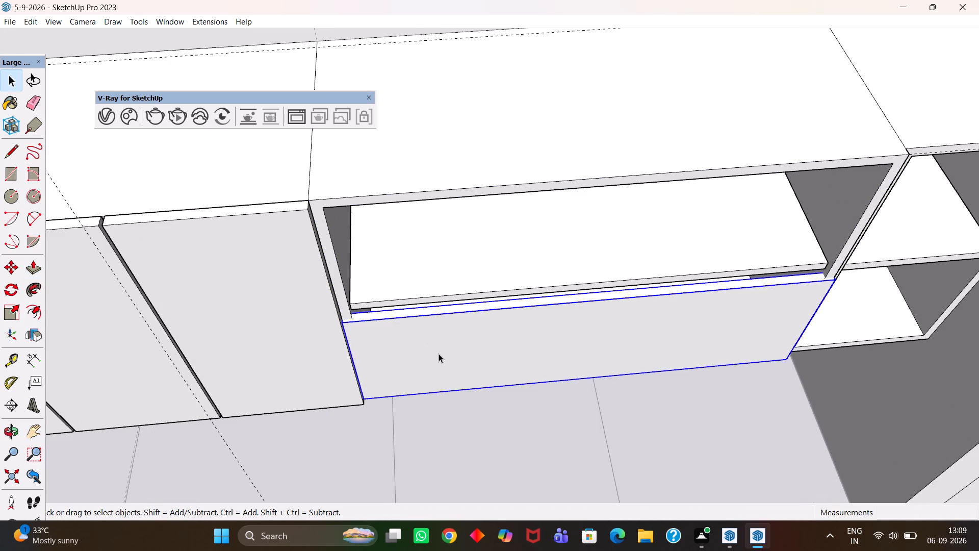
pyautogui.scroll(3, 368, 352)
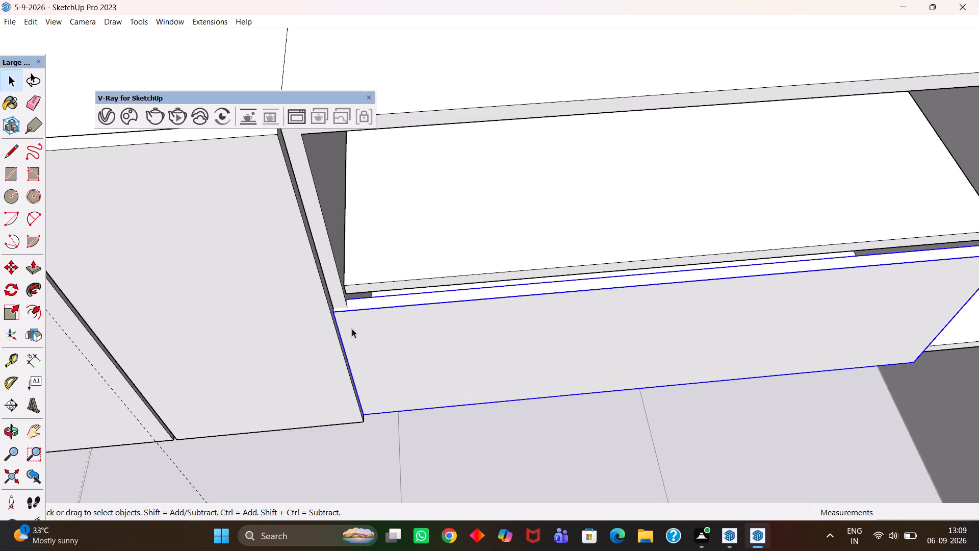
pyautogui.scroll(3, 352, 329)
pyautogui.press('m')
pyautogui.click(330, 290)
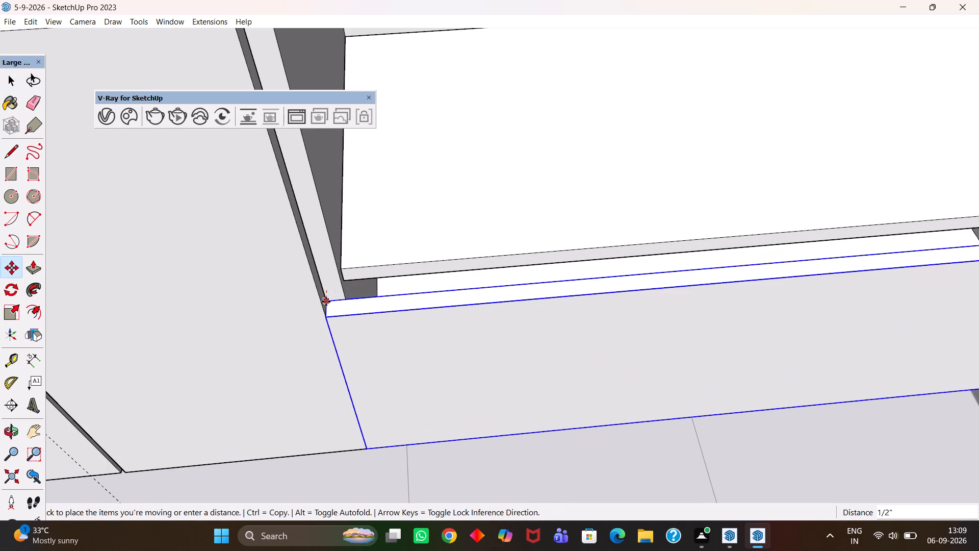
pyautogui.click(327, 300)
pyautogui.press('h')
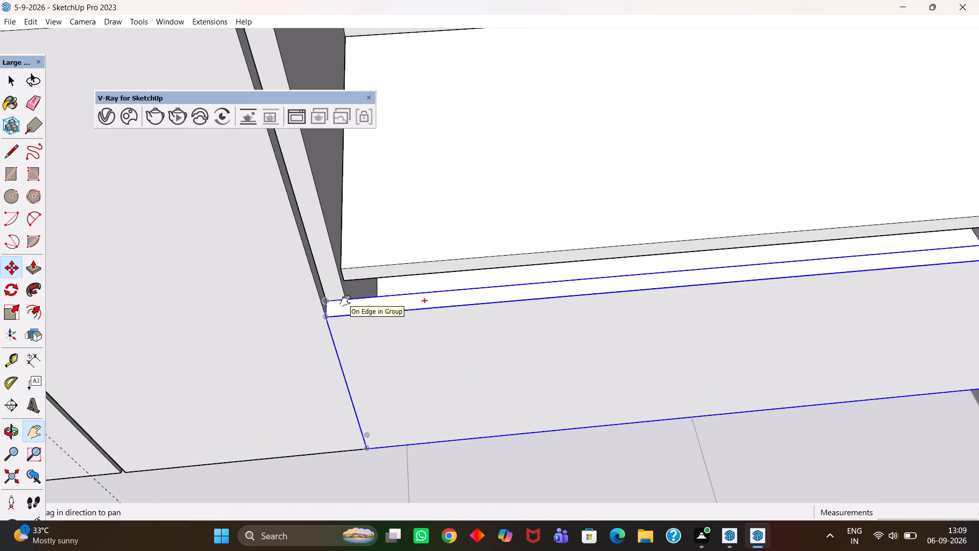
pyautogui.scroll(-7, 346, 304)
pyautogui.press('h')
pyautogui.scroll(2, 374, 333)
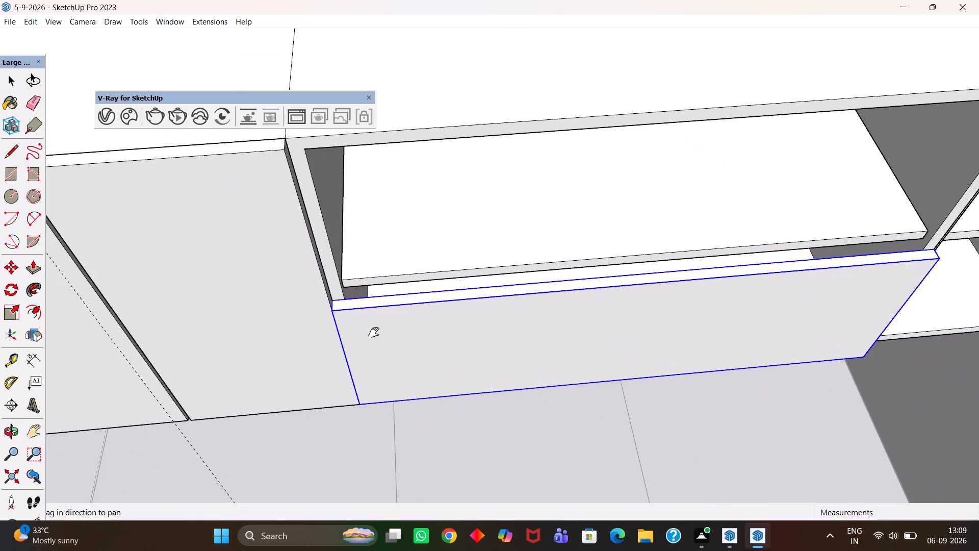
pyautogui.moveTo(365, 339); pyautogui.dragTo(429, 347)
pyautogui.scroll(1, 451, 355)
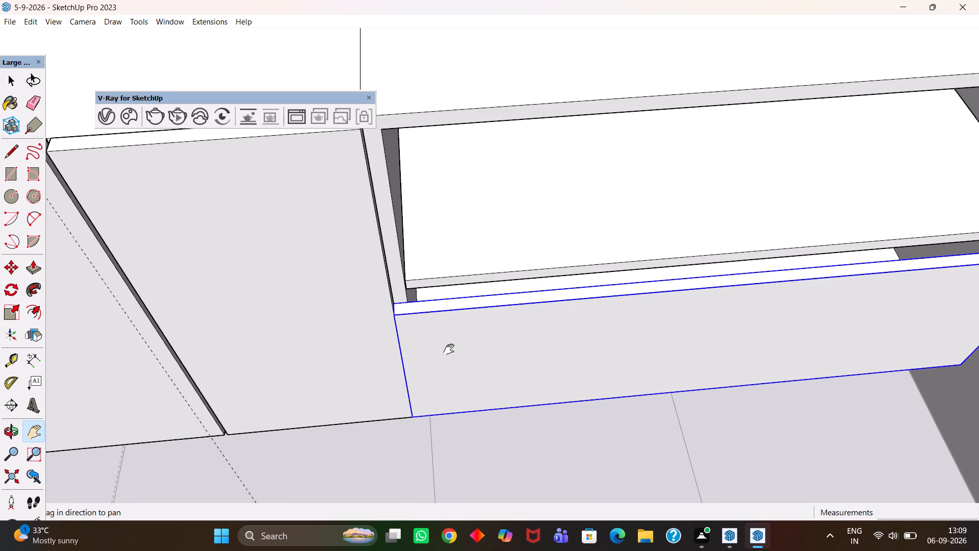
# Open the wide cabinet's lower front panel group and offset its front face 1" inward to outline a frame.
pyautogui.press('h')
pyautogui.scroll(-4, 444, 344)
pyautogui.moveTo(496, 340); pyautogui.dragTo(396, 351)
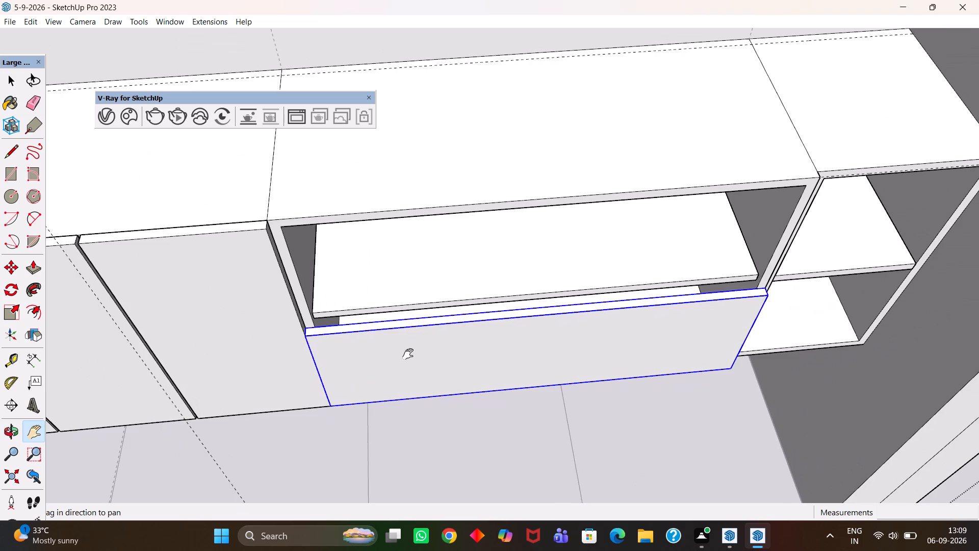
pyautogui.moveTo(407, 356); pyautogui.dragTo(401, 330, button='middle')
pyautogui.scroll(3, 396, 352)
pyautogui.press('space')
pyautogui.doubleClick(331, 318)
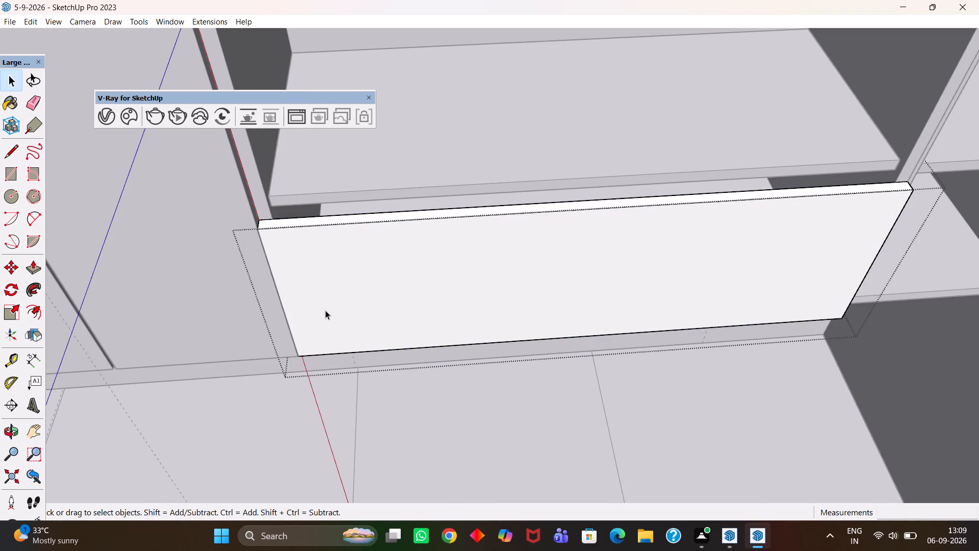
pyautogui.click(320, 304)
pyautogui.press('f')
pyautogui.moveTo(320, 304); pyautogui.dragTo(312, 298)
pyautogui.write('1"')
pyautogui.press('Return')
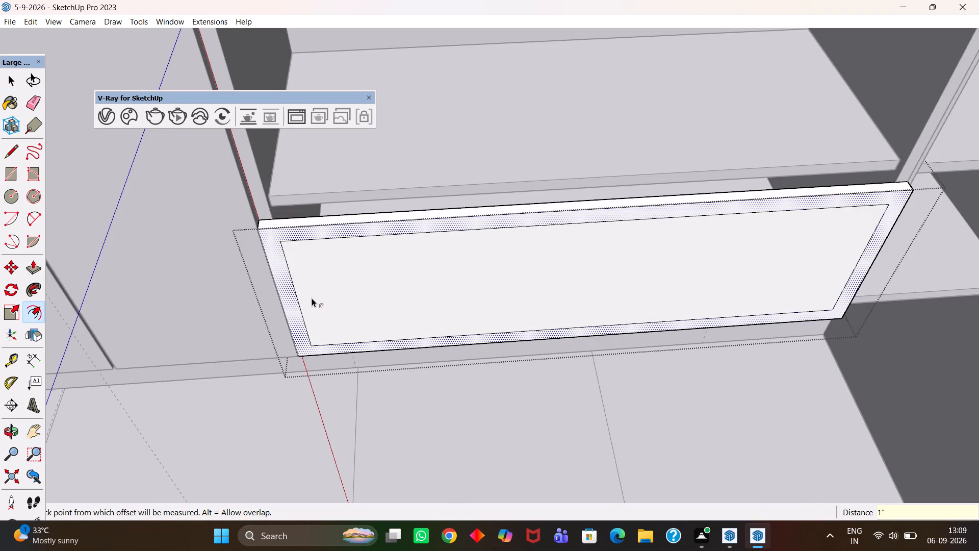
# Copy the panel's inner inset face about 1' 3" out in front of the panel.
pyautogui.scroll(-3, 312, 298)
pyautogui.press('space')
pyautogui.click(375, 298)
pyautogui.scroll(-3, 377, 300)
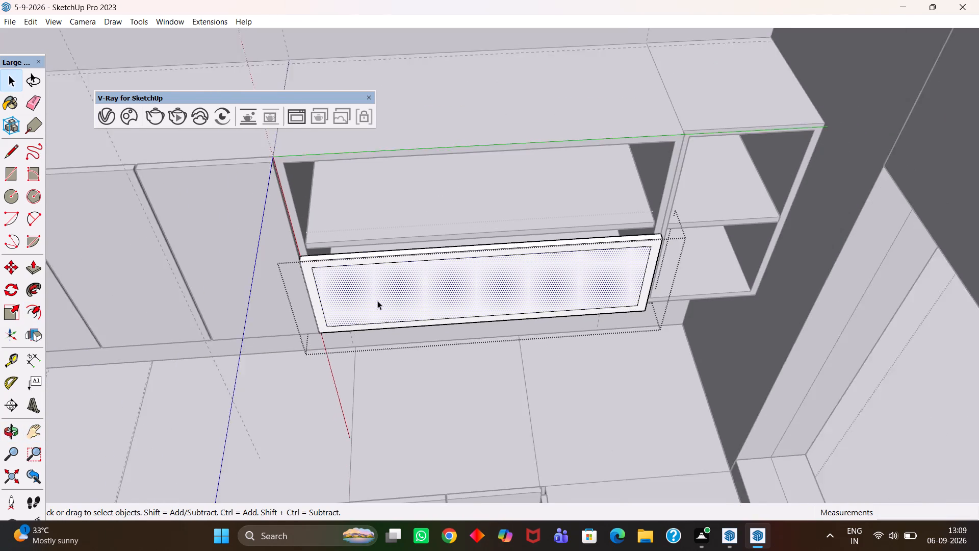
pyautogui.scroll(-1, 377, 300)
pyautogui.press('p')
pyautogui.press('m')
pyautogui.click(378, 302)
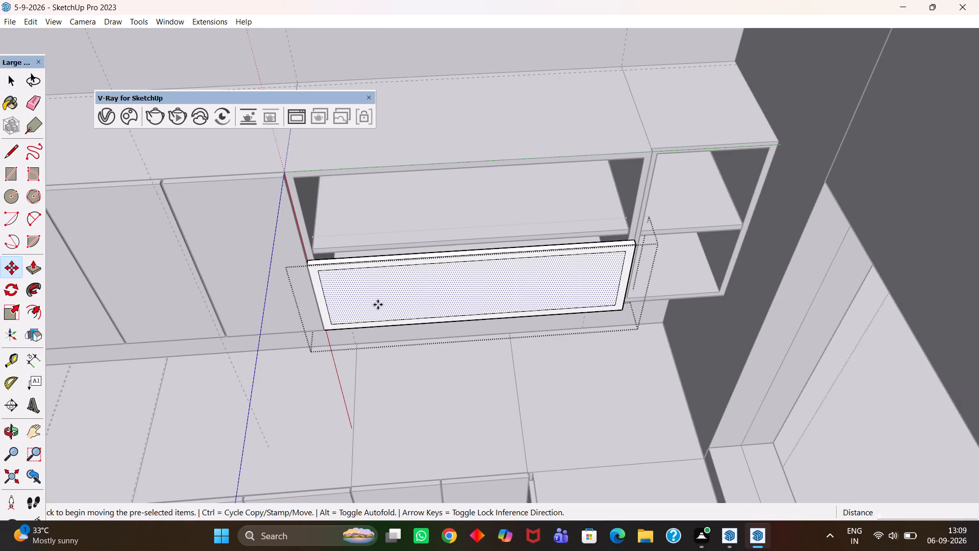
pyautogui.click(379, 414)
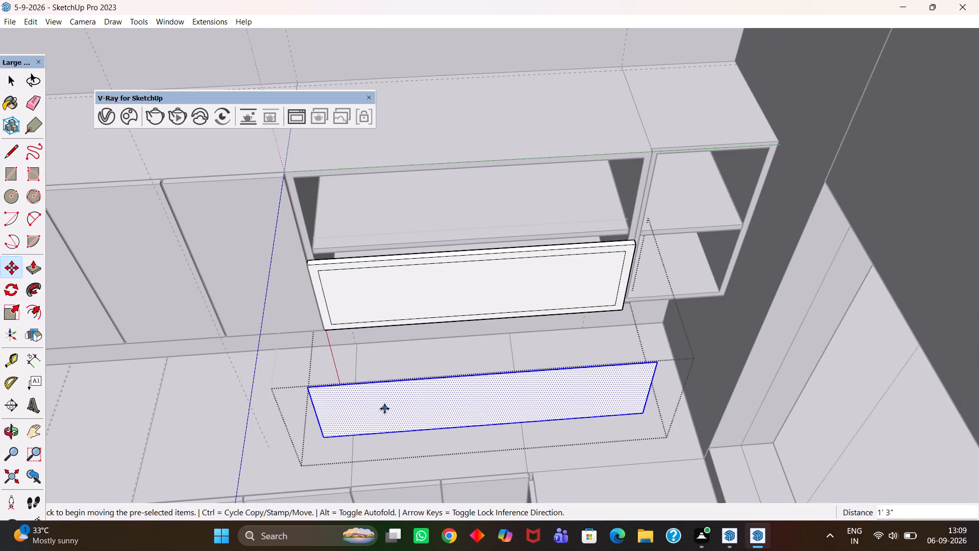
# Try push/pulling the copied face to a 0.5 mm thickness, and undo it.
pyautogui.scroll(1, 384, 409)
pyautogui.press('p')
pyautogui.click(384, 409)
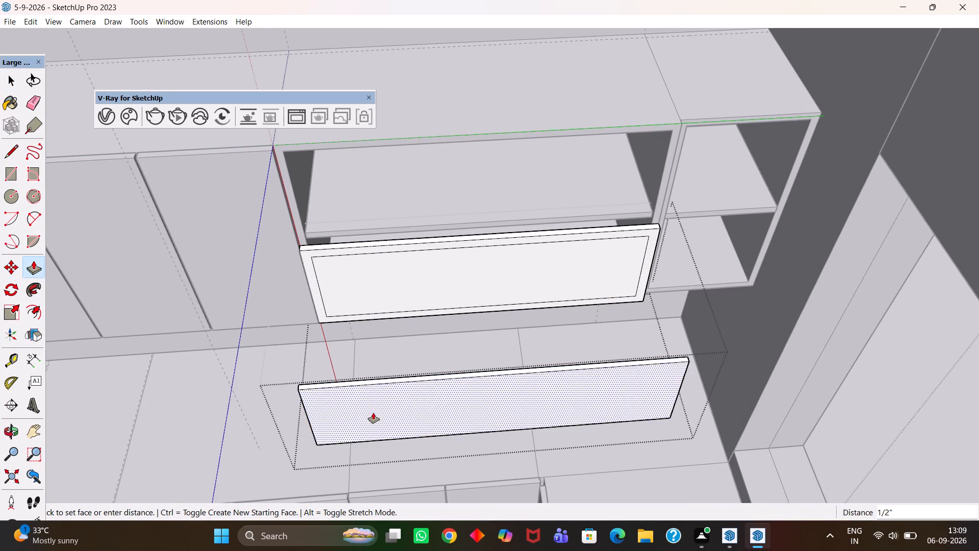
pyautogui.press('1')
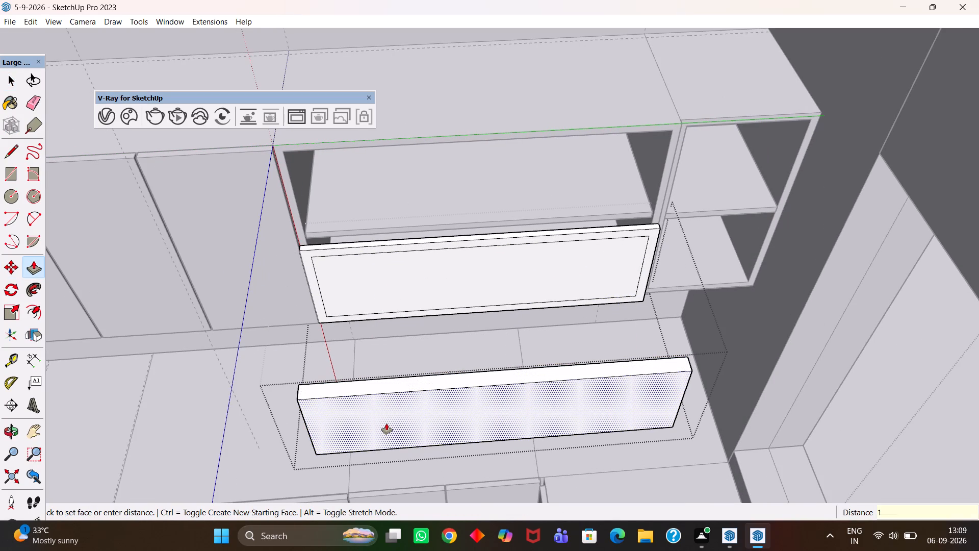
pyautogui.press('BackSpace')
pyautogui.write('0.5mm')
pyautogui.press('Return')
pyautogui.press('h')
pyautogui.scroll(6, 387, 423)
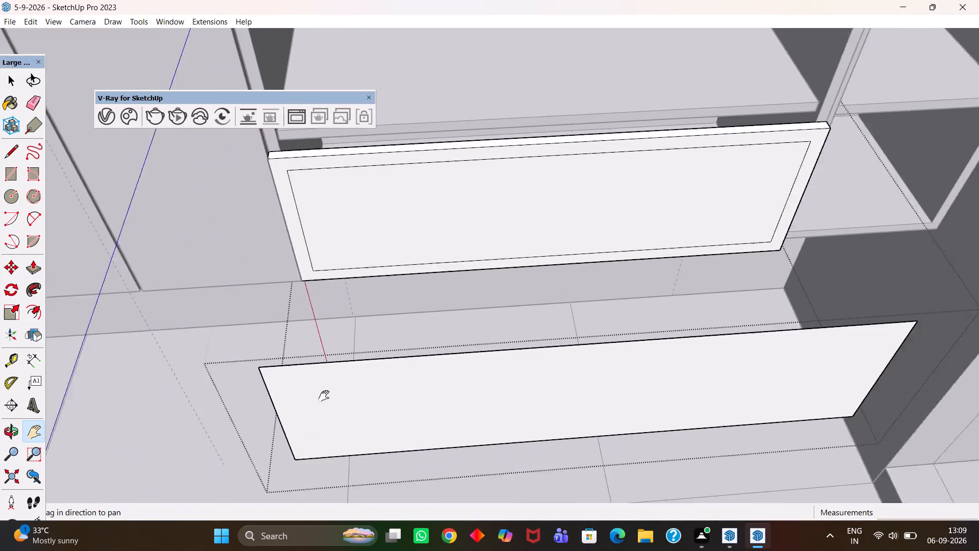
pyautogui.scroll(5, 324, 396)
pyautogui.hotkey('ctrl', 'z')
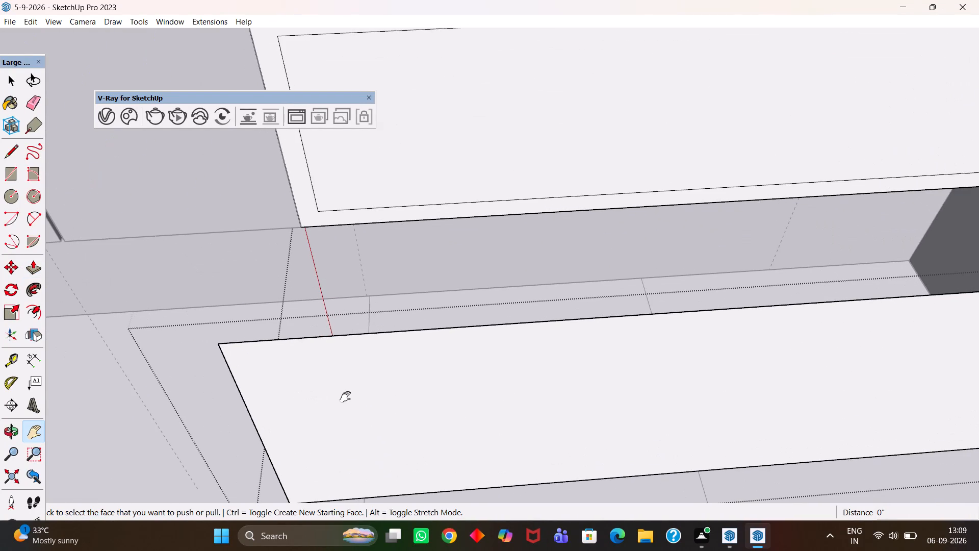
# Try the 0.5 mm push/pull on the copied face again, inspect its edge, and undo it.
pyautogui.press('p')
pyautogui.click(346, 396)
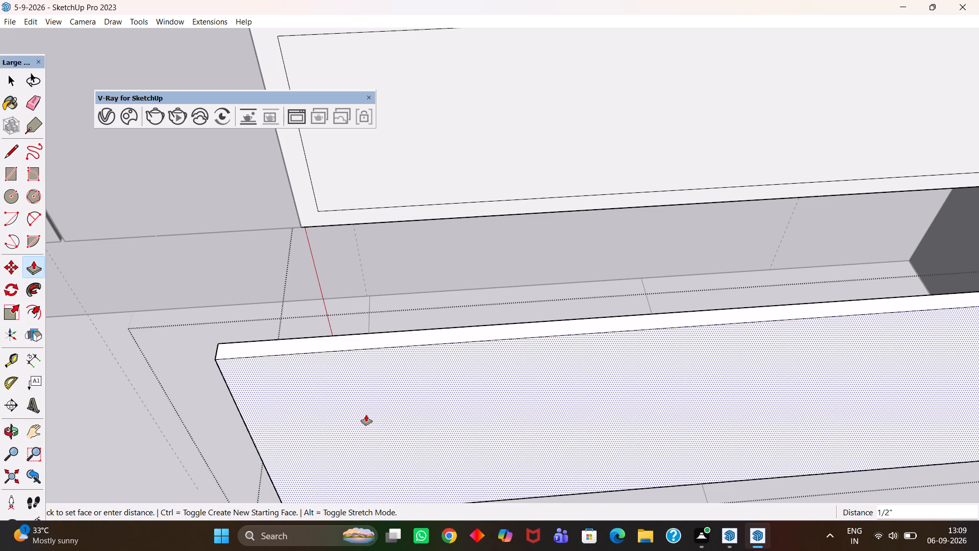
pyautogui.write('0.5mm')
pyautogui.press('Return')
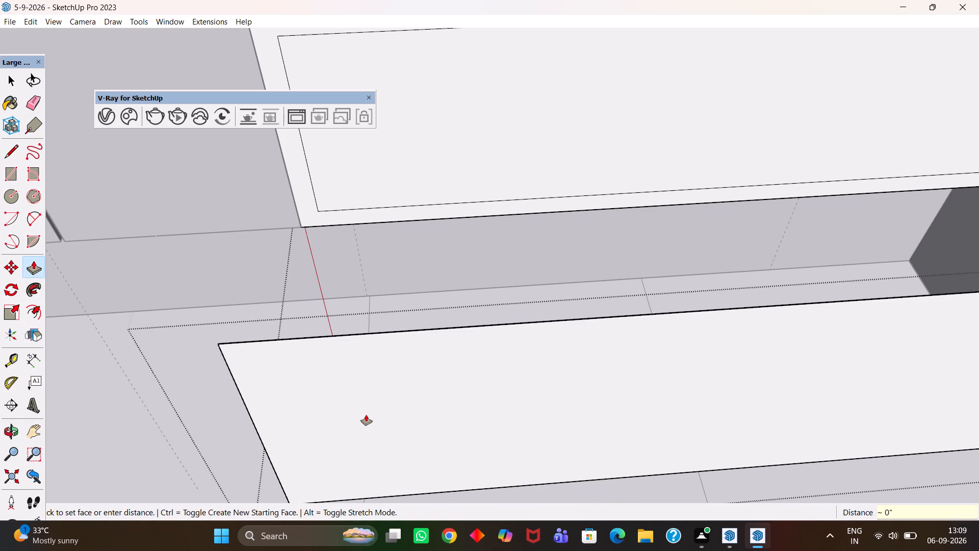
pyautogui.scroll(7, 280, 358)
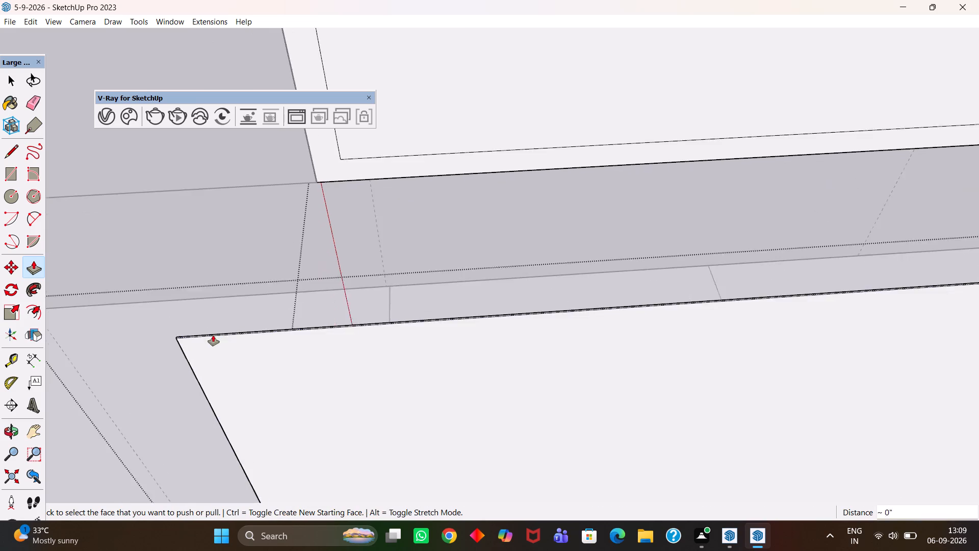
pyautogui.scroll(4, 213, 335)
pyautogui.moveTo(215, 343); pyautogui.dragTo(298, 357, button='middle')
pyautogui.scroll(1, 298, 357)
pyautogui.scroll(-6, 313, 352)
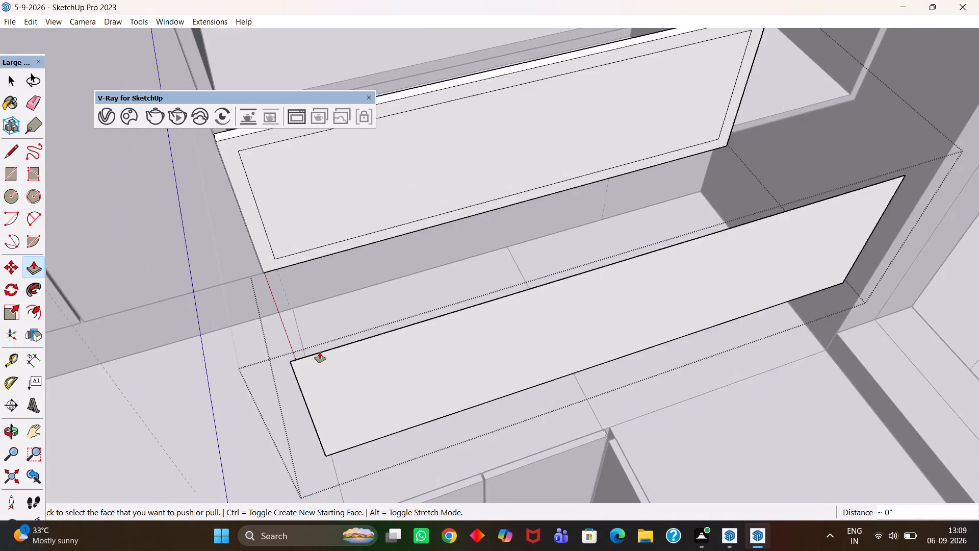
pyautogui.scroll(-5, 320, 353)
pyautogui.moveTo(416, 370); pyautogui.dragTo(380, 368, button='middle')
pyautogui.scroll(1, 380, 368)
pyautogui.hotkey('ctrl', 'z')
# Push/pull the copied face to a 0.5 mm thickness to form a thin pane.
pyautogui.click(340, 336)
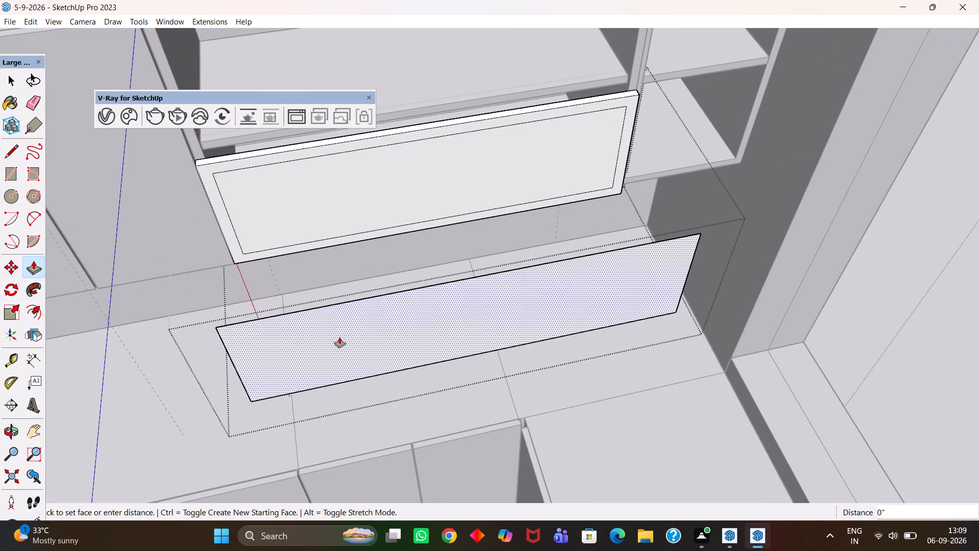
pyautogui.write('0.5mm')
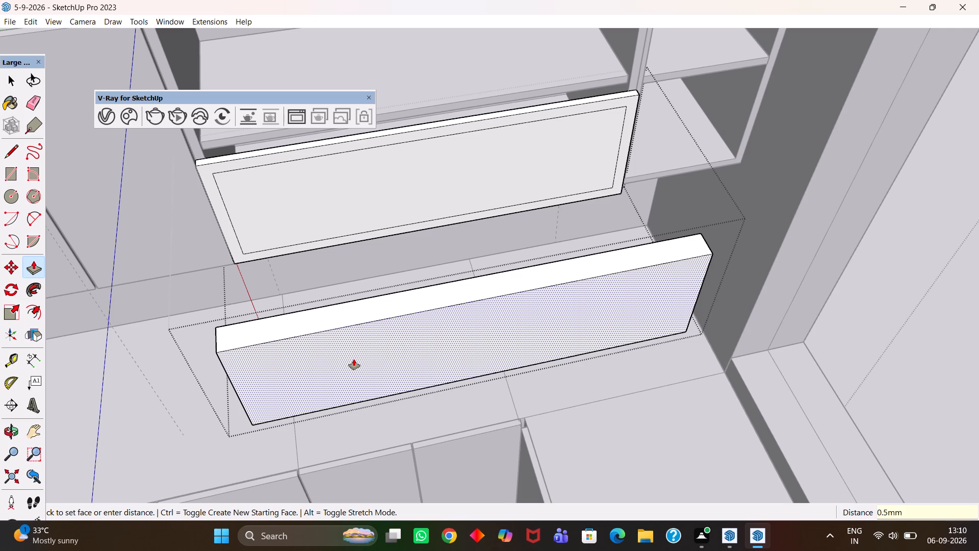
pyautogui.press('Return')
pyautogui.scroll(3, 343, 350)
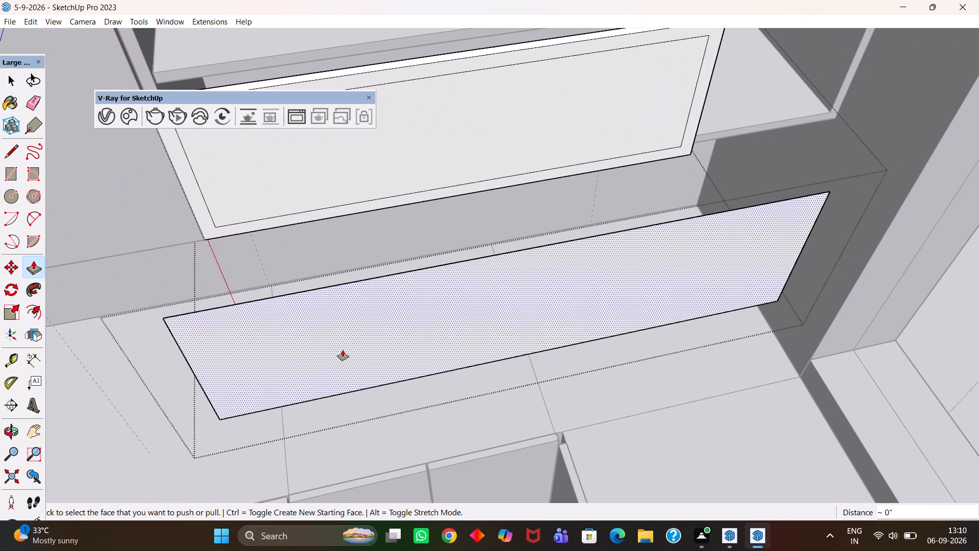
# Select the whole thin pane and paint it with Translucent Glass Gray from the Glass and Mirrors materials.
pyautogui.press('space')
pyautogui.tripleClick(341, 348)
pyautogui.click(341, 348)
pyautogui.press('b')
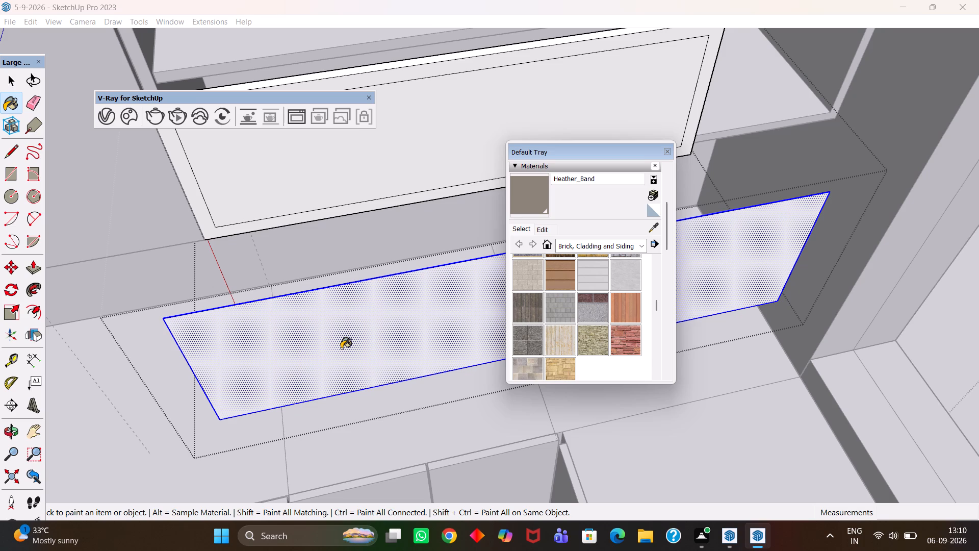
pyautogui.click(603, 245)
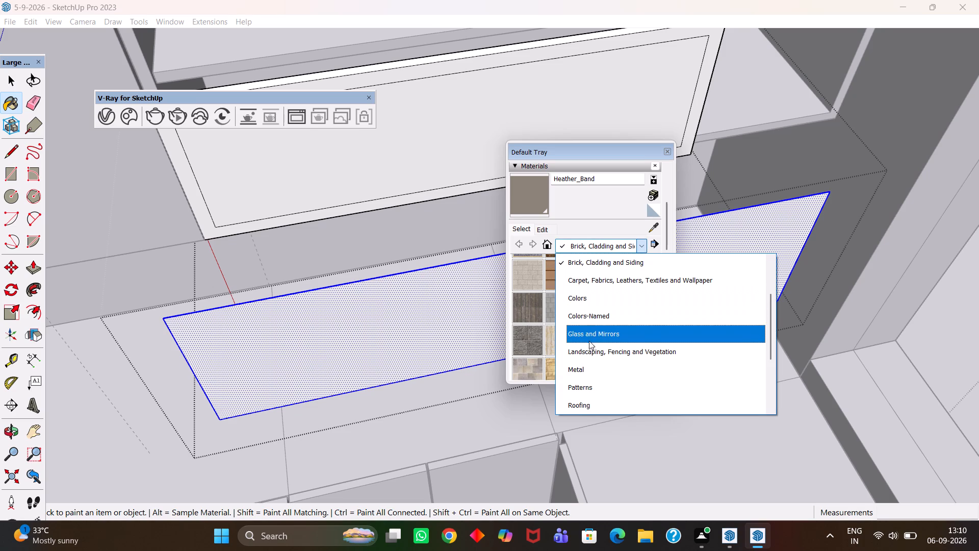
pyautogui.click(590, 335)
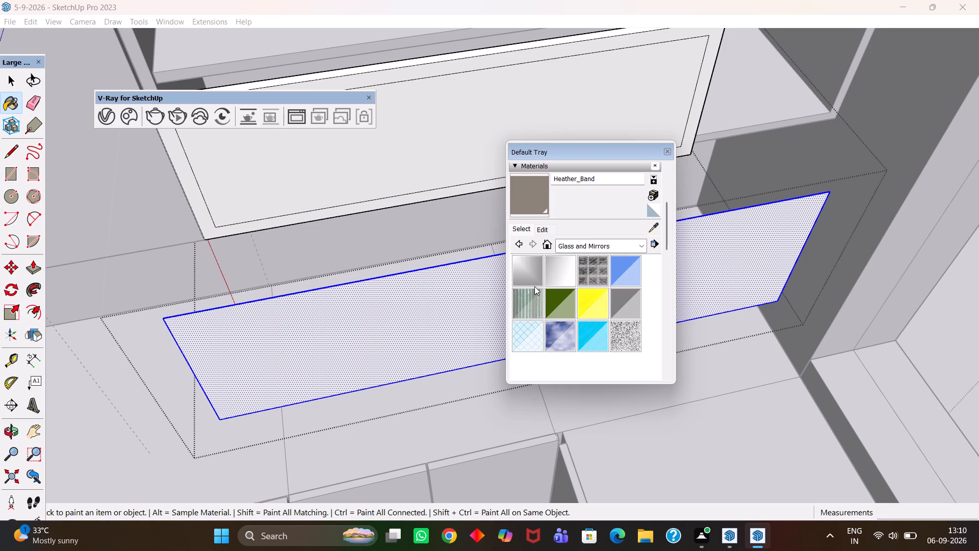
pyautogui.click(632, 303)
pyautogui.click(437, 308)
pyautogui.click(403, 308)
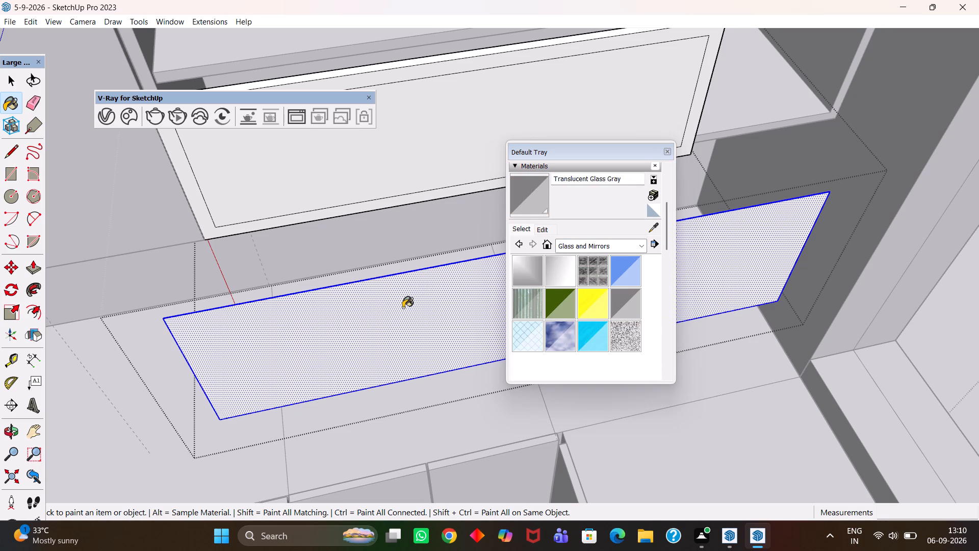
pyautogui.click(395, 302)
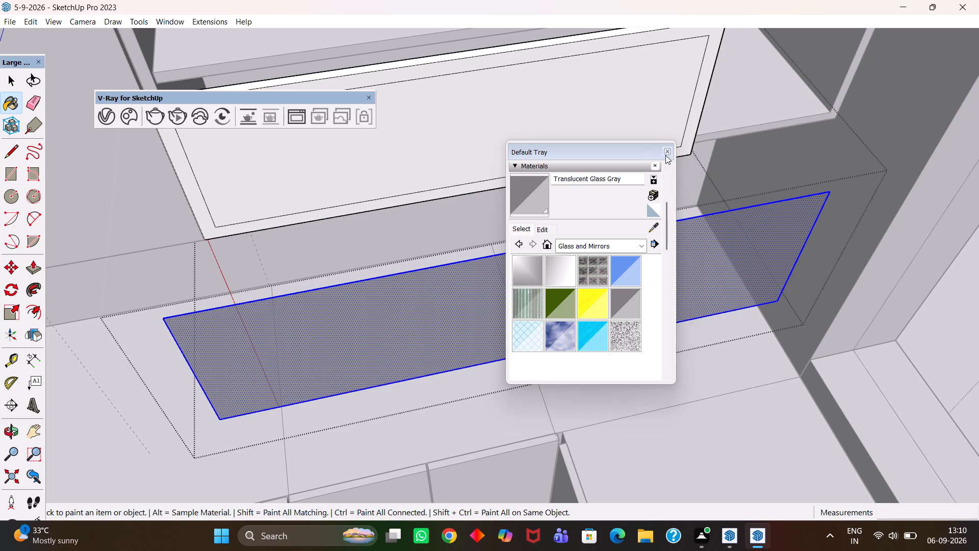
pyautogui.click(665, 155)
# Make the painted glass pane a group and close the materials tray.
pyautogui.scroll(-4, 396, 309)
pyautogui.scroll(1, 416, 339)
pyautogui.moveTo(416, 340); pyautogui.dragTo(383, 340, button='middle')
pyautogui.scroll(1, 390, 324)
pyautogui.press('space')
pyautogui.rightClick(385, 308)
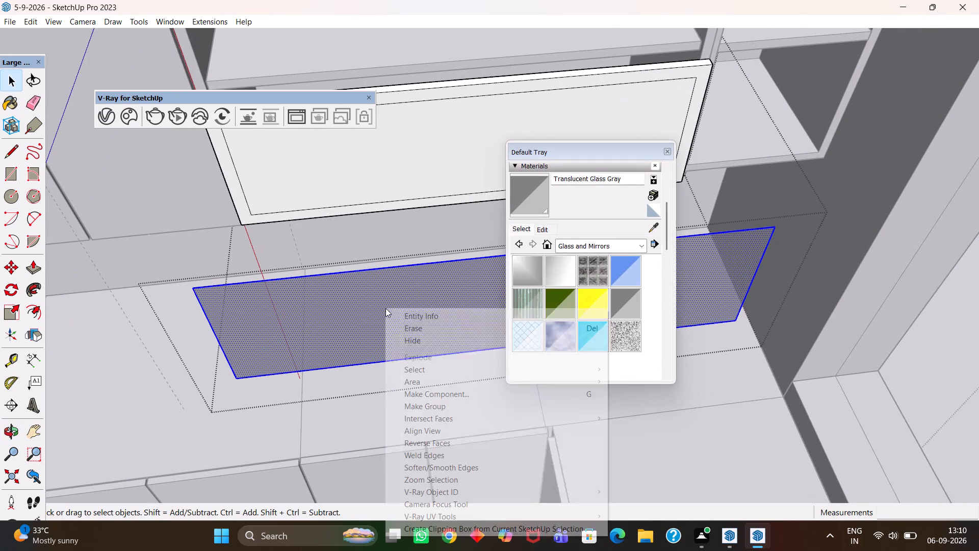
pyautogui.click(419, 405)
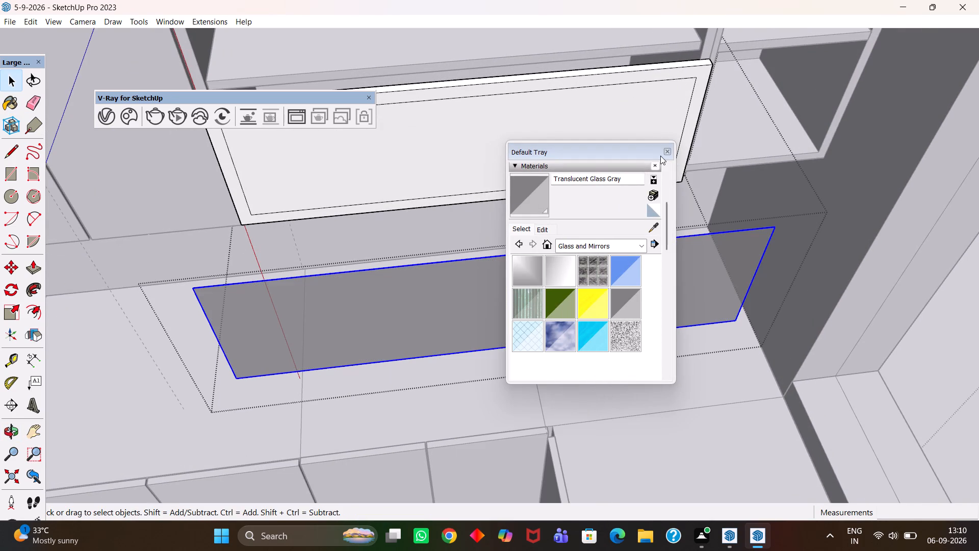
pyautogui.click(662, 153)
pyautogui.click(667, 153)
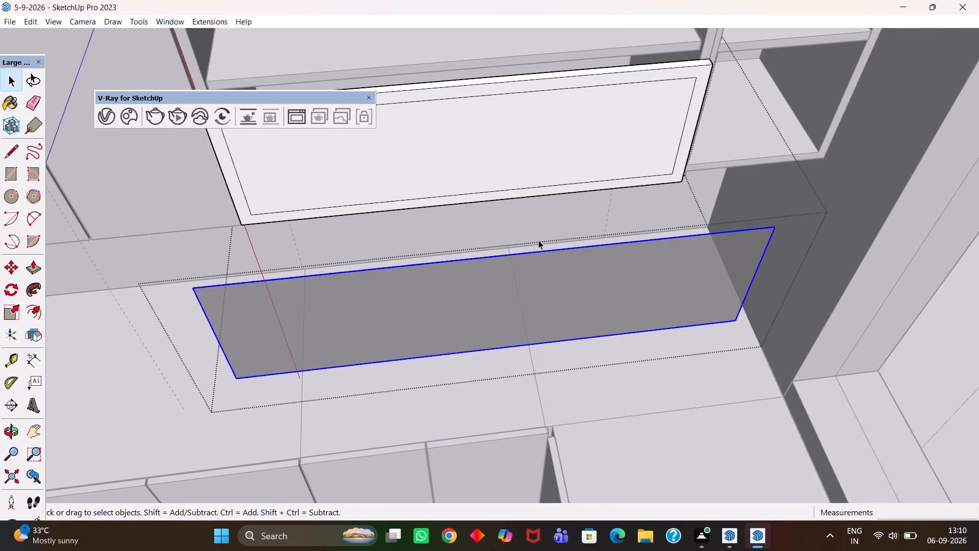
# Push the panel's inset face back about 1/2" to cut the frame opening through, and leave the panel group.
pyautogui.scroll(-5, 475, 314)
pyautogui.press('h')
pyautogui.moveTo(471, 269); pyautogui.dragTo(473, 365)
pyautogui.moveTo(477, 365); pyautogui.dragTo(472, 330, button='middle')
pyautogui.scroll(1, 471, 331)
pyautogui.press('space')
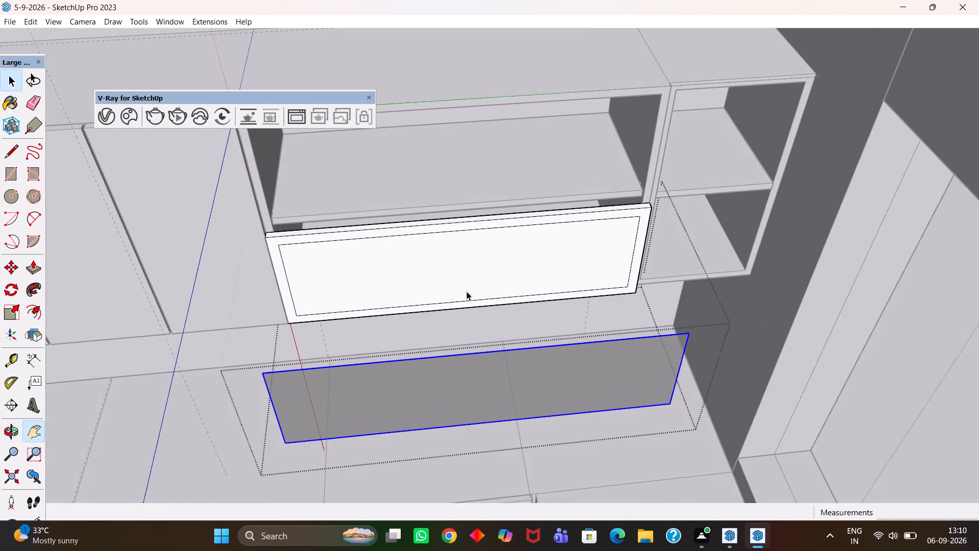
pyautogui.click(458, 273)
pyautogui.scroll(2, 449, 272)
pyautogui.press('p')
pyautogui.click(449, 273)
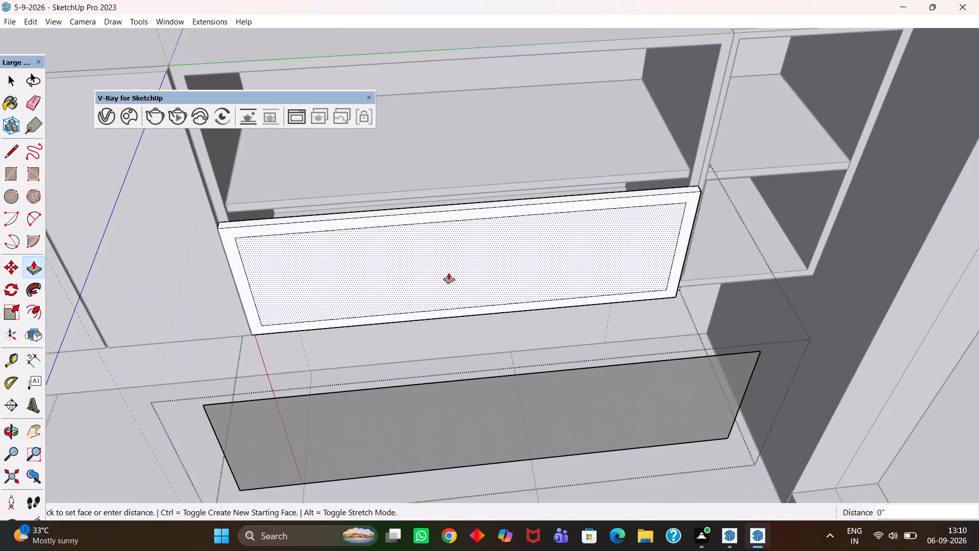
pyautogui.click(466, 254)
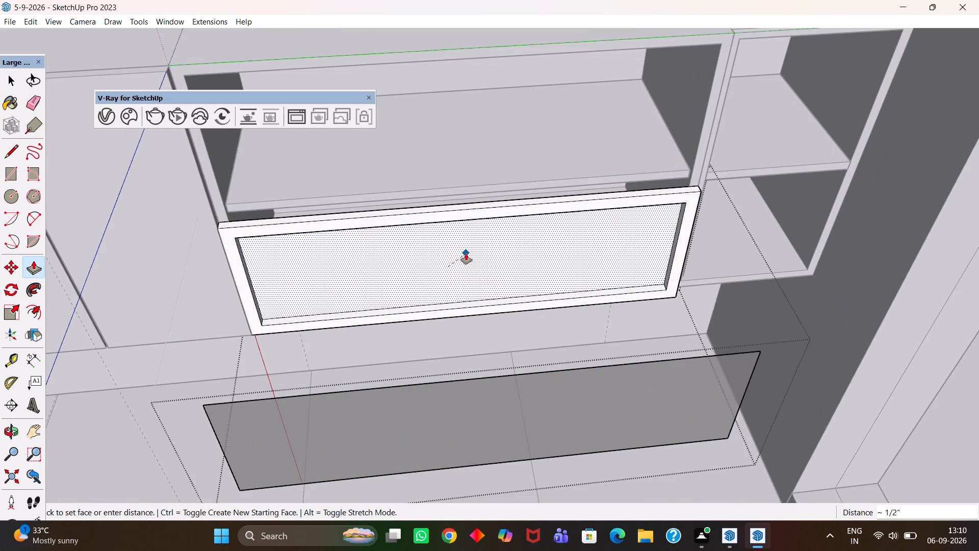
pyautogui.scroll(-4, 450, 266)
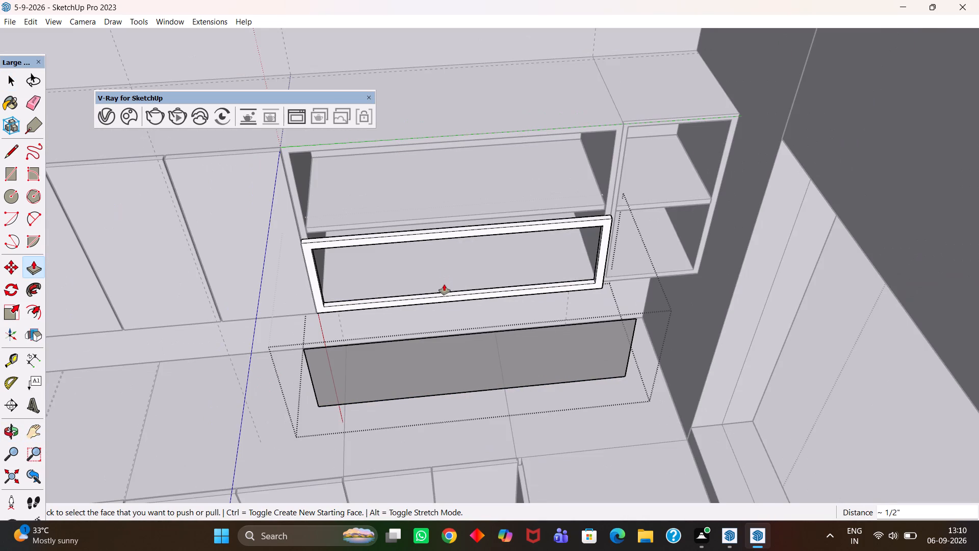
pyautogui.scroll(-1, 444, 304)
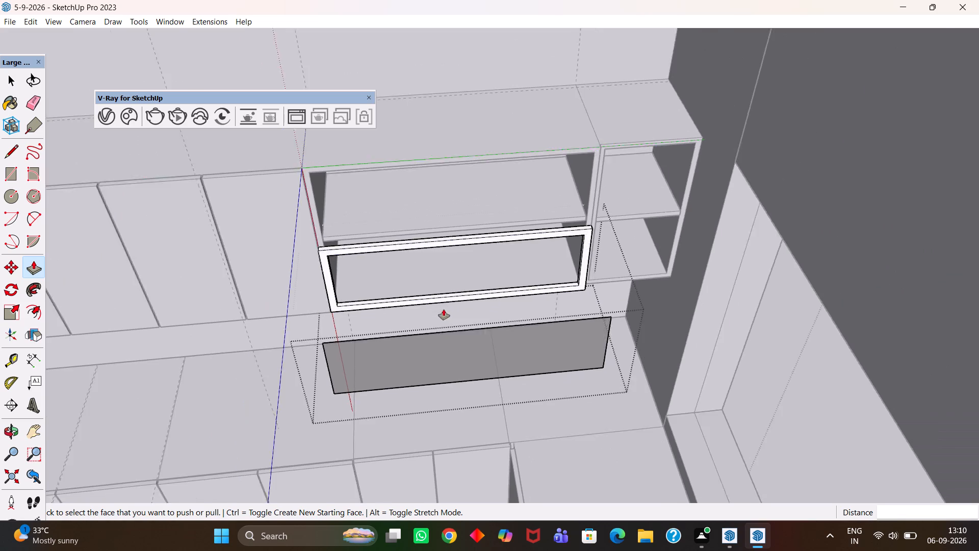
pyautogui.scroll(-1, 444, 309)
pyautogui.moveTo(444, 321); pyautogui.dragTo(445, 336, button='middle')
pyautogui.press('space')
pyautogui.click(290, 415)
# Reopen the panel group and move the glass pane by its lower corner into the frame opening's matching corner.
pyautogui.click(435, 384)
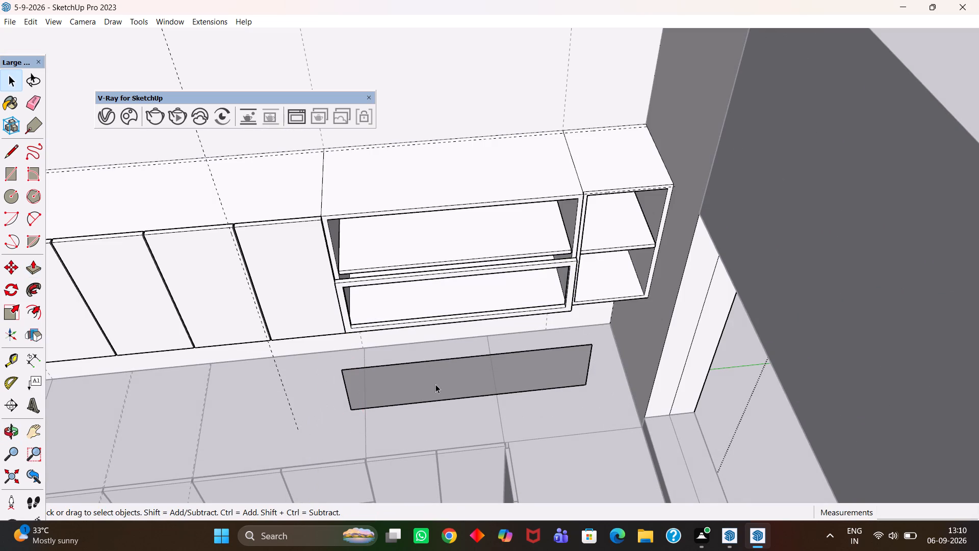
pyautogui.doubleClick(491, 380)
pyautogui.scroll(2, 497, 382)
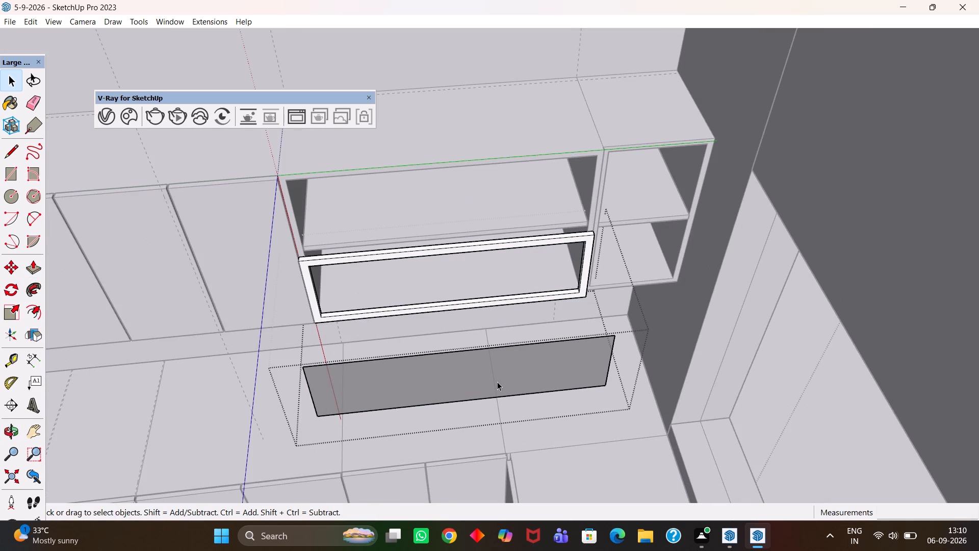
pyautogui.click(497, 382)
pyautogui.scroll(2, 536, 386)
pyautogui.press('m')
pyautogui.click(622, 390)
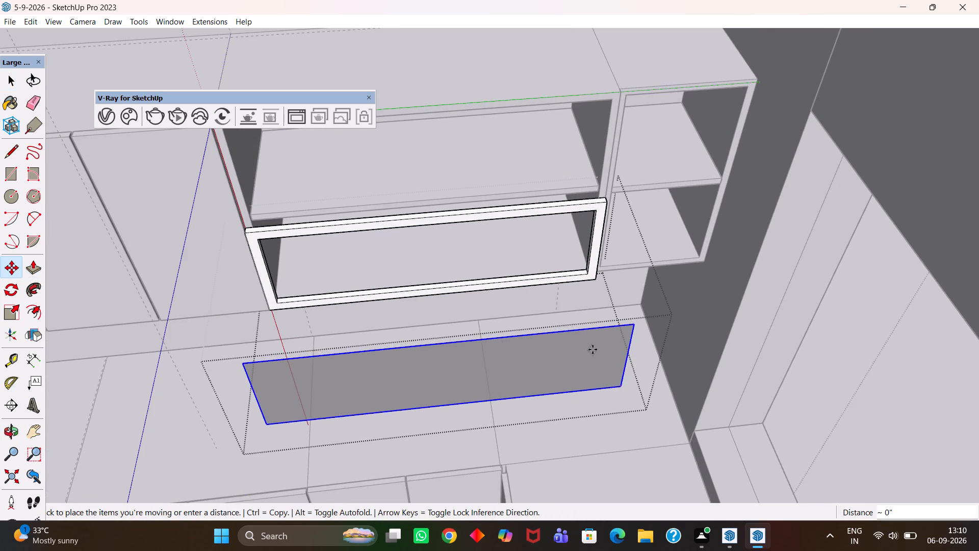
pyautogui.click(587, 270)
# Examine how the glass pane sits at the frame opening's lower corner.
pyautogui.scroll(5, 582, 273)
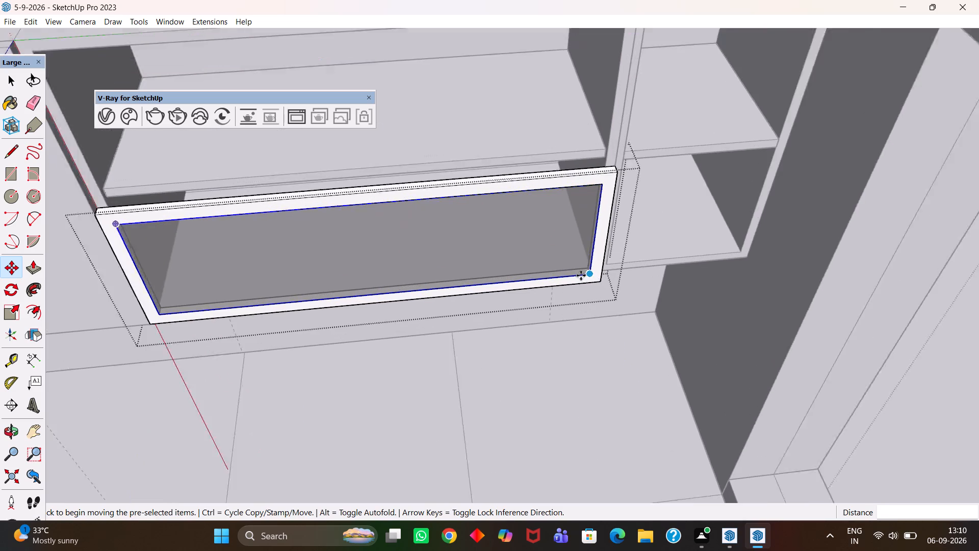
pyautogui.scroll(10, 581, 275)
pyautogui.scroll(-4, 578, 282)
pyautogui.moveTo(586, 295); pyautogui.dragTo(556, 316, button='middle')
pyautogui.scroll(3, 556, 316)
pyautogui.press('space')
pyautogui.click(562, 272)
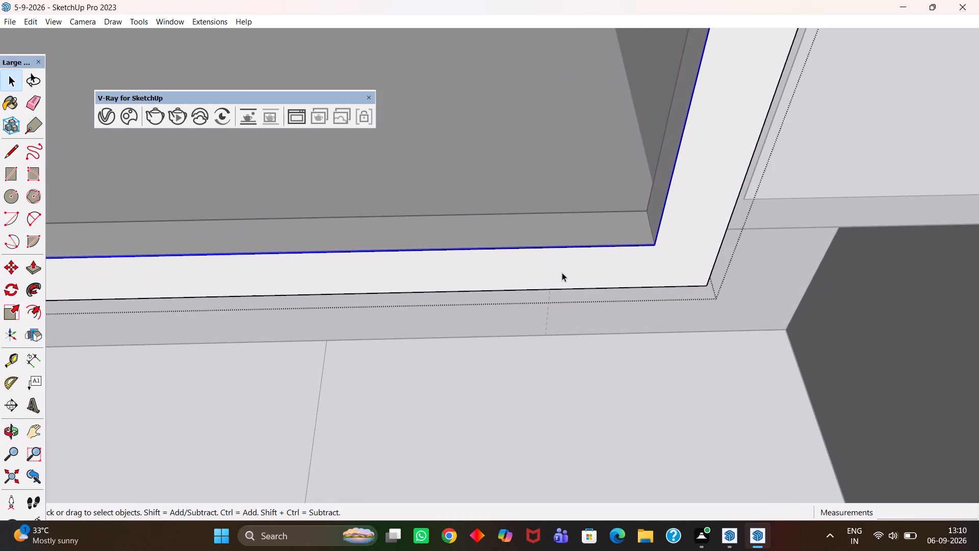
# Leave the panel group, keeping the glass pane inside it.
pyautogui.keyDown('ctrl'); pyautogui.click(551, 220); pyautogui.keyUp('ctrl')
pyautogui.click(560, 275)
pyautogui.click(563, 350)
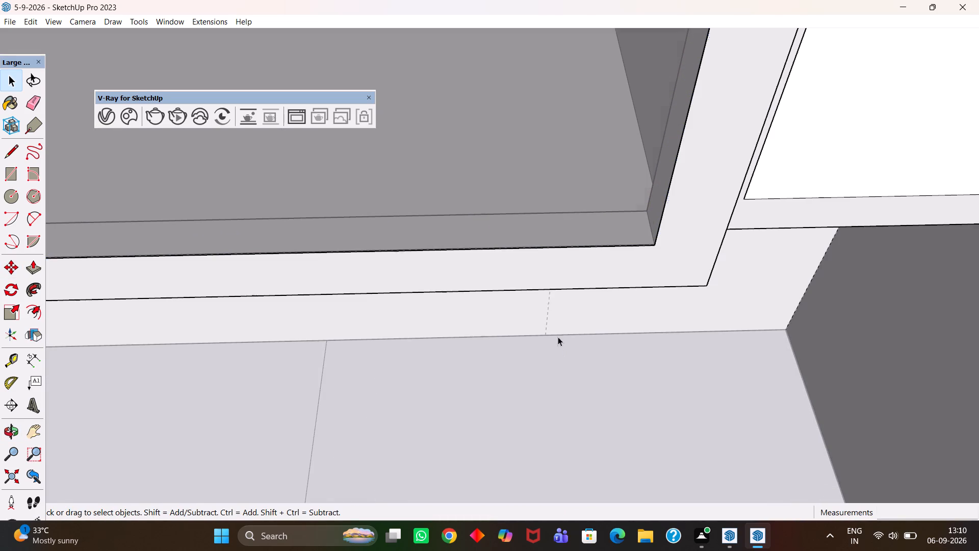
pyautogui.click(541, 241)
pyautogui.keyDown('ctrl'); pyautogui.click(536, 230); pyautogui.keyUp('ctrl')
pyautogui.keyDown('ctrl'); pyautogui.rightClick(530, 216); pyautogui.keyUp('ctrl')
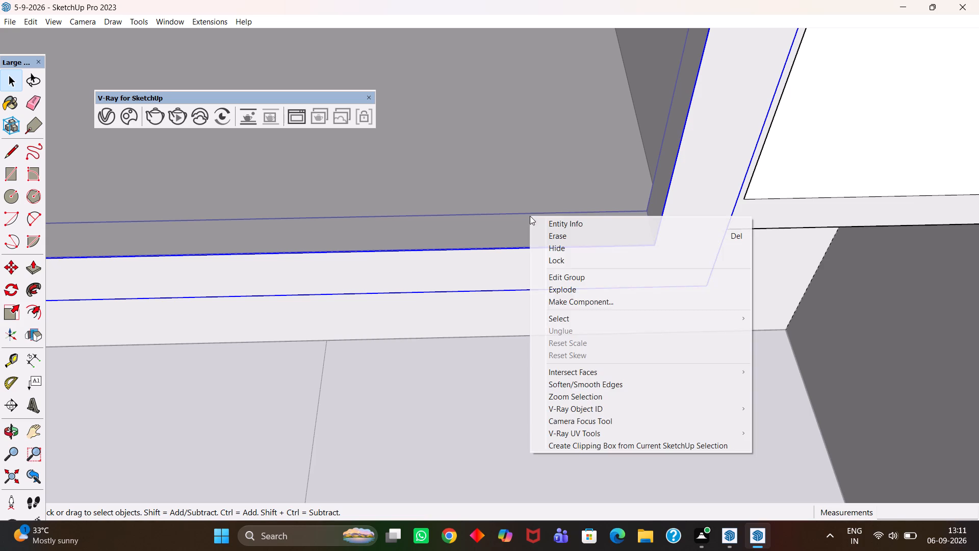
pyautogui.click(526, 389)
# Copy the glass-paned front about 11 1/2" up, from its lower corner to its own upper corner.
pyautogui.scroll(-5, 471, 380)
pyautogui.scroll(-2, 450, 332)
pyautogui.scroll(1, 432, 322)
pyautogui.moveTo(432, 322); pyautogui.dragTo(453, 368, button='middle')
pyautogui.press('h')
pyautogui.scroll(-2, 453, 374)
pyautogui.moveTo(360, 338); pyautogui.dragTo(607, 311)
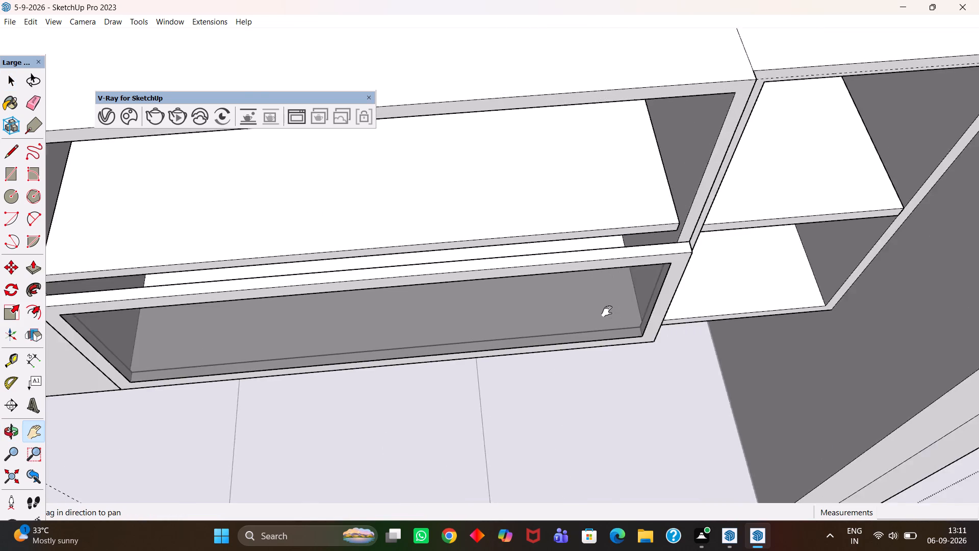
pyautogui.moveTo(607, 311); pyautogui.dragTo(626, 307)
pyautogui.scroll(-3, 398, 318)
pyautogui.moveTo(384, 318); pyautogui.dragTo(390, 325, button='middle')
pyautogui.scroll(2, 390, 325)
pyautogui.press('space')
pyautogui.click(340, 325)
pyautogui.press('h')
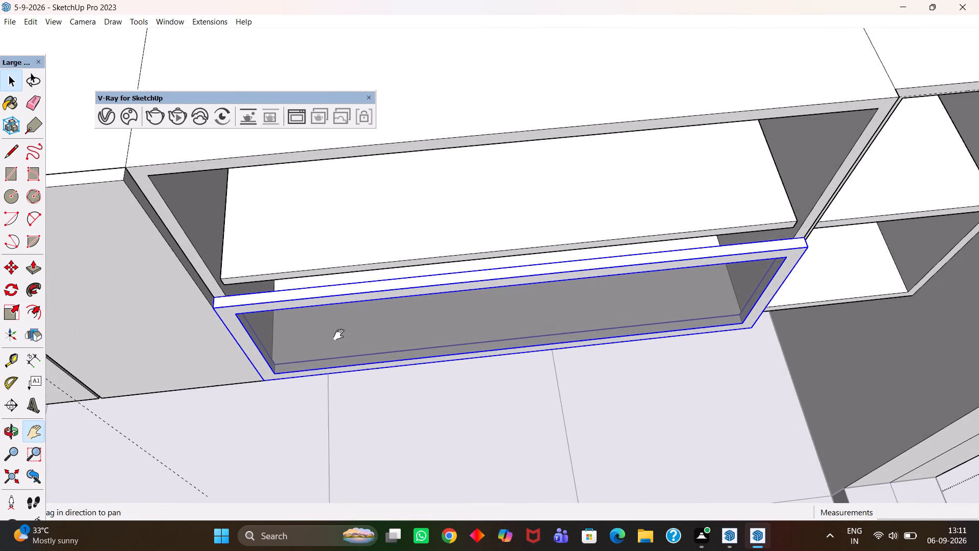
pyautogui.moveTo(323, 334); pyautogui.dragTo(527, 336)
pyautogui.press('m')
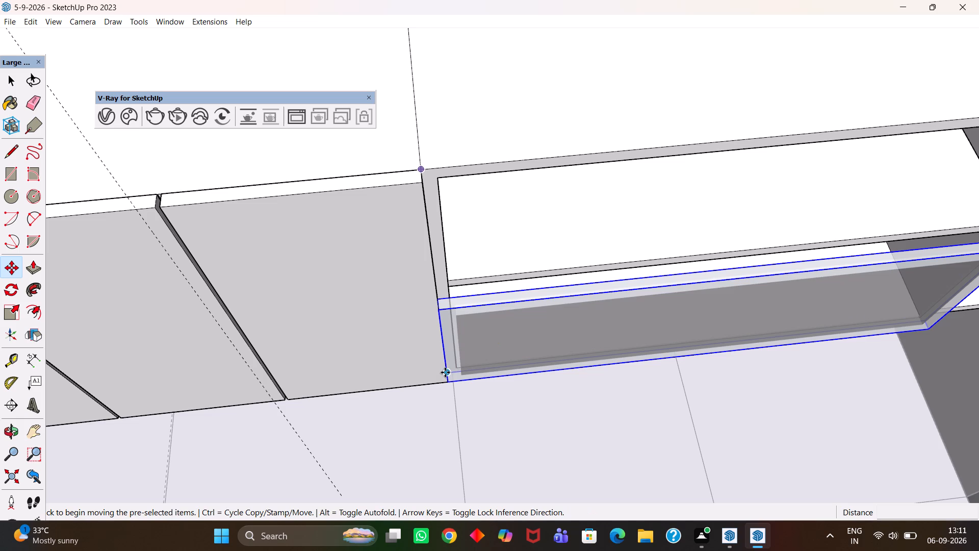
pyautogui.click(446, 372)
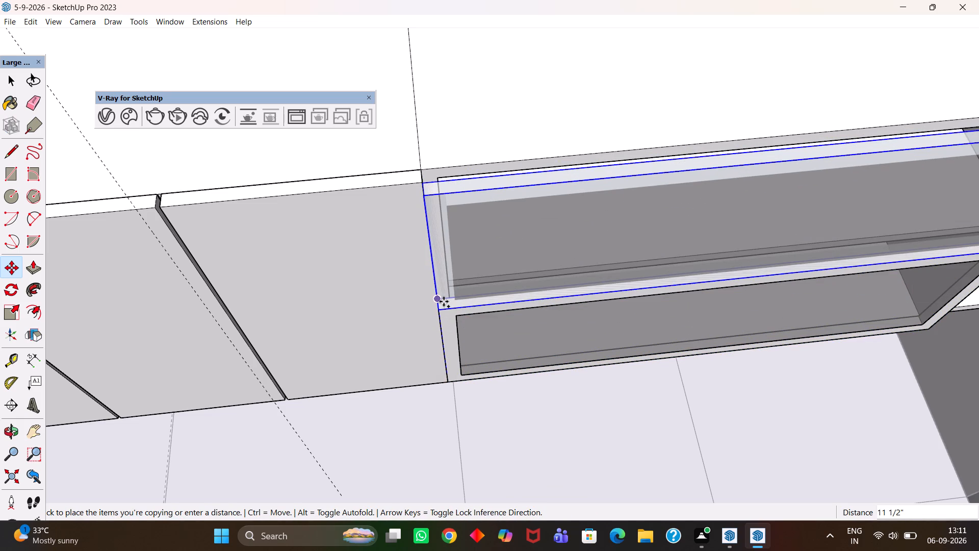
pyautogui.click(444, 302)
# Move the copied front about 1" by its upper back corner onto the cabinet's top corner, level with the neighbouring door.
pyautogui.moveTo(458, 357); pyautogui.dragTo(426, 238, button='middle')
pyautogui.press('h')
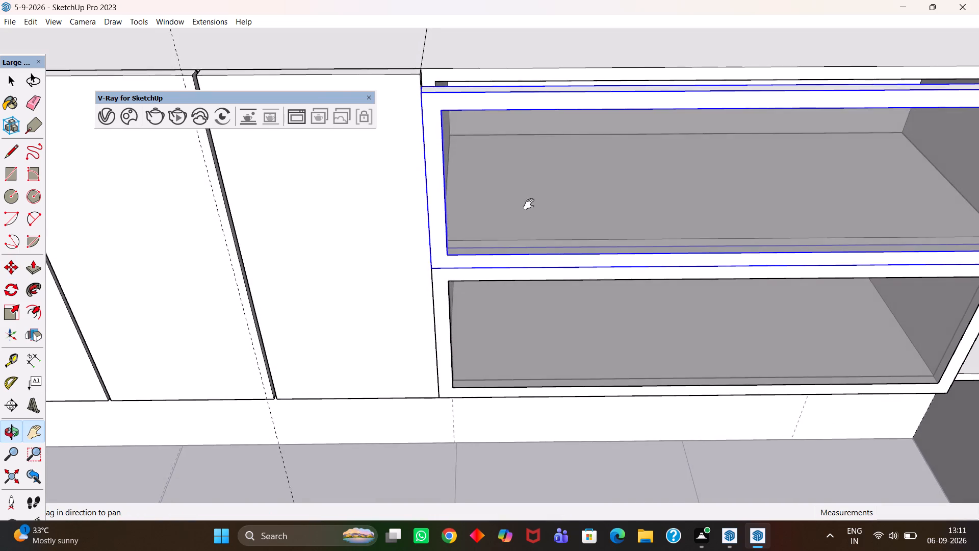
pyautogui.moveTo(529, 205); pyautogui.dragTo(472, 385)
pyautogui.moveTo(409, 314); pyautogui.dragTo(414, 370, button='middle')
pyautogui.scroll(1, 413, 361)
pyautogui.press('m')
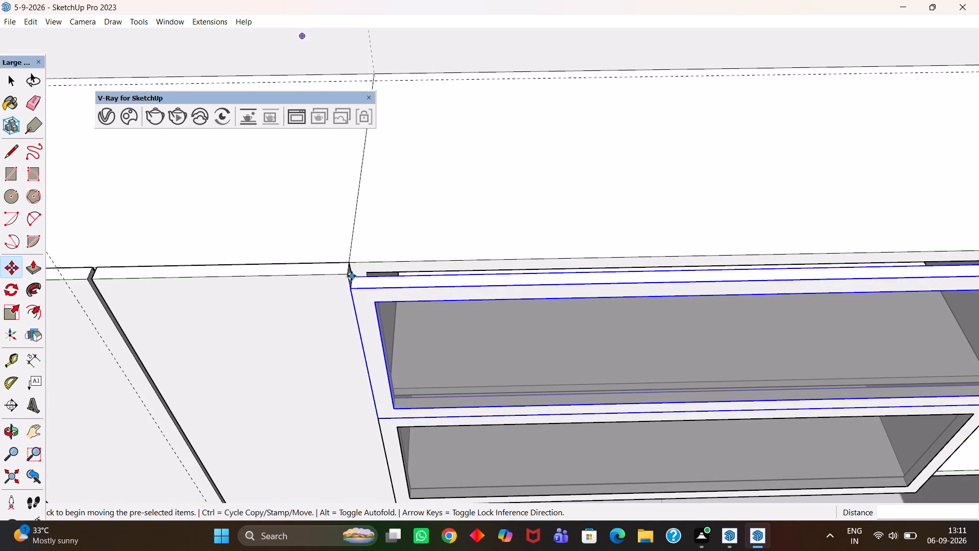
pyautogui.click(351, 276)
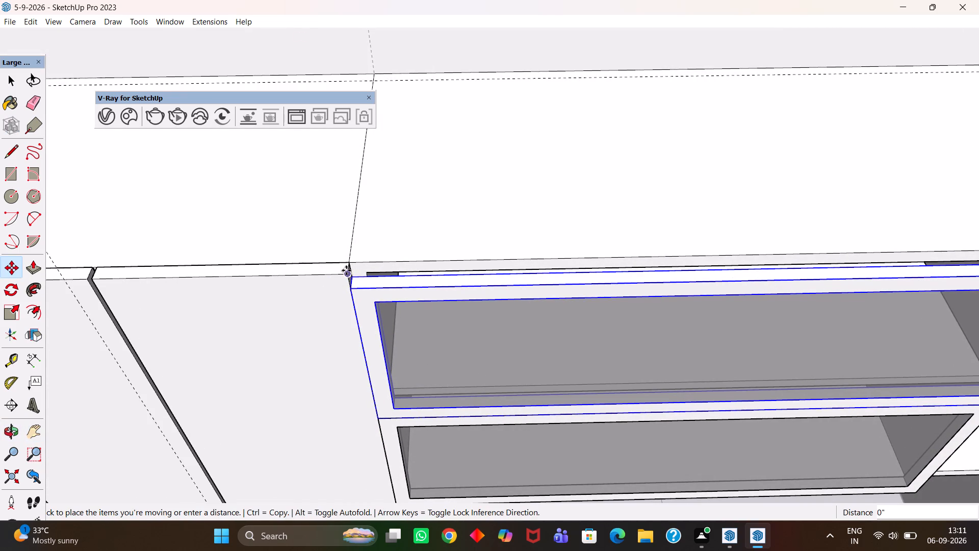
pyautogui.click(346, 270)
pyautogui.scroll(7, 349, 272)
pyautogui.click(354, 281)
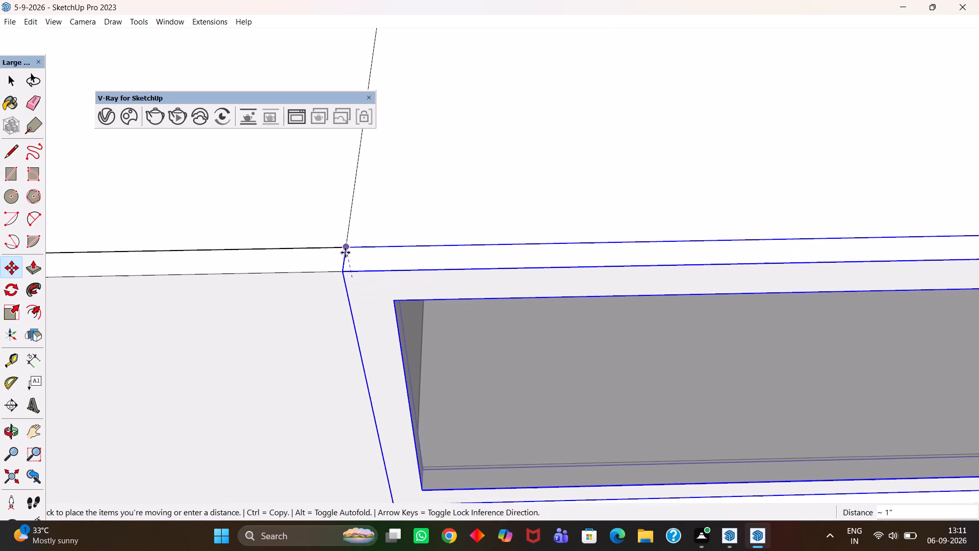
pyautogui.click(345, 252)
# Examine the gap between the two stacked glass-paned fronts and the lower front's fit at the cabinet bottom.
pyautogui.scroll(-15, 354, 278)
pyautogui.press('h')
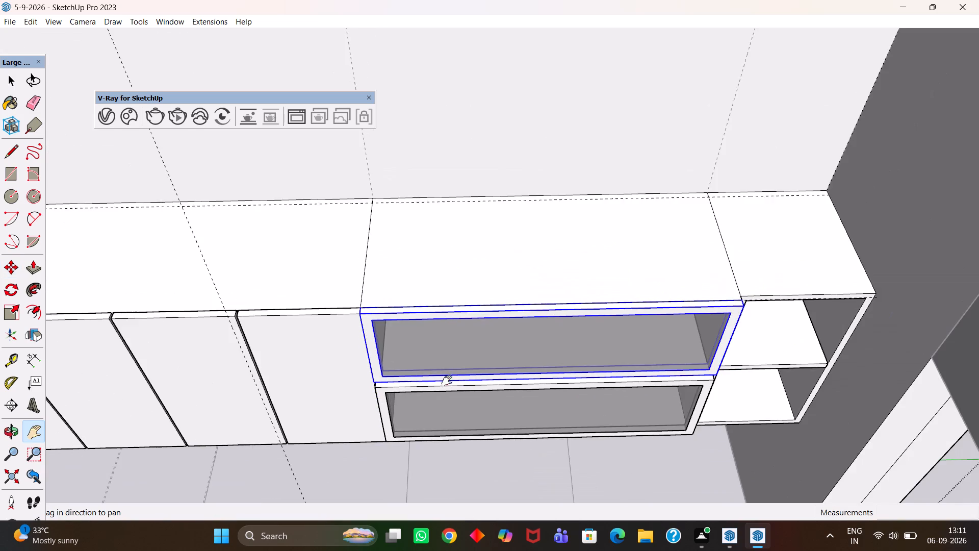
pyautogui.moveTo(449, 381); pyautogui.dragTo(458, 345, button='middle')
pyautogui.scroll(11, 460, 345)
pyautogui.press('h')
pyautogui.moveTo(386, 356); pyautogui.dragTo(382, 233, button='middle')
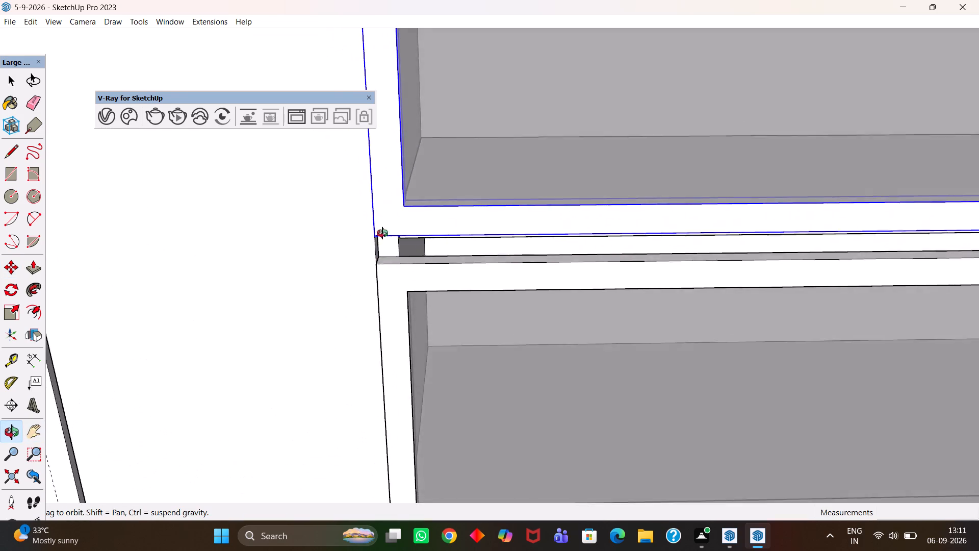
pyautogui.moveTo(382, 233); pyautogui.dragTo(390, 212, button='middle')
pyautogui.scroll(1, 390, 212)
pyautogui.press('h')
pyautogui.scroll(-4, 386, 252)
pyautogui.moveTo(442, 346); pyautogui.dragTo(432, 234)
pyautogui.scroll(3, 435, 328)
pyautogui.moveTo(434, 362); pyautogui.dragTo(404, 222, button='middle')
pyautogui.scroll(1, 416, 335)
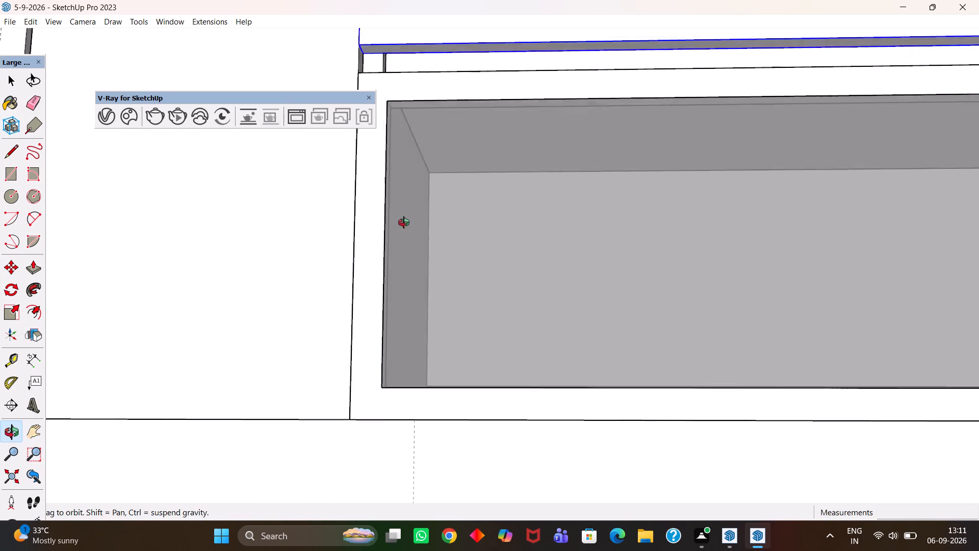
pyautogui.moveTo(404, 222); pyautogui.dragTo(409, 153, button='middle')
pyautogui.scroll(1, 407, 178)
pyautogui.moveTo(397, 285); pyautogui.dragTo(427, 376, button='middle')
pyautogui.scroll(-6, 427, 376)
pyautogui.press('h')
pyautogui.moveTo(432, 298); pyautogui.dragTo(437, 377, button='middle')
pyautogui.scroll(1, 432, 298)
pyautogui.scroll(-2, 439, 380)
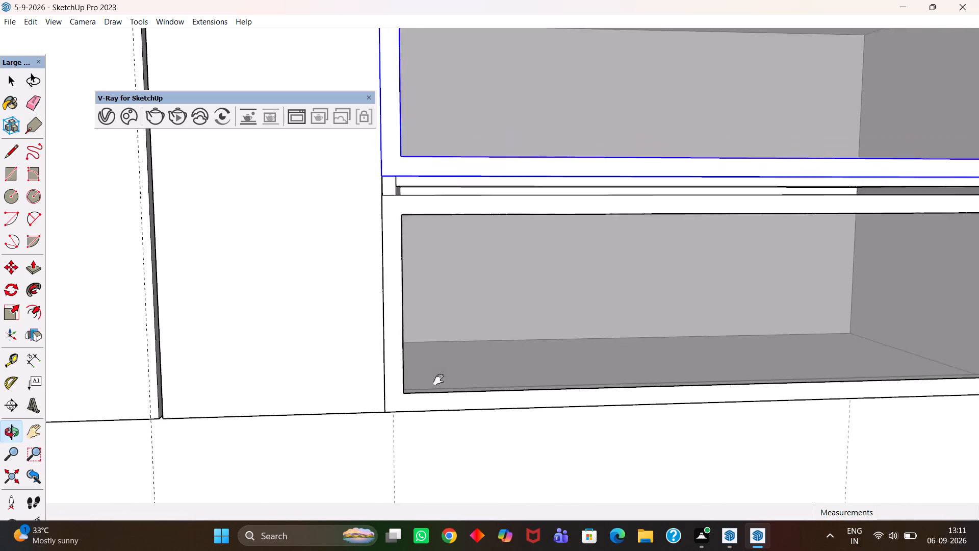
pyautogui.moveTo(401, 272); pyautogui.dragTo(420, 376)
pyautogui.moveTo(436, 375); pyautogui.dragTo(393, 393, button='middle')
pyautogui.scroll(1, 397, 381)
# Stretch the lower glass-paned front upward from its top edge to a height scale of about 1.02.
pyautogui.press('space')
pyautogui.click(418, 347)
pyautogui.moveTo(425, 325); pyautogui.dragTo(428, 344, button='middle')
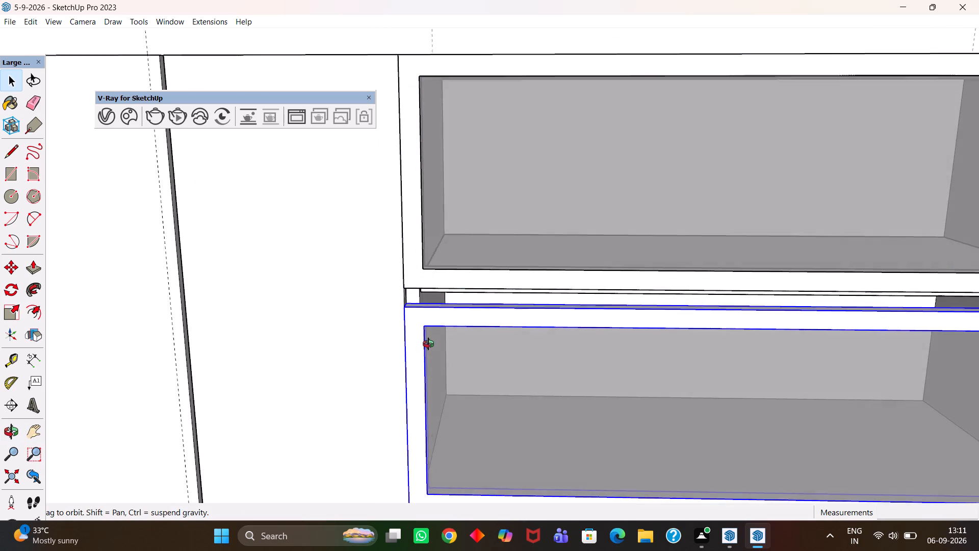
pyautogui.moveTo(428, 344); pyautogui.dragTo(449, 361, button='middle')
pyautogui.press('s')
pyautogui.scroll(-1, 459, 362)
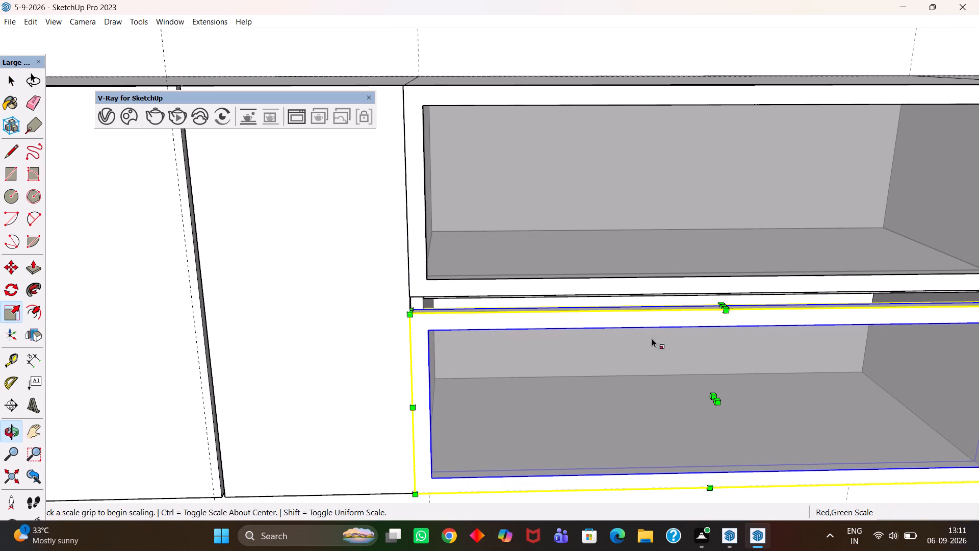
pyautogui.click(720, 304)
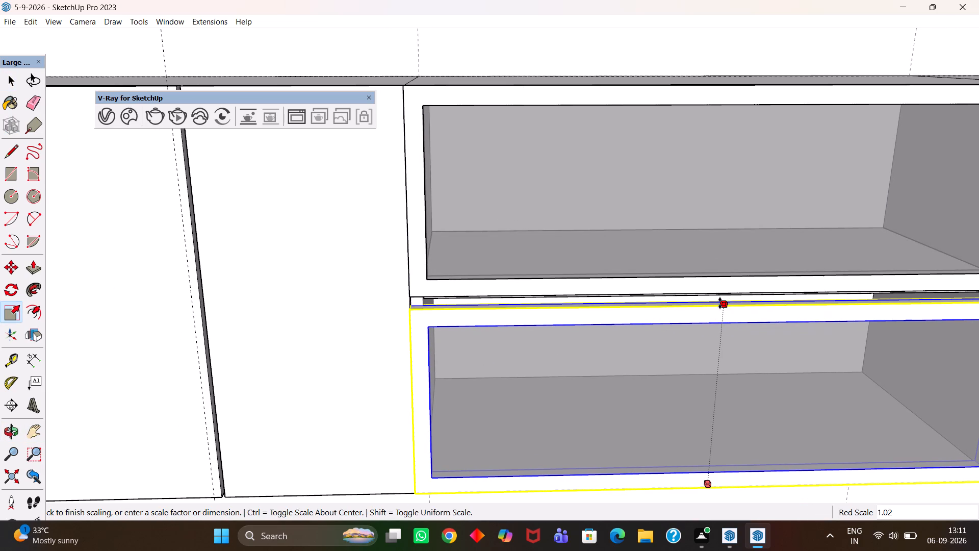
pyautogui.click(720, 303)
# Stretch the upper glass-paned front downward to meet the lower front's top edge, at a height scale of about 1.07.
pyautogui.press('space')
pyautogui.click(531, 282)
pyautogui.press('s')
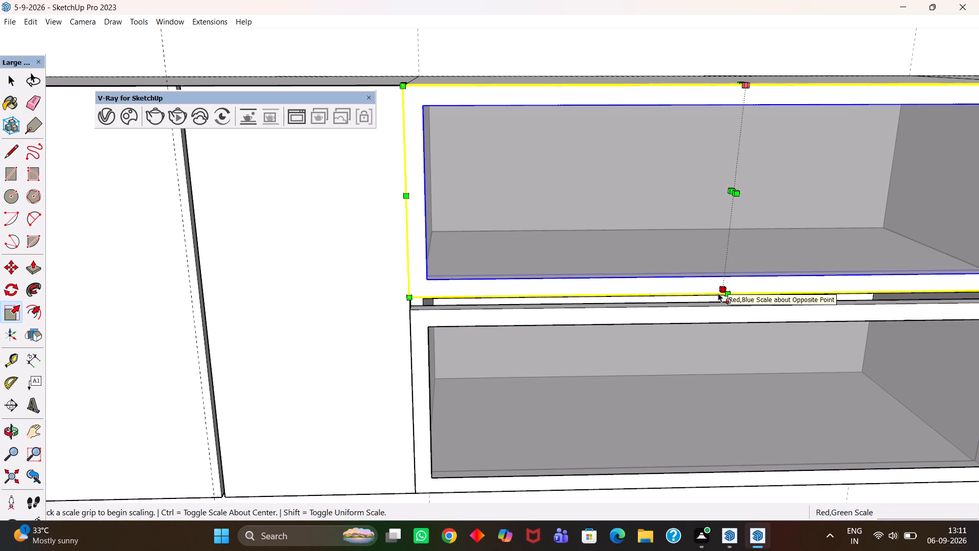
pyautogui.scroll(3, 718, 293)
pyautogui.click(723, 294)
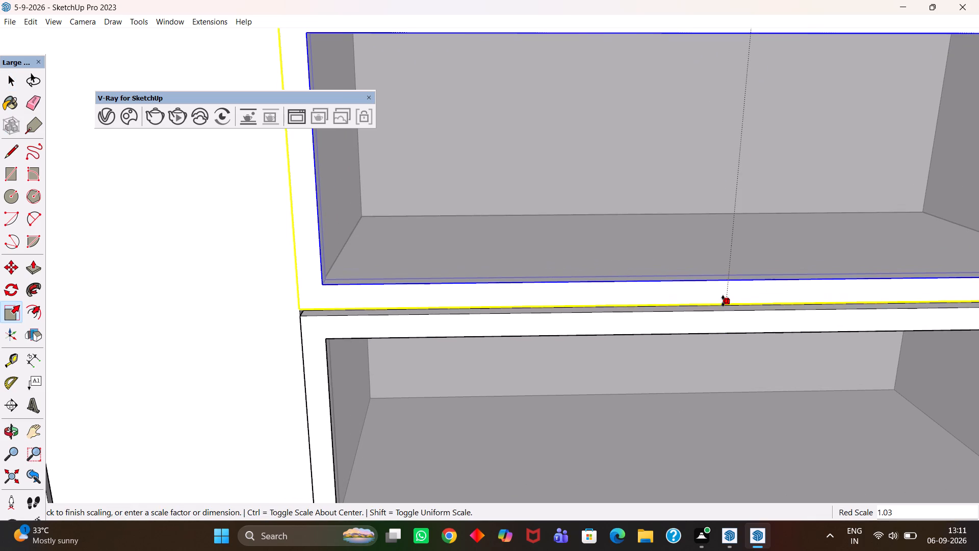
pyautogui.click(710, 310)
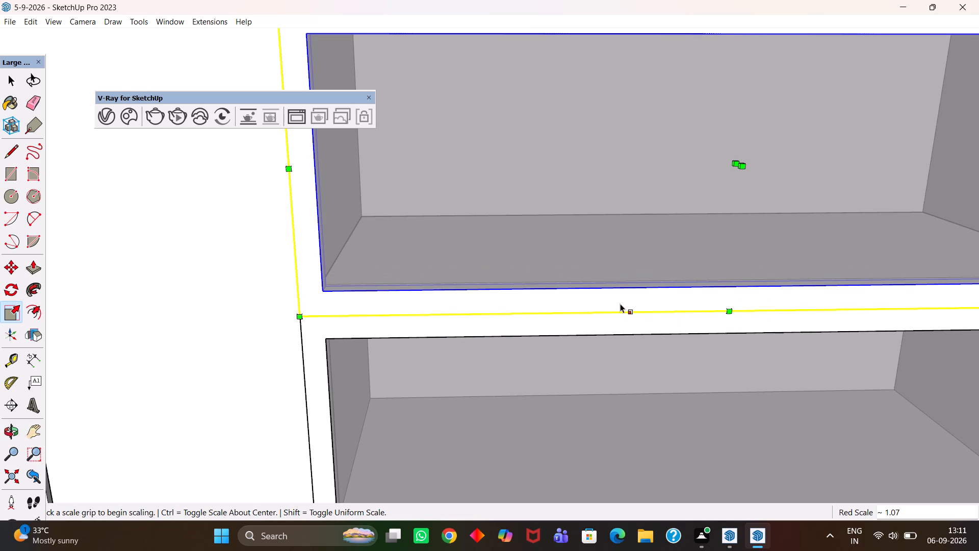
pyautogui.scroll(-4, 600, 310)
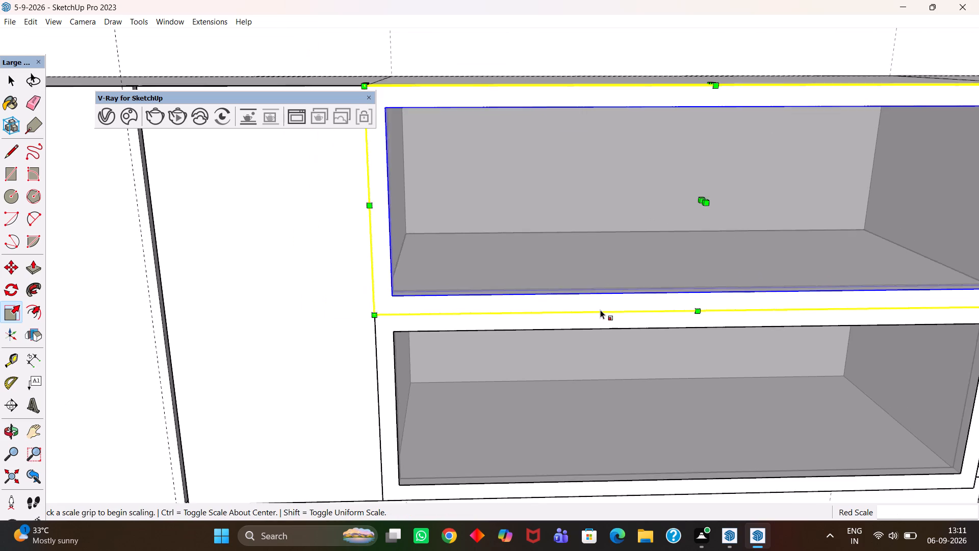
pyautogui.scroll(-3, 600, 310)
pyautogui.moveTo(599, 311); pyautogui.dragTo(599, 334, button='middle')
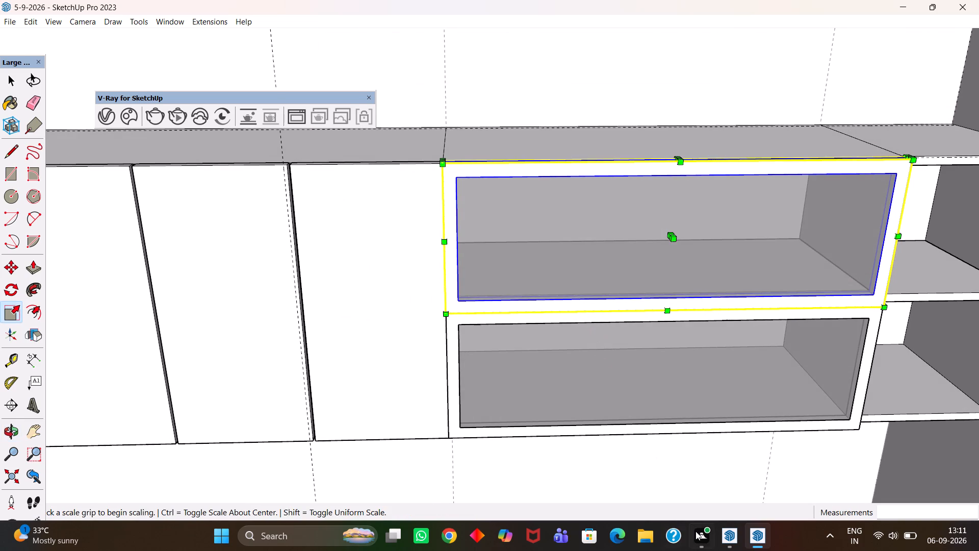
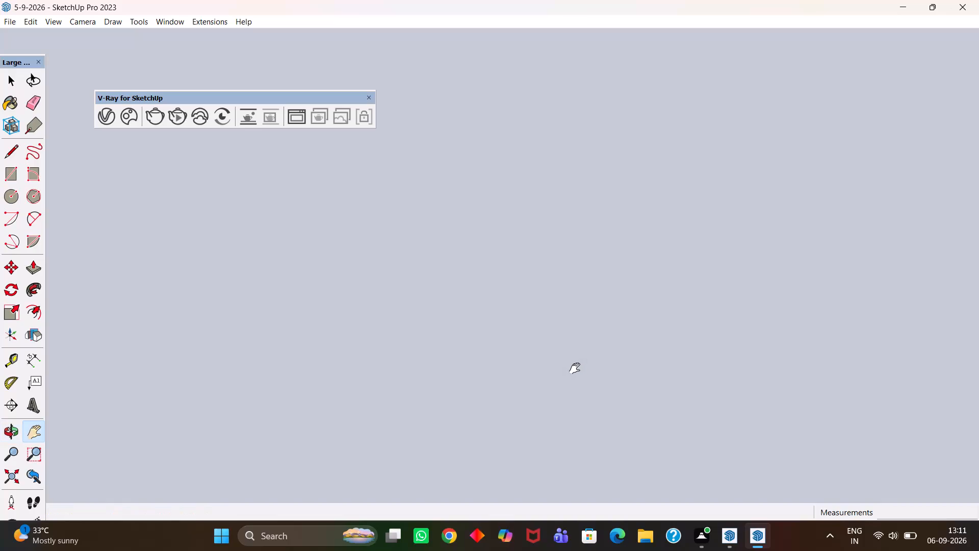
# Leave group editing and examine the row of wall cabinets and open shelf units along the kitchen wall.
pyautogui.scroll(16, 575, 368)
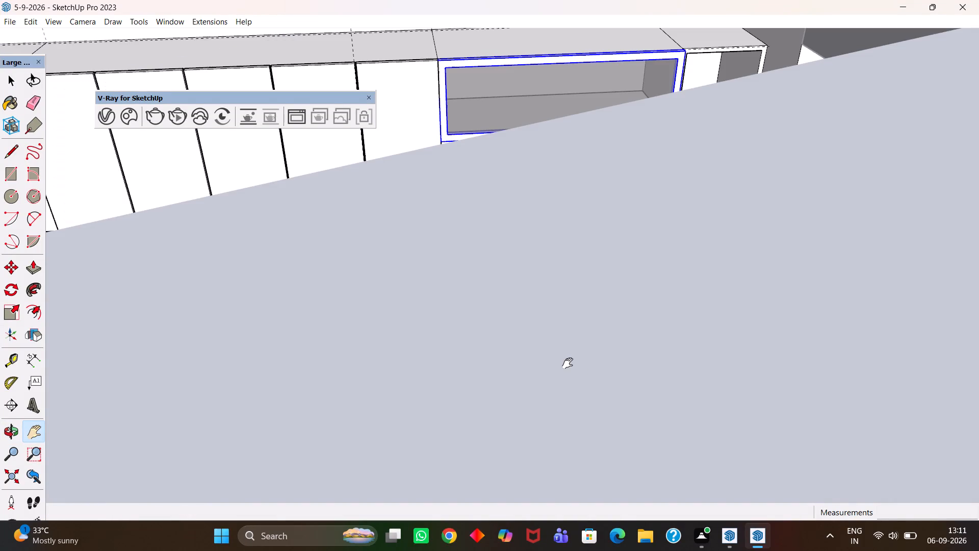
pyautogui.scroll(6, 568, 363)
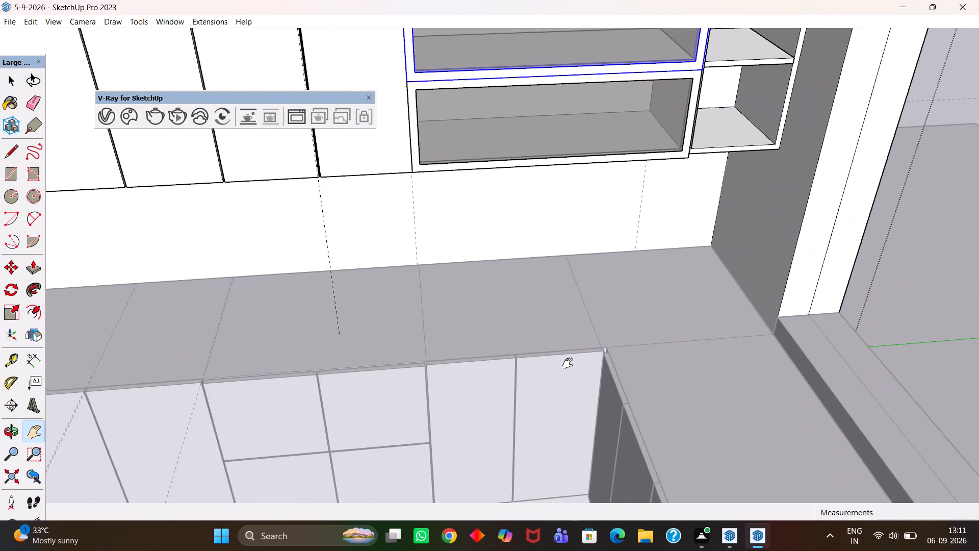
pyautogui.scroll(1, 568, 363)
pyautogui.scroll(-4, 568, 363)
pyautogui.press('h')
pyautogui.moveTo(554, 343); pyautogui.dragTo(553, 372, button='middle')
pyautogui.scroll(2, 549, 369)
pyautogui.press('h')
pyautogui.moveTo(546, 262); pyautogui.dragTo(572, 411)
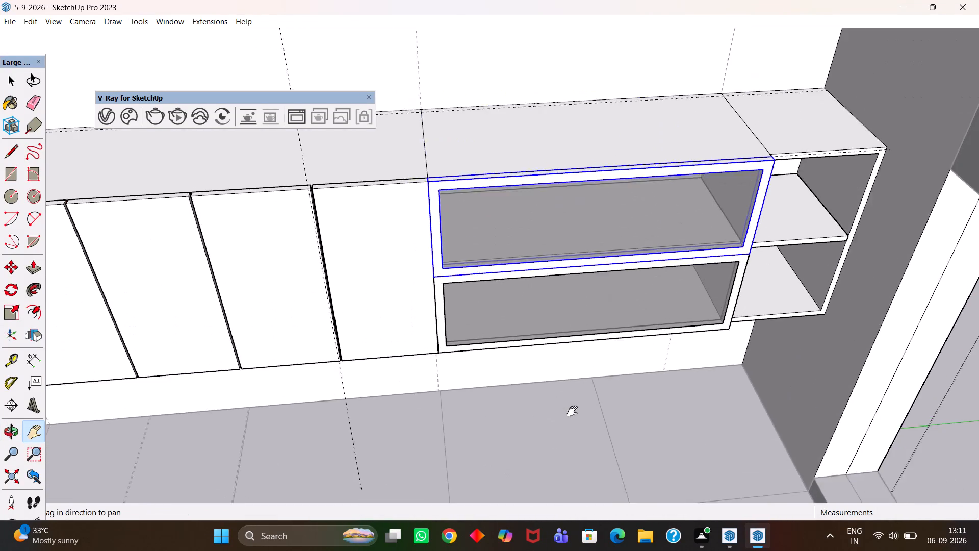
pyautogui.moveTo(572, 411); pyautogui.dragTo(573, 415)
pyautogui.scroll(-4, 569, 375)
pyautogui.moveTo(580, 367); pyautogui.dragTo(558, 379, button='middle')
pyautogui.scroll(1, 578, 368)
pyautogui.scroll(-5, 558, 388)
pyautogui.moveTo(556, 392); pyautogui.dragTo(535, 408, button='middle')
pyautogui.scroll(-3, 535, 408)
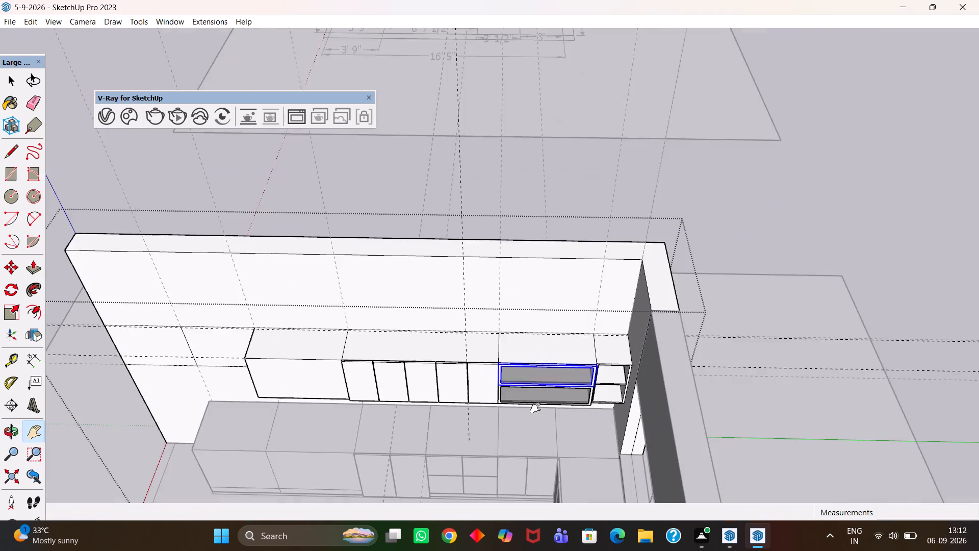
pyautogui.scroll(-4, 535, 408)
pyautogui.press('space')
pyautogui.doubleClick(769, 242)
pyautogui.scroll(6, 542, 395)
pyautogui.press('h')
pyautogui.scroll(-2, 531, 394)
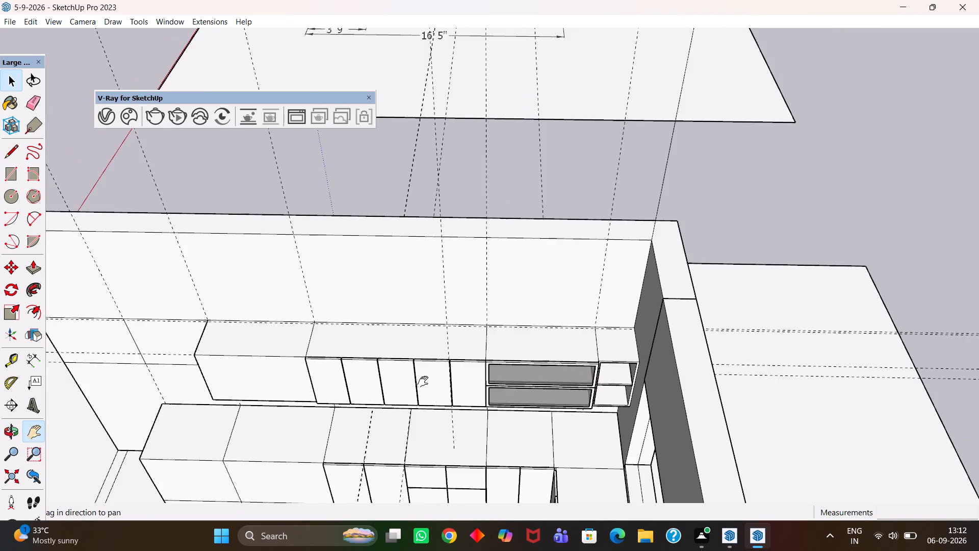
pyautogui.scroll(-1, 423, 382)
pyautogui.moveTo(420, 376); pyautogui.dragTo(555, 380)
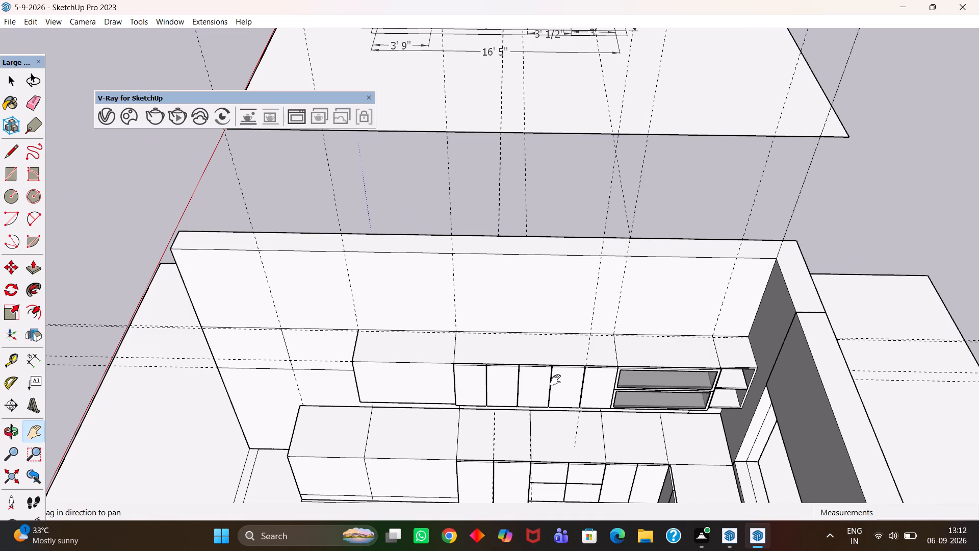
pyautogui.scroll(2, 555, 380)
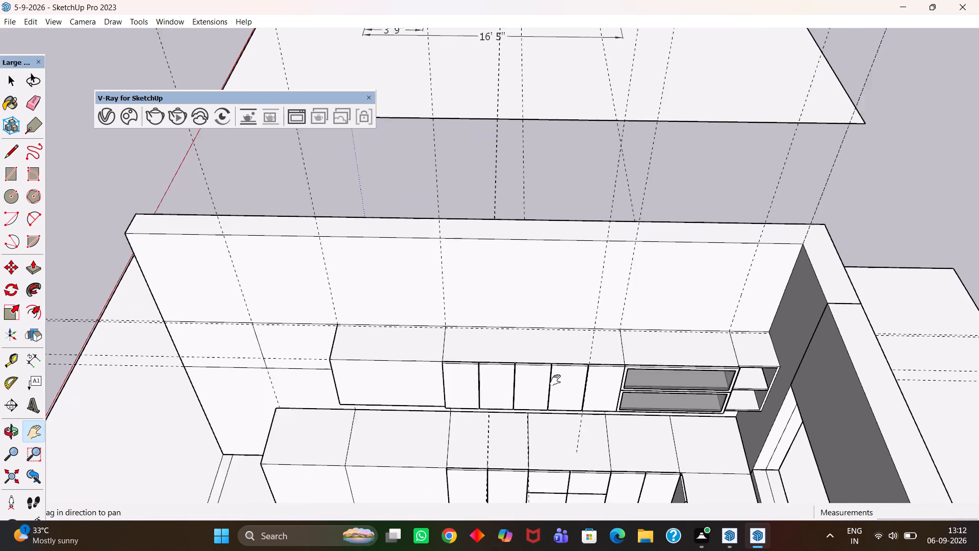
pyautogui.scroll(1, 555, 380)
# Erase the guide line running down to the joint between the plain wall cabinet and the shuttered cabinet.
pyautogui.press('e')
pyautogui.scroll(-4, 555, 380)
pyautogui.click(593, 311)
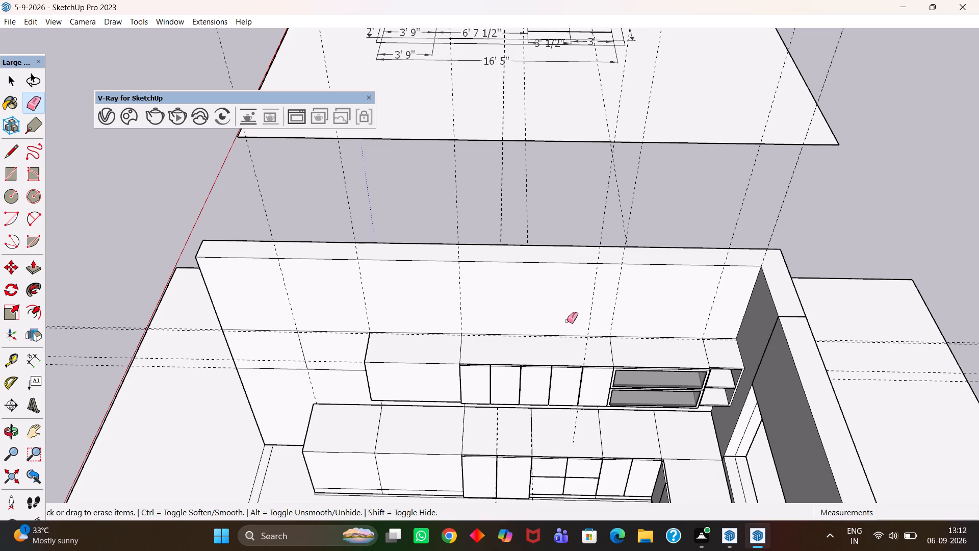
pyautogui.scroll(2, 567, 321)
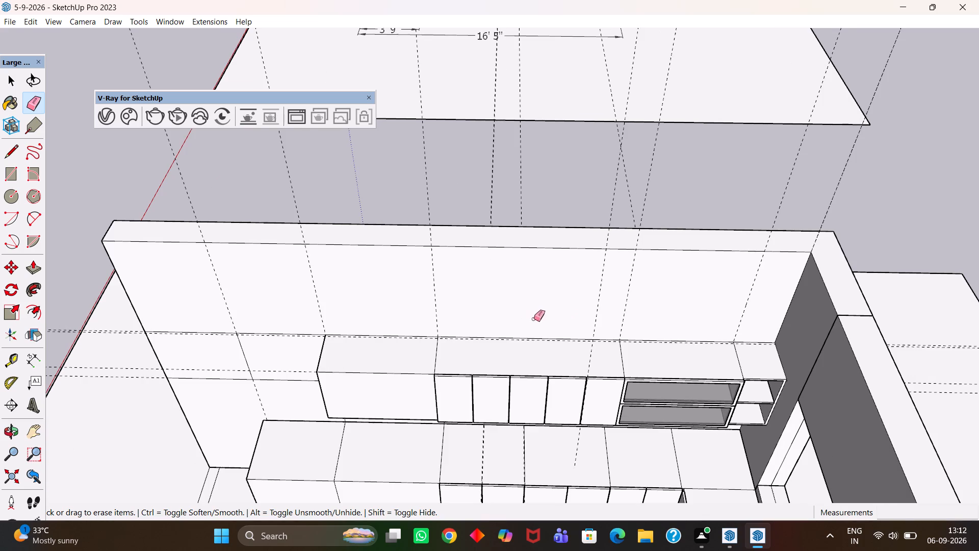
pyautogui.scroll(-4, 534, 322)
pyautogui.scroll(5, 542, 352)
pyautogui.scroll(-5, 535, 346)
pyautogui.press('h')
pyautogui.moveTo(484, 320); pyautogui.dragTo(503, 349, button='middle')
pyautogui.scroll(3, 507, 355)
pyautogui.scroll(-4, 503, 349)
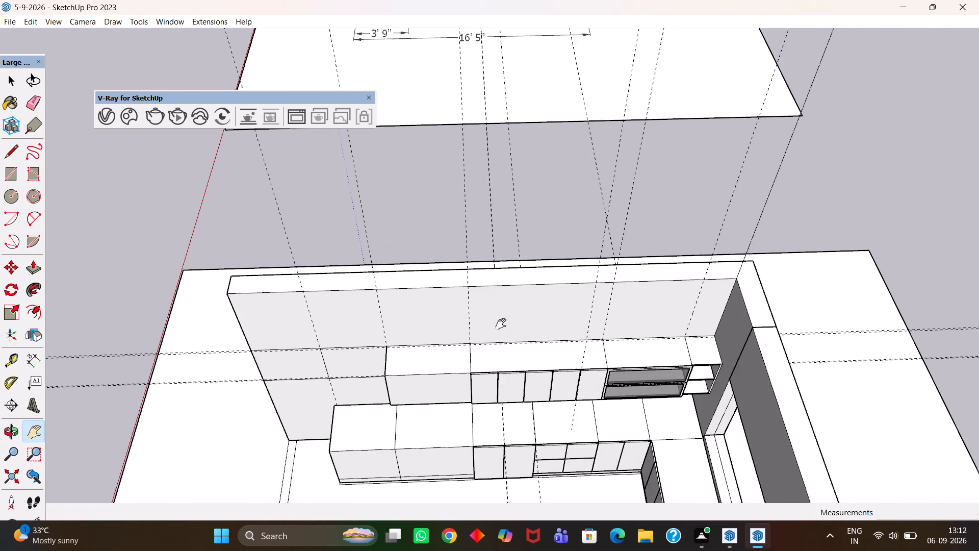
pyautogui.press('space')
pyautogui.click(548, 217)
pyautogui.press('e')
pyautogui.scroll(1, 548, 217)
pyautogui.moveTo(530, 214); pyautogui.dragTo(451, 226)
pyautogui.moveTo(449, 227); pyautogui.dragTo(491, 233)
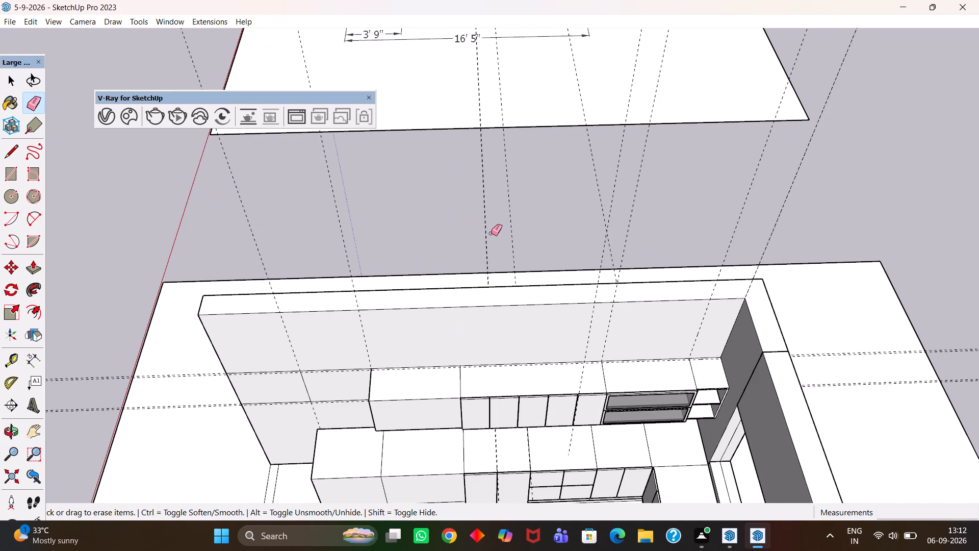
pyautogui.moveTo(491, 233); pyautogui.dragTo(496, 234)
pyautogui.moveTo(510, 237); pyautogui.dragTo(525, 242)
pyautogui.scroll(-5, 521, 242)
pyautogui.scroll(3, 522, 283)
pyautogui.press('h')
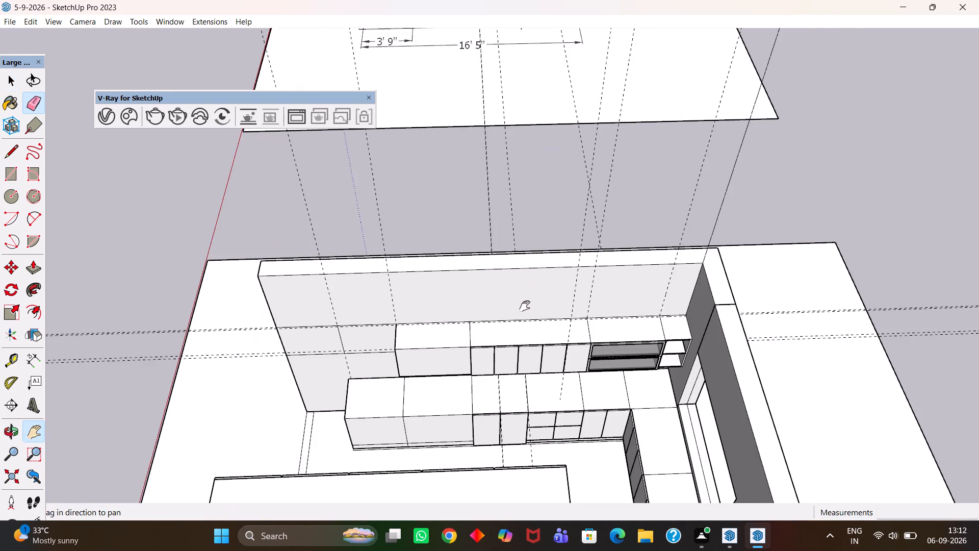
# Copy the first shutter of the wall cabinets 3' along the front to the far end of the plain wall cabinet.
pyautogui.scroll(9, 525, 306)
pyautogui.moveTo(613, 378); pyautogui.dragTo(617, 319, button='middle')
pyautogui.scroll(1, 584, 339)
pyautogui.scroll(1, 612, 282)
pyautogui.scroll(1, 350, 286)
pyautogui.moveTo(329, 279); pyautogui.dragTo(455, 295)
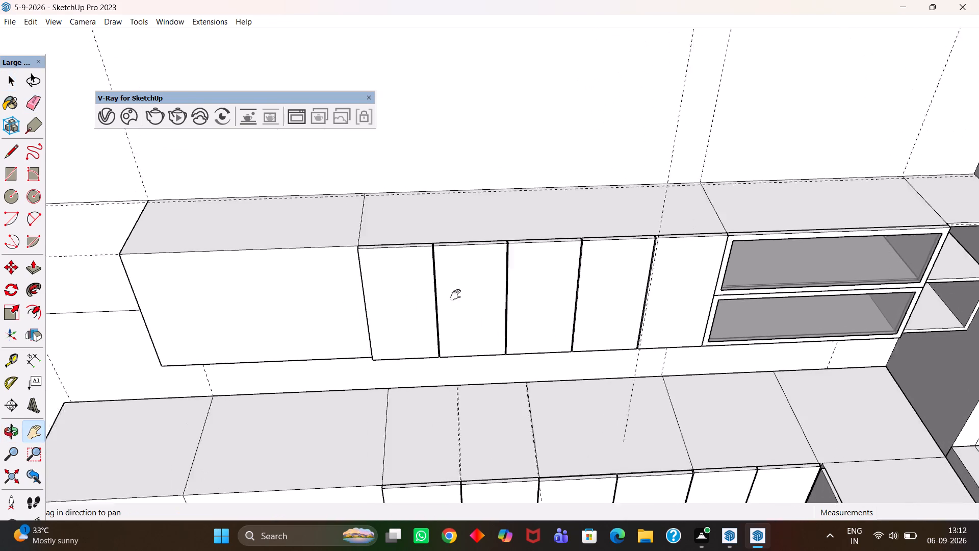
pyautogui.moveTo(455, 295); pyautogui.dragTo(558, 306)
pyautogui.scroll(-5, 559, 312)
pyautogui.moveTo(501, 311); pyautogui.dragTo(501, 350, button='middle')
pyautogui.scroll(4, 501, 350)
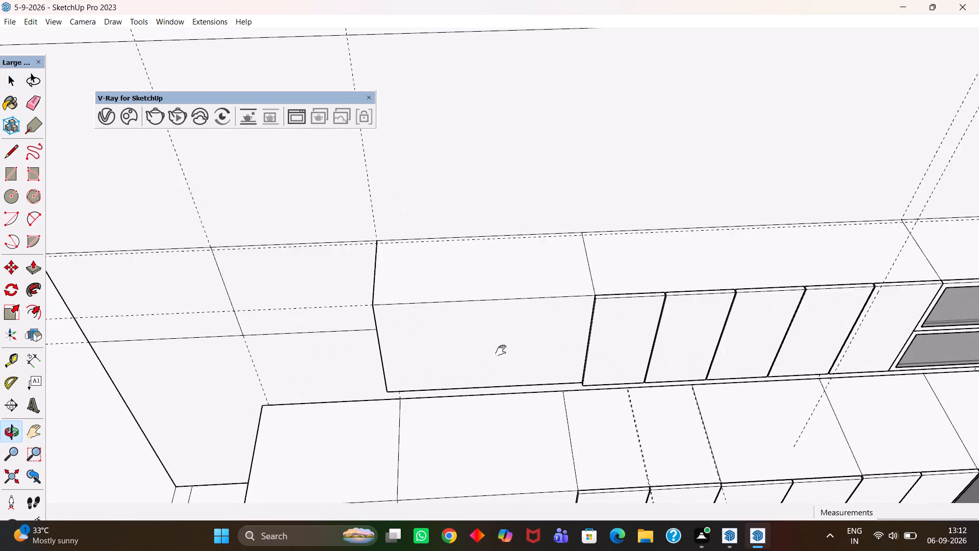
pyautogui.scroll(2, 501, 350)
pyautogui.press('space')
pyautogui.click(628, 329)
pyautogui.doubleClick(636, 323)
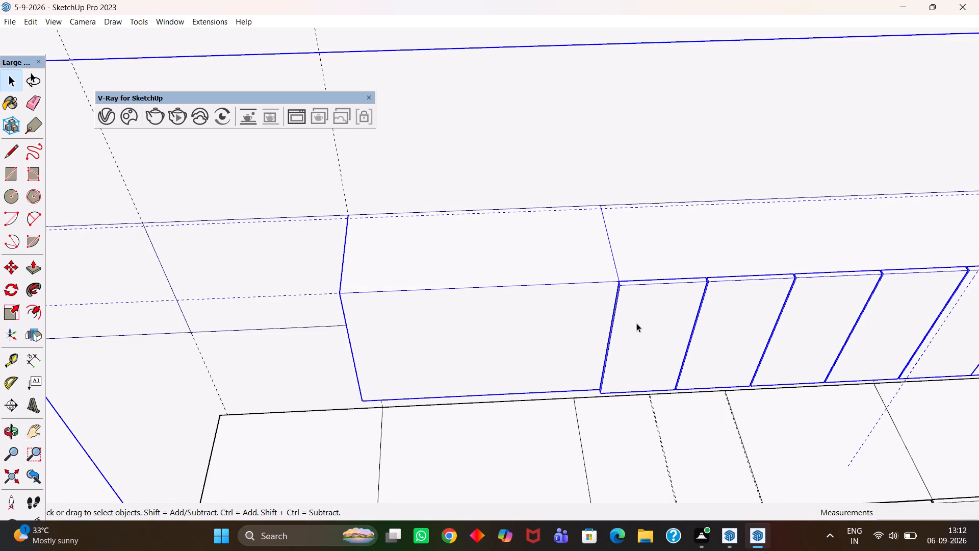
pyautogui.click(636, 304)
pyautogui.moveTo(632, 312); pyautogui.dragTo(631, 322, button='middle')
pyautogui.scroll(3, 631, 322)
pyautogui.press('m')
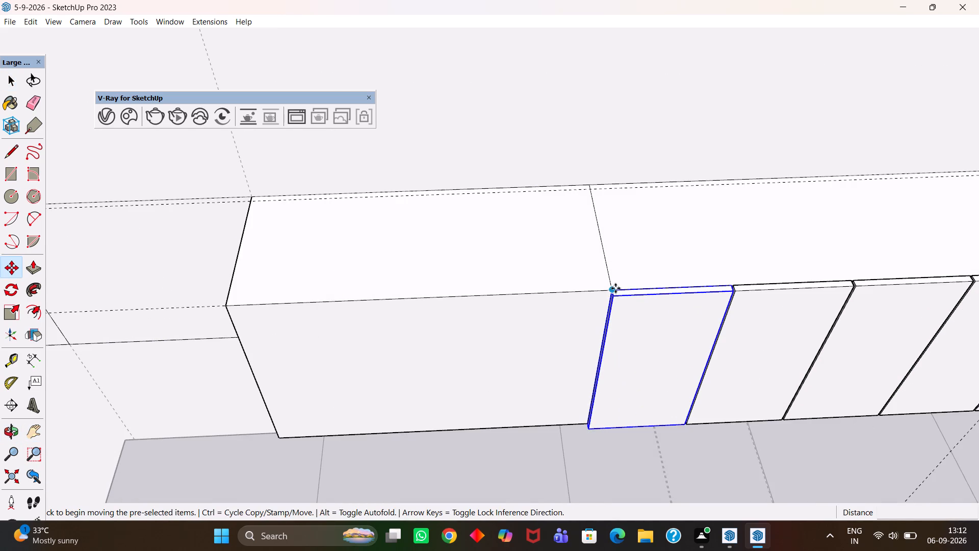
pyautogui.click(615, 288)
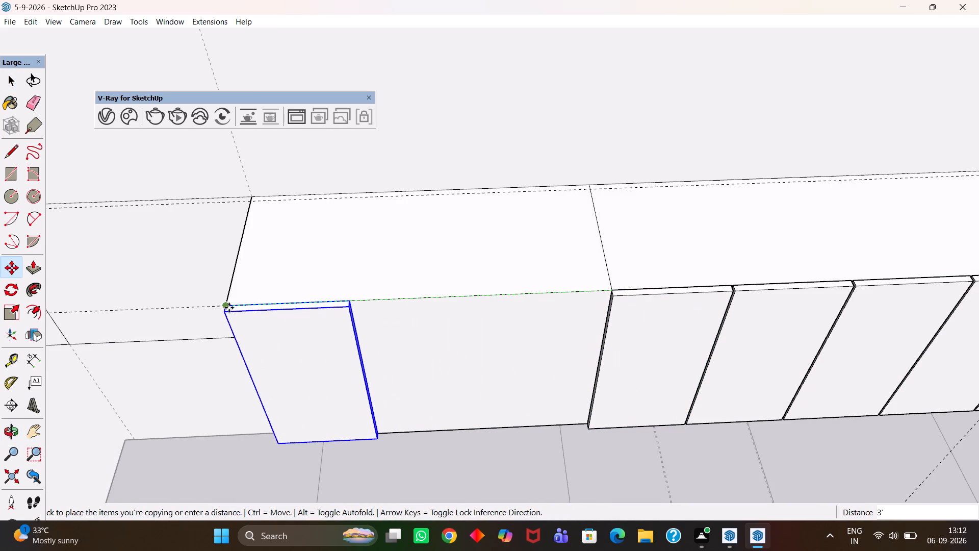
pyautogui.click(229, 308)
# Add a guide line parallel to the plain cabinet's end edge through the middle of its top front edge.
pyautogui.scroll(-4, 421, 314)
pyautogui.press('t')
pyautogui.click(293, 272)
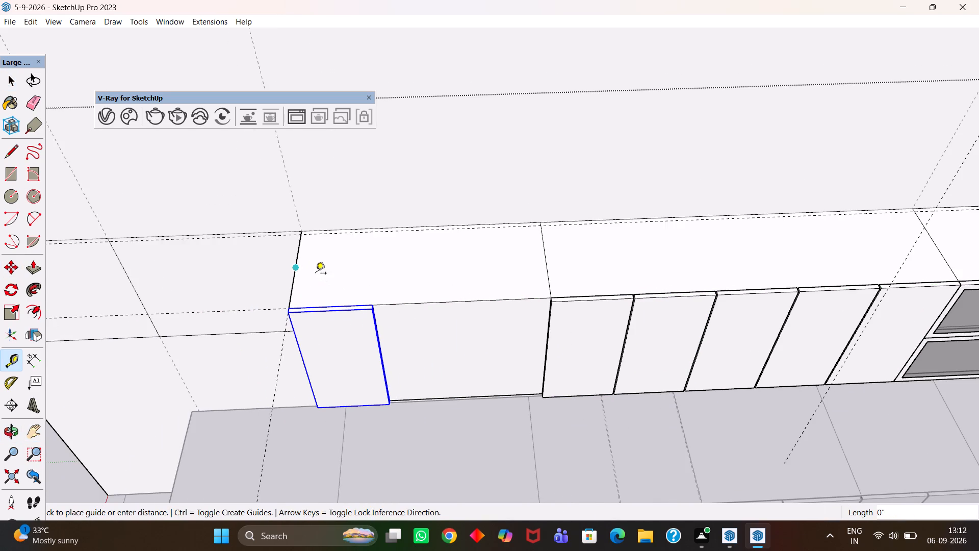
pyautogui.click(424, 304)
# Push/Pull the copied shutter's side face about 6 1/2" to the centre guide and leave the shutter group.
pyautogui.moveTo(424, 312); pyautogui.dragTo(401, 325, button='middle')
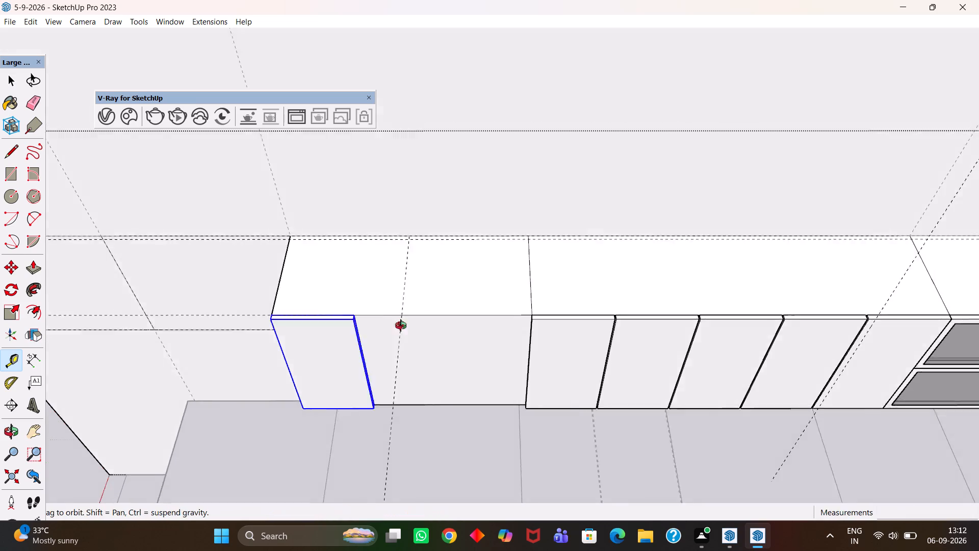
pyautogui.moveTo(401, 325); pyautogui.dragTo(391, 330, button='middle')
pyautogui.scroll(3, 394, 328)
pyautogui.press('space')
pyautogui.scroll(12, 337, 323)
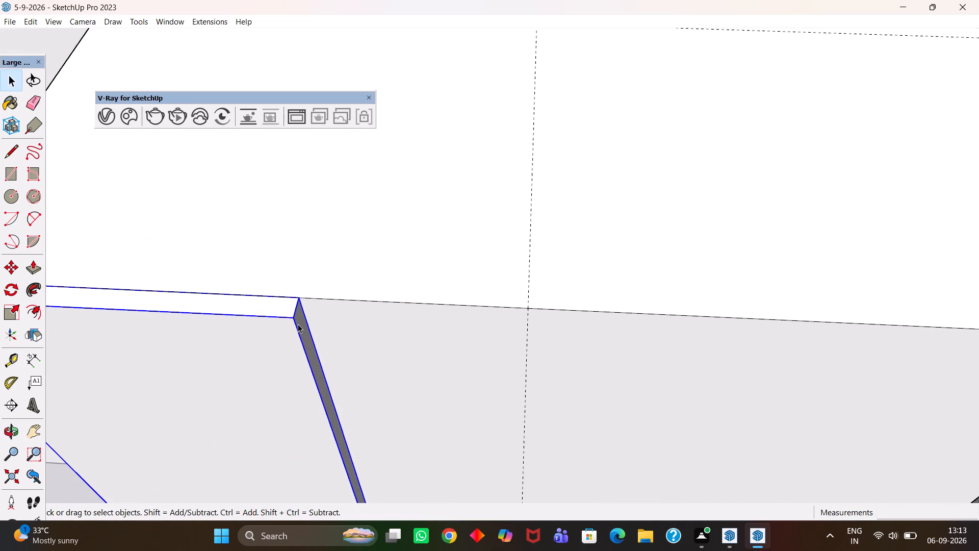
pyautogui.doubleClick(298, 324)
pyautogui.click(298, 320)
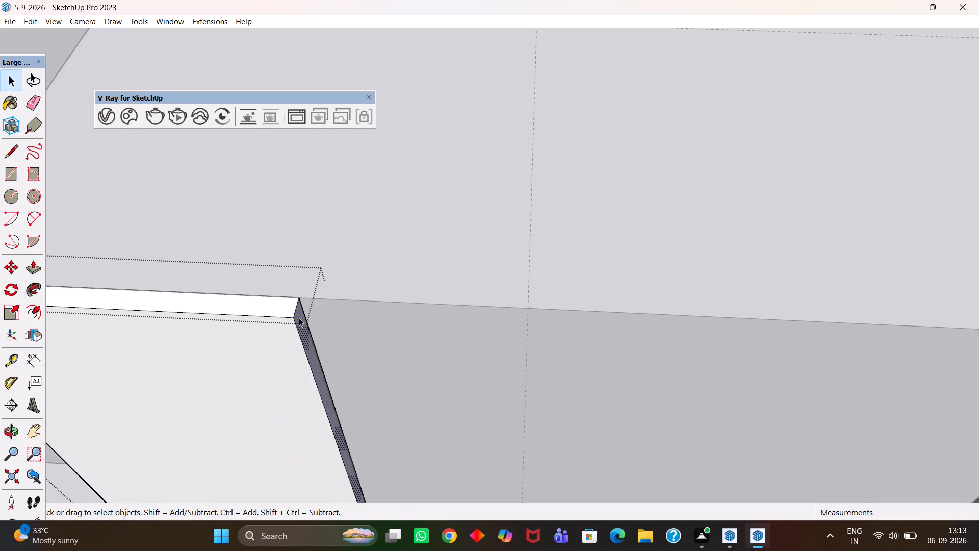
pyautogui.press('p')
pyautogui.click(299, 318)
pyautogui.click(531, 295)
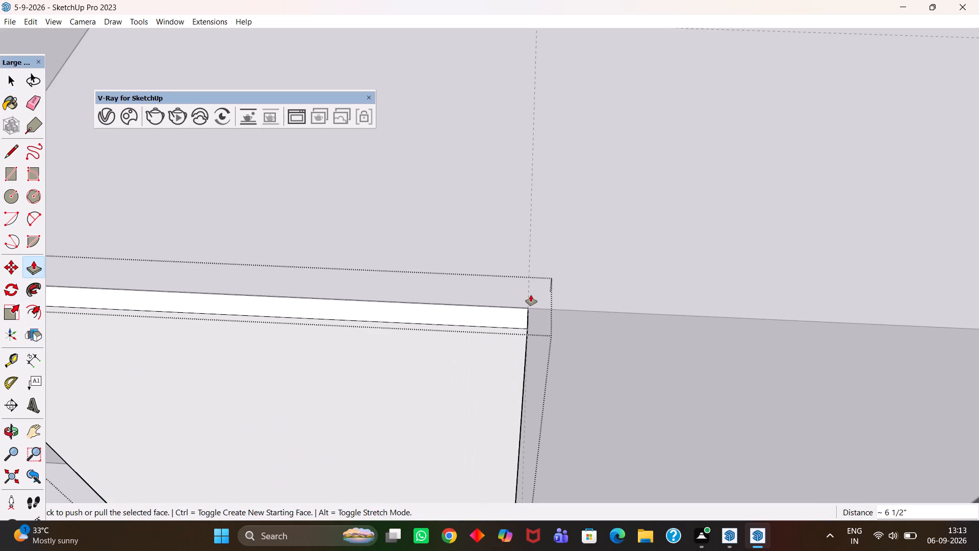
pyautogui.press('h')
pyautogui.scroll(-10, 502, 295)
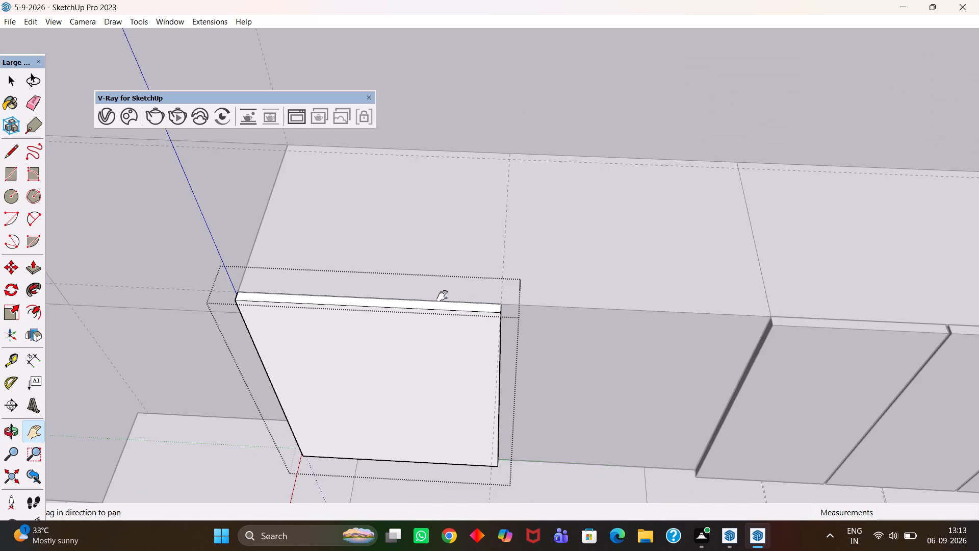
pyautogui.scroll(-3, 442, 296)
pyautogui.scroll(1, 436, 295)
pyautogui.moveTo(440, 299); pyautogui.dragTo(464, 321, button='middle')
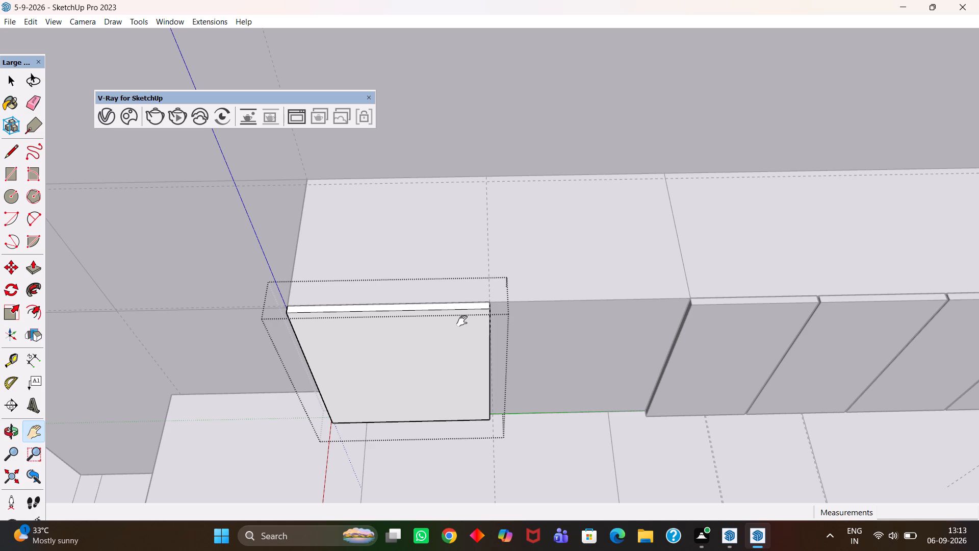
pyautogui.scroll(-6, 460, 330)
pyautogui.scroll(3, 467, 360)
pyautogui.scroll(-3, 460, 385)
pyautogui.press('space')
pyautogui.click(536, 454)
# Push the widened shutter's side face back 4 mm from the centre guide and leave the shutter group.
pyautogui.click(447, 379)
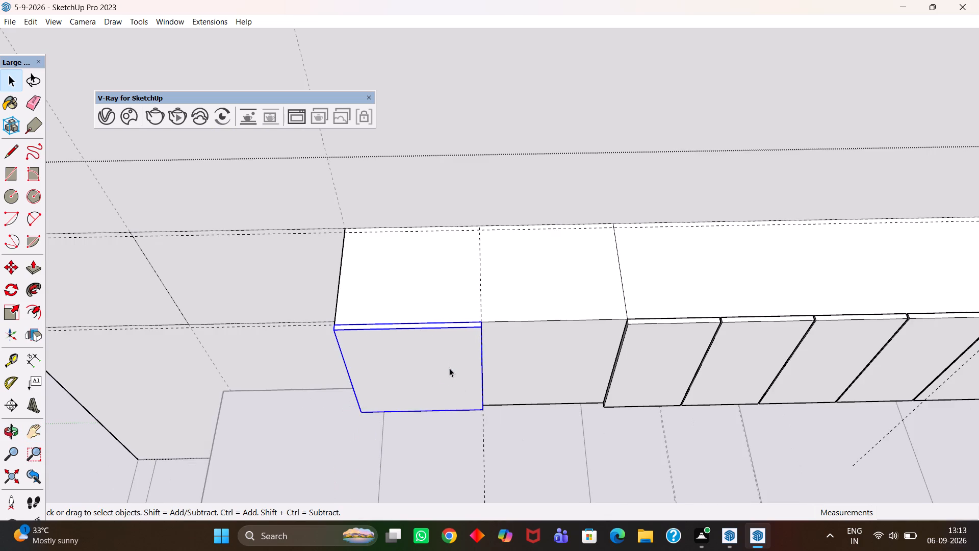
pyautogui.moveTo(449, 373); pyautogui.dragTo(449, 381, button='middle')
pyautogui.scroll(12, 449, 381)
pyautogui.press('m')
pyautogui.scroll(6, 469, 352)
pyautogui.moveTo(480, 376); pyautogui.dragTo(381, 360, button='middle')
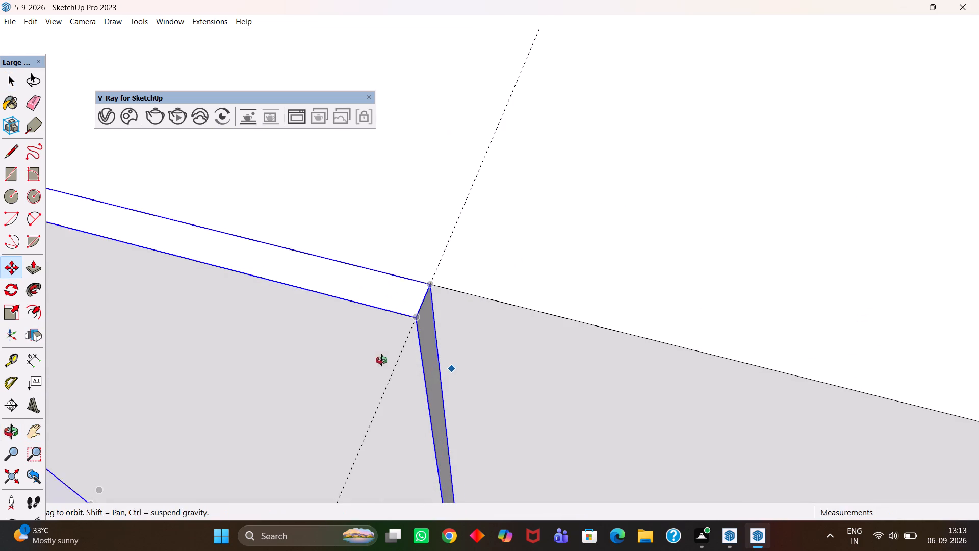
pyautogui.scroll(2, 381, 360)
pyautogui.moveTo(381, 360); pyautogui.dragTo(381, 360, button='middle')
pyautogui.press('space')
pyautogui.doubleClick(438, 348)
pyautogui.click(437, 337)
pyautogui.press('p')
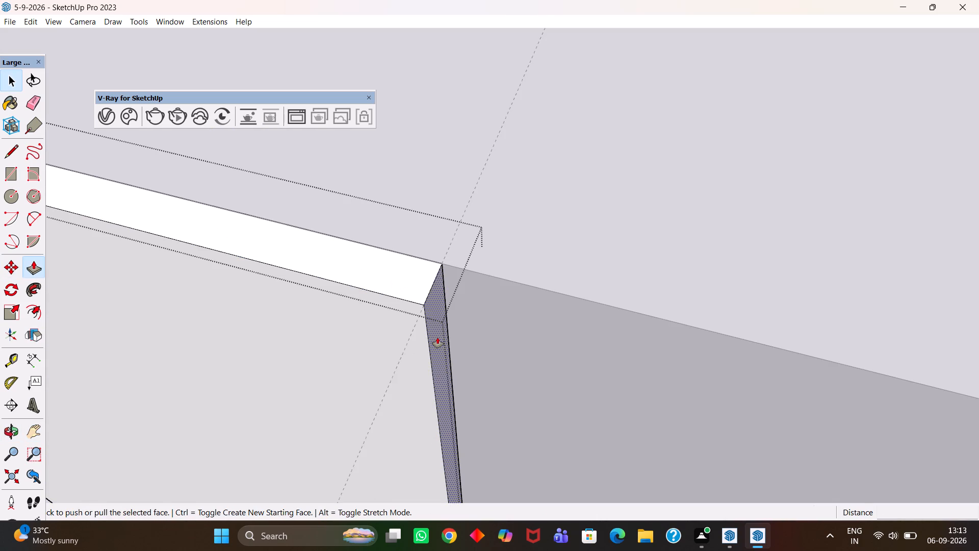
pyautogui.click(437, 337)
pyautogui.write('4mm')
pyautogui.press('Return')
pyautogui.press('h')
pyautogui.scroll(-3, 423, 315)
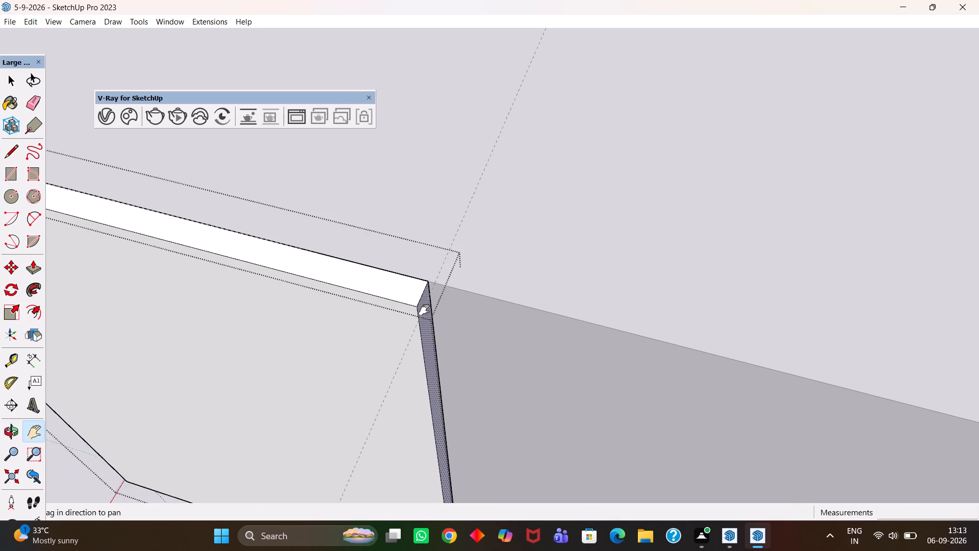
pyautogui.scroll(-12, 424, 310)
pyautogui.scroll(1, 371, 288)
pyautogui.moveTo(371, 288); pyautogui.dragTo(467, 346, button='middle')
pyautogui.scroll(-8, 475, 347)
pyautogui.moveTo(396, 364); pyautogui.dragTo(404, 332)
pyautogui.press('space')
pyautogui.click(448, 419)
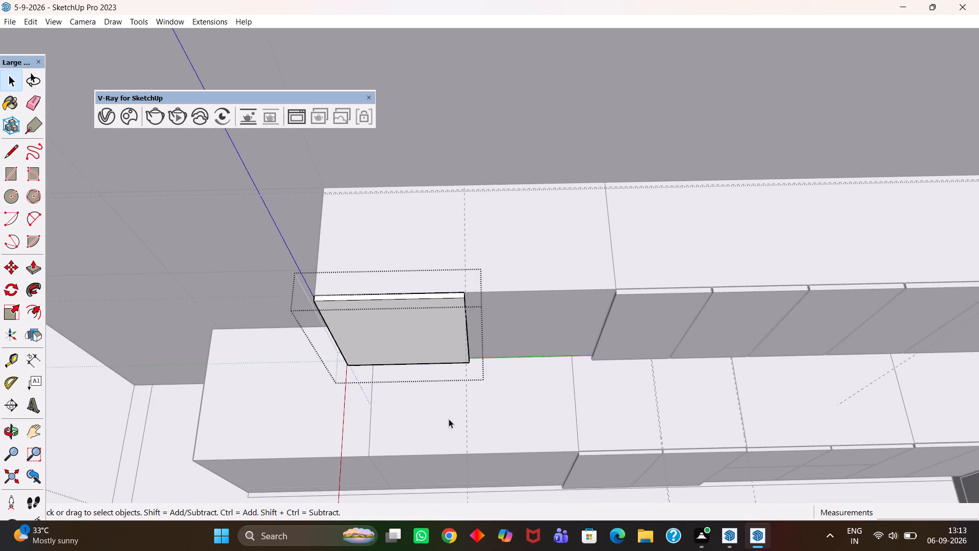
# Copy the widened shutter about 1' 6" along the cabinet front to fill the other half, up to the existing shutters.
pyautogui.click(402, 350)
pyautogui.moveTo(422, 318); pyautogui.dragTo(424, 327, button='middle')
pyautogui.scroll(2, 424, 327)
pyautogui.press('m')
pyautogui.scroll(3, 482, 295)
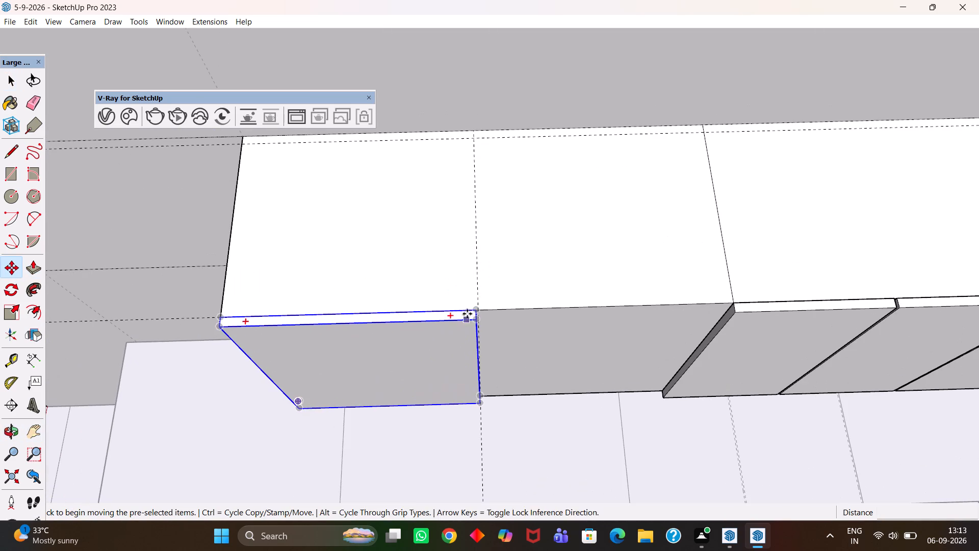
pyautogui.click(475, 312)
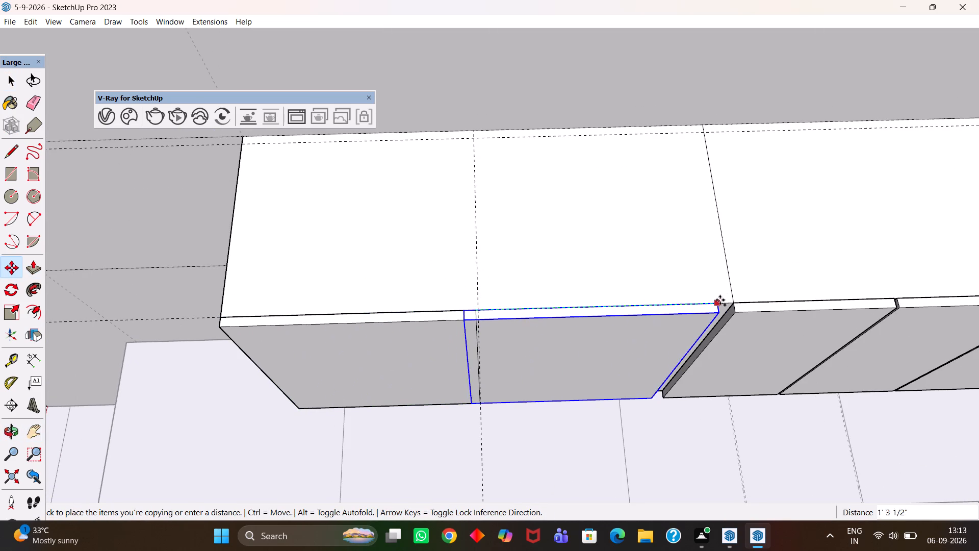
pyautogui.click(728, 300)
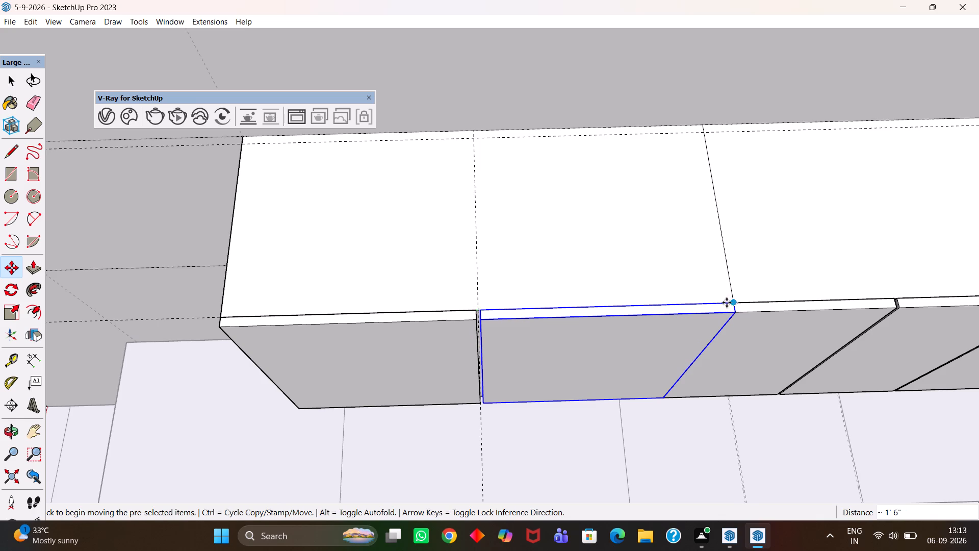
# Move the second wide shutter 2 mm along the cabinet front, away from the adjoining narrow shutter.
pyautogui.scroll(3, 728, 303)
pyautogui.click(733, 304)
pyautogui.write('2mm')
pyautogui.press('Return')
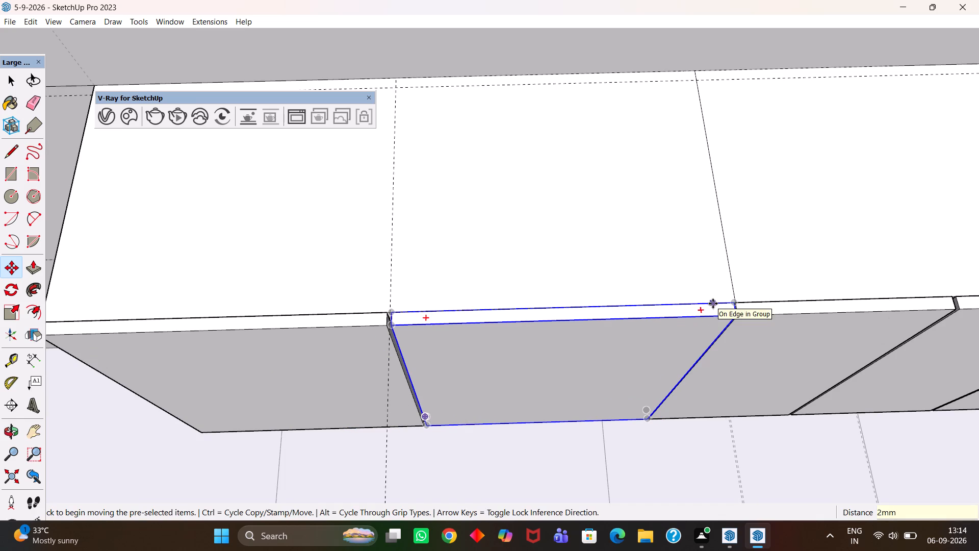
# Inspect the two new wide shutters and the rest of the wall cabinet run from several angles, and leave the group being edited.
pyautogui.scroll(-1, 709, 302)
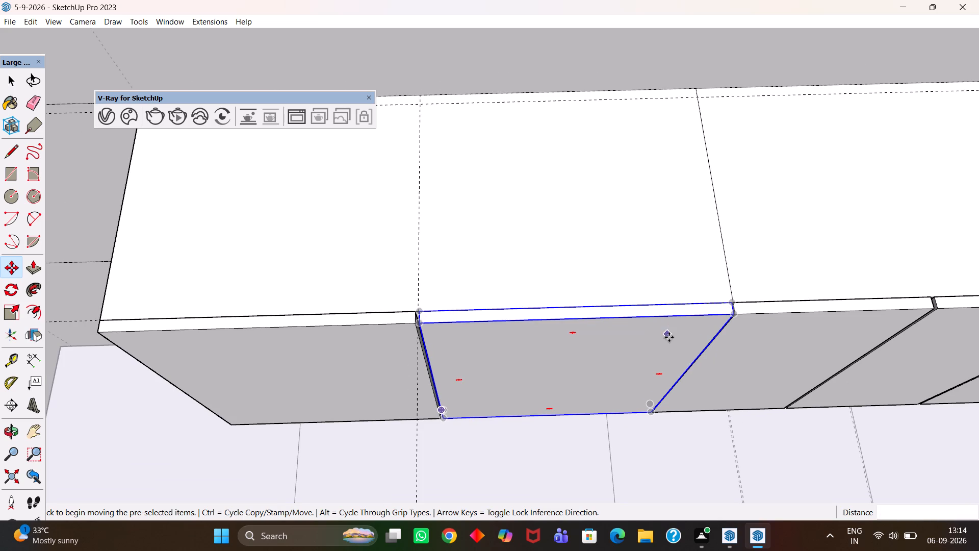
pyautogui.scroll(-1, 671, 355)
pyautogui.scroll(-5, 618, 365)
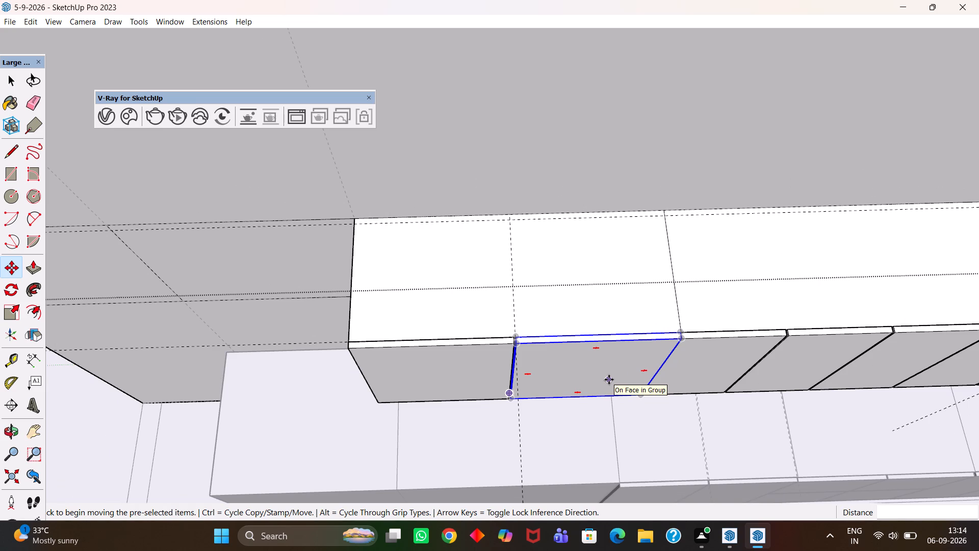
pyautogui.scroll(-4, 601, 383)
pyautogui.scroll(6, 552, 415)
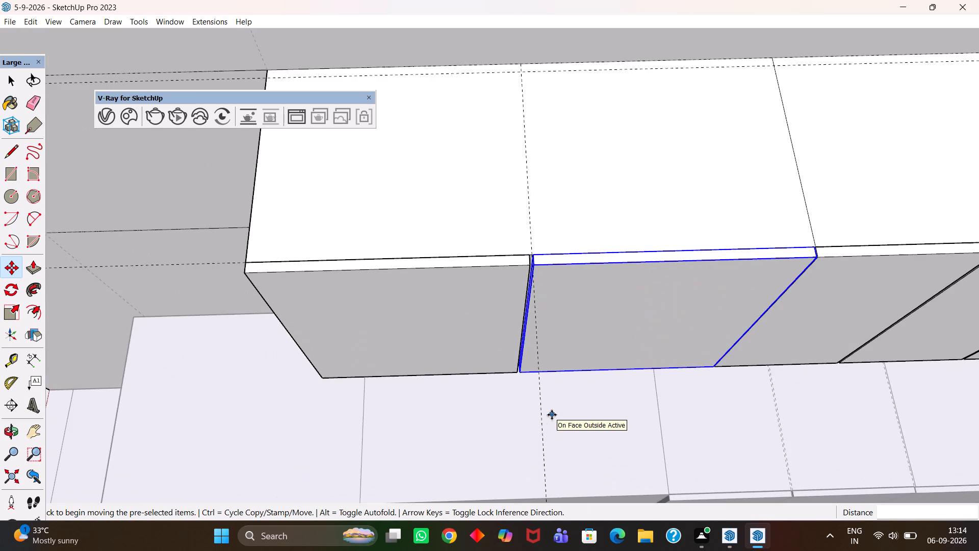
pyautogui.press('h')
pyautogui.scroll(-7, 552, 415)
pyautogui.scroll(1, 505, 425)
pyautogui.moveTo(505, 425); pyautogui.dragTo(636, 345, button='middle')
pyautogui.scroll(3, 636, 345)
pyautogui.press('h')
pyautogui.moveTo(678, 257); pyautogui.dragTo(484, 425)
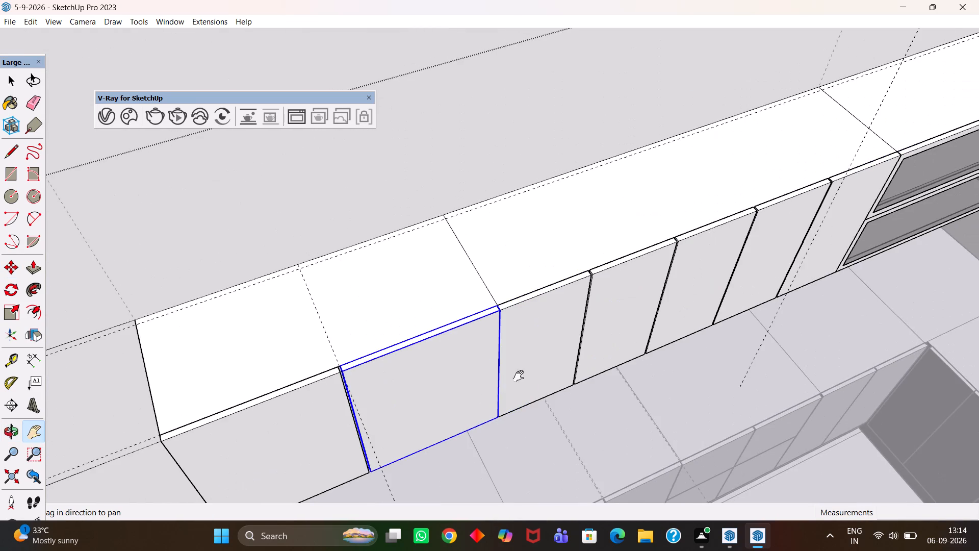
pyautogui.moveTo(527, 369); pyautogui.dragTo(443, 398)
pyautogui.scroll(-8, 527, 349)
pyautogui.moveTo(612, 343); pyautogui.dragTo(444, 382, button='middle')
pyautogui.scroll(-6, 445, 380)
pyautogui.moveTo(421, 384); pyautogui.dragTo(466, 384, button='middle')
pyautogui.scroll(6, 466, 384)
pyautogui.press('h')
pyautogui.moveTo(443, 391); pyautogui.dragTo(526, 391, button='middle')
pyautogui.moveTo(641, 382); pyautogui.dragTo(545, 364)
pyautogui.scroll(-4, 535, 370)
pyautogui.moveTo(471, 360); pyautogui.dragTo(573, 371, button='middle')
pyautogui.scroll(3, 573, 371)
pyautogui.press('h')
pyautogui.scroll(-3, 579, 371)
pyautogui.moveTo(566, 373); pyautogui.dragTo(560, 389, button='middle')
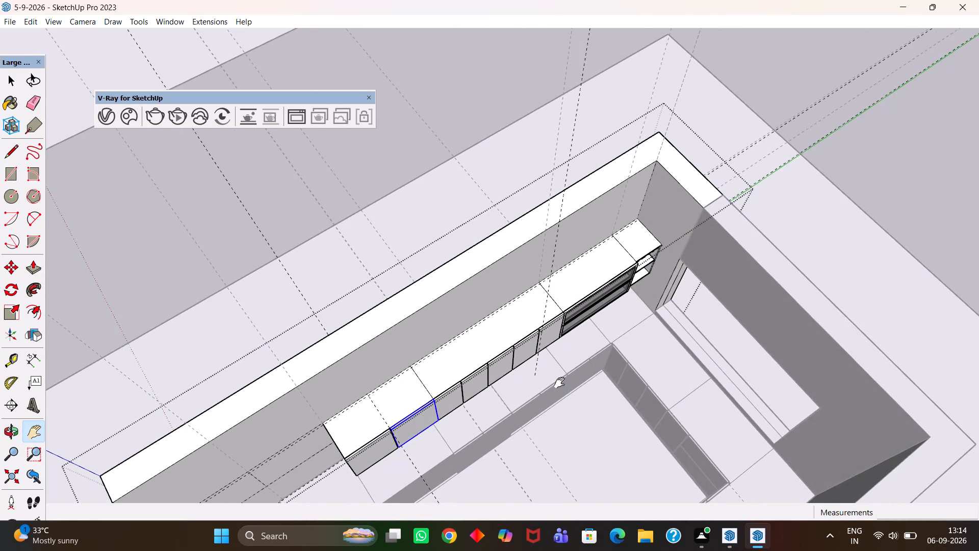
pyautogui.scroll(4, 559, 383)
pyautogui.press('h')
pyautogui.scroll(-4, 559, 383)
pyautogui.moveTo(757, 329); pyautogui.dragTo(585, 337)
pyautogui.scroll(-3, 575, 338)
pyautogui.moveTo(496, 350); pyautogui.dragTo(589, 377, button='middle')
pyautogui.scroll(2, 589, 377)
pyautogui.moveTo(649, 352); pyautogui.dragTo(527, 379)
pyautogui.scroll(-3, 475, 366)
pyautogui.moveTo(423, 368); pyautogui.dragTo(539, 357, button='middle')
pyautogui.scroll(4, 428, 370)
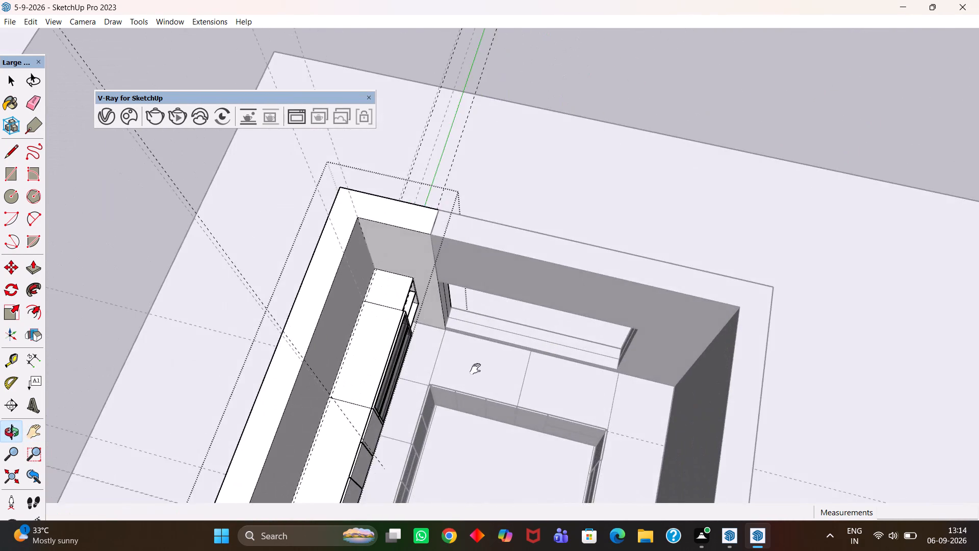
pyautogui.moveTo(507, 365); pyautogui.dragTo(592, 303, button='middle')
pyautogui.scroll(3, 588, 325)
pyautogui.scroll(-7, 594, 297)
pyautogui.moveTo(566, 366); pyautogui.dragTo(564, 342, button='middle')
pyautogui.scroll(2, 566, 364)
pyautogui.press('space')
pyautogui.doubleClick(640, 128)
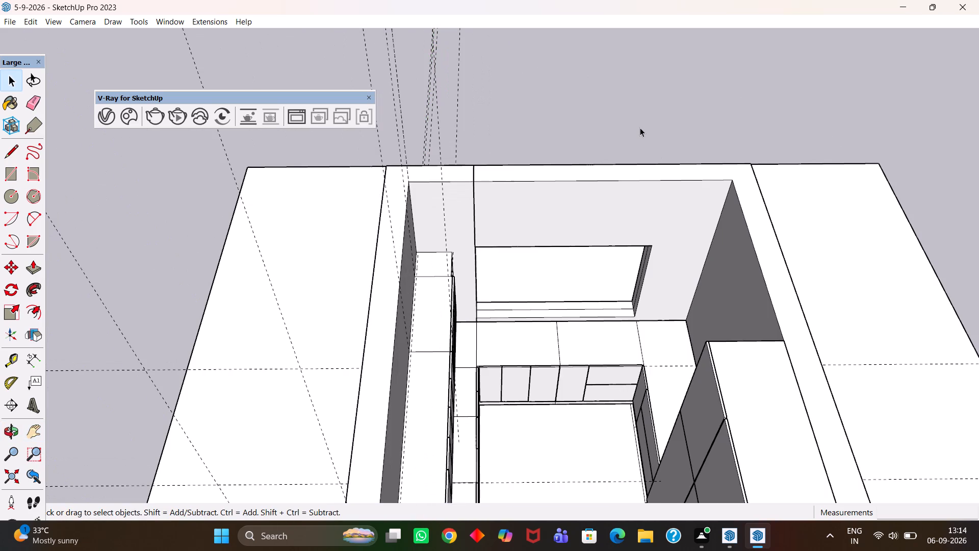
# Erase four of the guide lines that cross the back wall above the wall cabinets.
pyautogui.scroll(1, 453, 284)
pyautogui.scroll(4, 565, 320)
pyautogui.moveTo(553, 361); pyautogui.dragTo(422, 395, button='middle')
pyautogui.scroll(1, 440, 391)
pyautogui.scroll(-4, 416, 395)
pyautogui.press('h')
pyautogui.moveTo(362, 362); pyautogui.dragTo(495, 302)
pyautogui.moveTo(628, 382); pyautogui.dragTo(305, 344, button='middle')
pyautogui.moveTo(325, 249); pyautogui.dragTo(621, 399)
pyautogui.scroll(3, 620, 399)
pyautogui.moveTo(609, 398); pyautogui.dragTo(584, 371, button='middle')
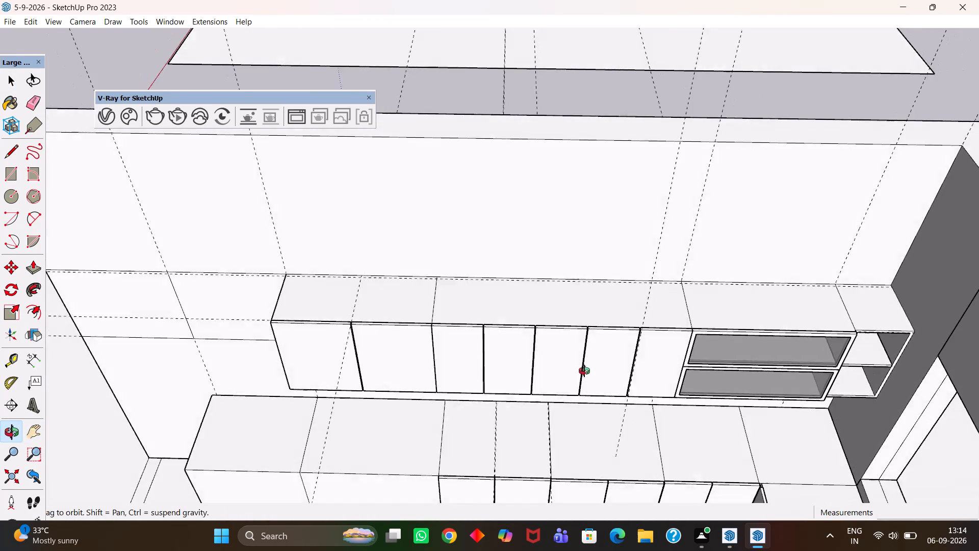
pyautogui.moveTo(584, 371); pyautogui.dragTo(590, 371, button='middle')
pyautogui.scroll(-4, 590, 371)
pyautogui.moveTo(554, 350); pyautogui.dragTo(582, 391)
pyautogui.moveTo(582, 405); pyautogui.dragTo(582, 369, button='middle')
pyautogui.scroll(4, 565, 346)
pyautogui.scroll(-5, 582, 369)
pyautogui.moveTo(566, 349); pyautogui.dragTo(569, 385, button='middle')
pyautogui.scroll(1, 566, 383)
pyautogui.press('e')
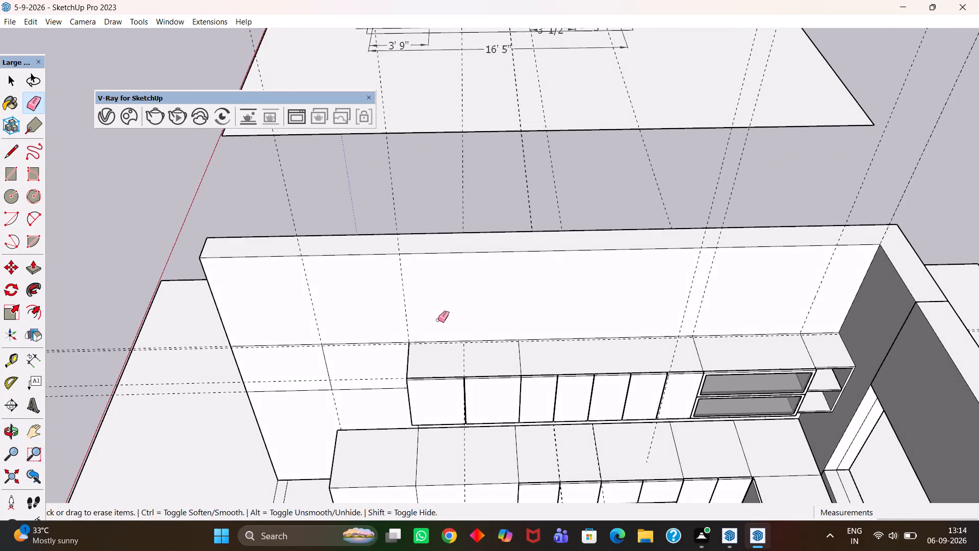
pyautogui.moveTo(417, 315); pyautogui.dragTo(398, 309)
pyautogui.moveTo(320, 308); pyautogui.dragTo(308, 312)
pyautogui.moveTo(744, 307); pyautogui.dragTo(684, 299)
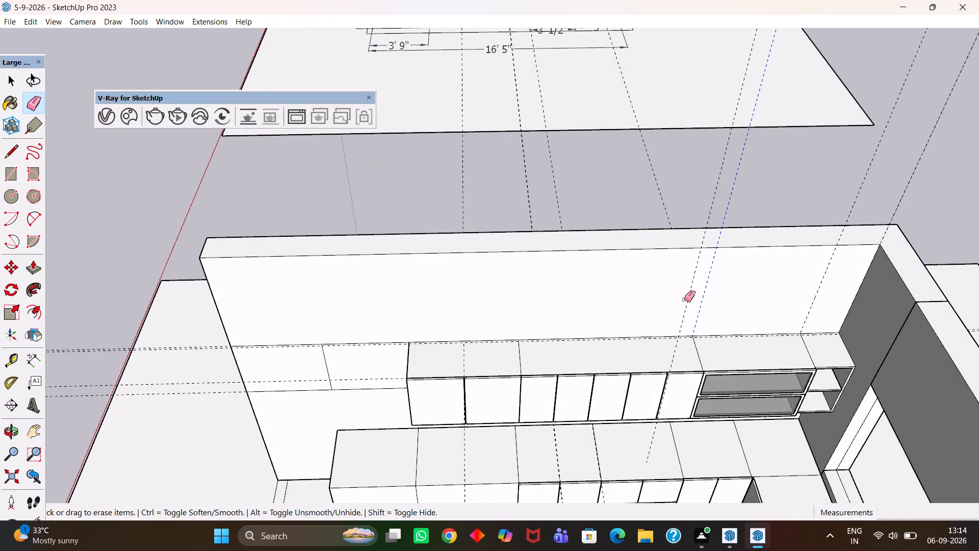
pyautogui.moveTo(711, 305); pyautogui.dragTo(686, 303)
pyautogui.moveTo(690, 298); pyautogui.dragTo(701, 302)
pyautogui.moveTo(782, 299); pyautogui.dragTo(818, 298)
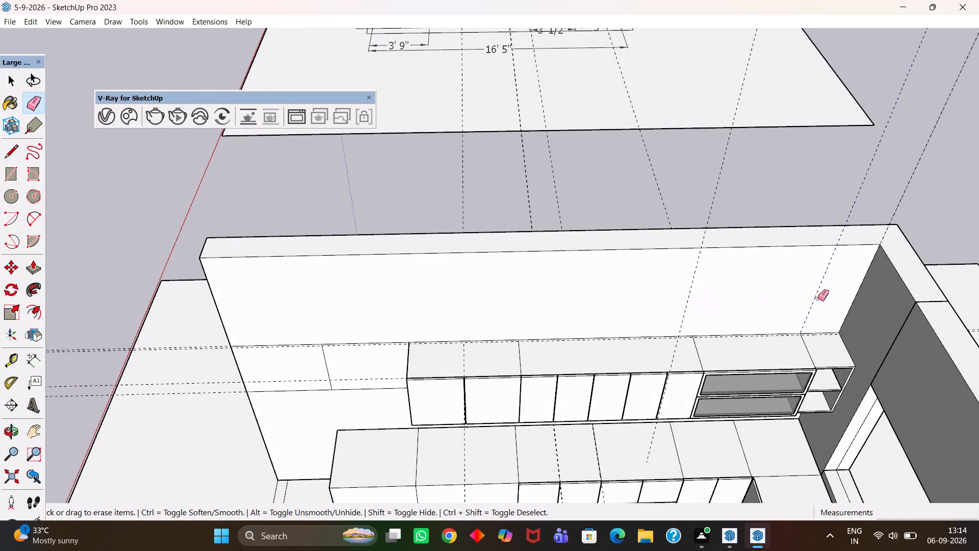
pyautogui.moveTo(818, 298); pyautogui.dragTo(821, 298)
# Inside the kitchen group, delete the guide crossing the back wall near the open glass-shelf cabinet, and leave the group.
pyautogui.scroll(-4, 741, 310)
pyautogui.moveTo(688, 316); pyautogui.dragTo(692, 326, button='middle')
pyautogui.scroll(1, 692, 326)
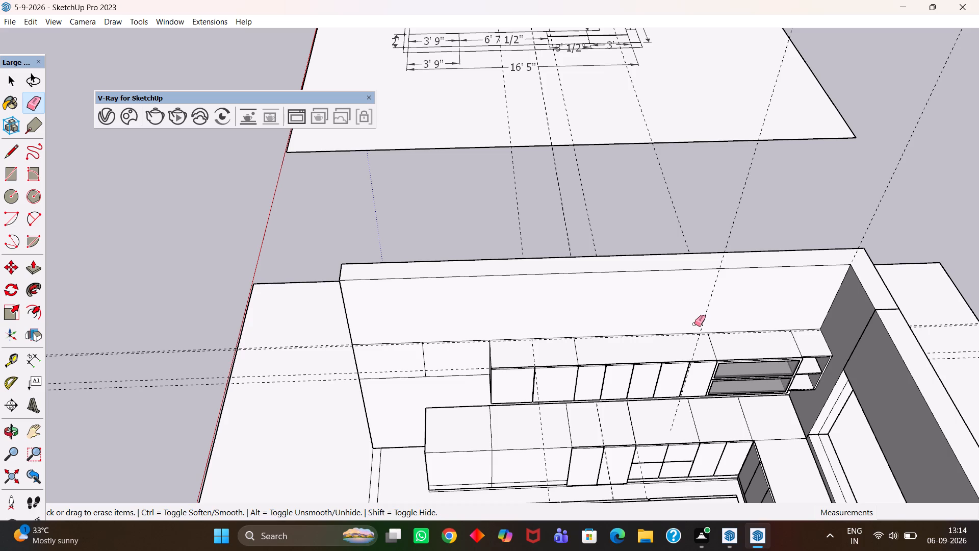
pyautogui.press('h')
pyautogui.scroll(8, 684, 320)
pyautogui.press('h')
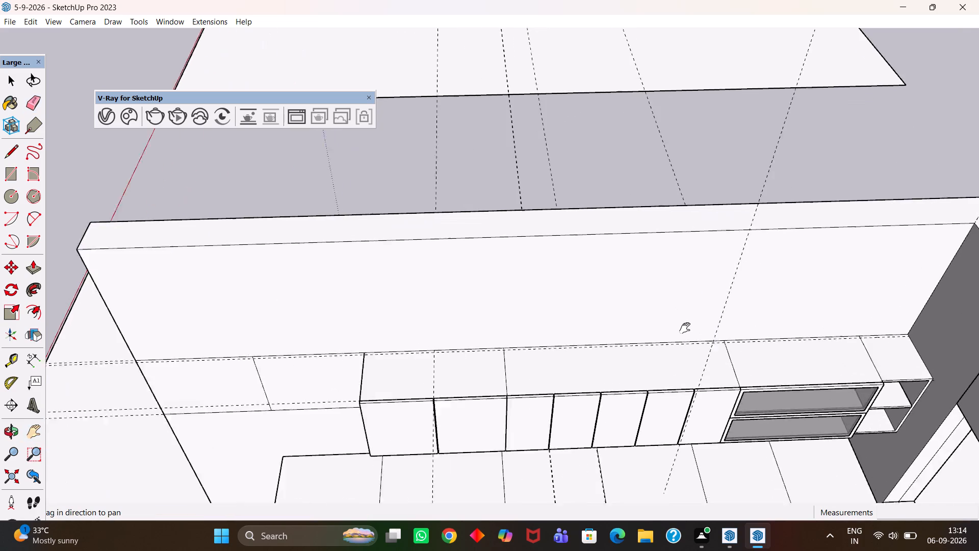
pyautogui.scroll(4, 685, 328)
pyautogui.moveTo(731, 349); pyautogui.dragTo(626, 276)
pyautogui.moveTo(592, 290); pyautogui.dragTo(591, 316, button='middle')
pyautogui.scroll(1, 589, 313)
pyautogui.scroll(-5, 589, 313)
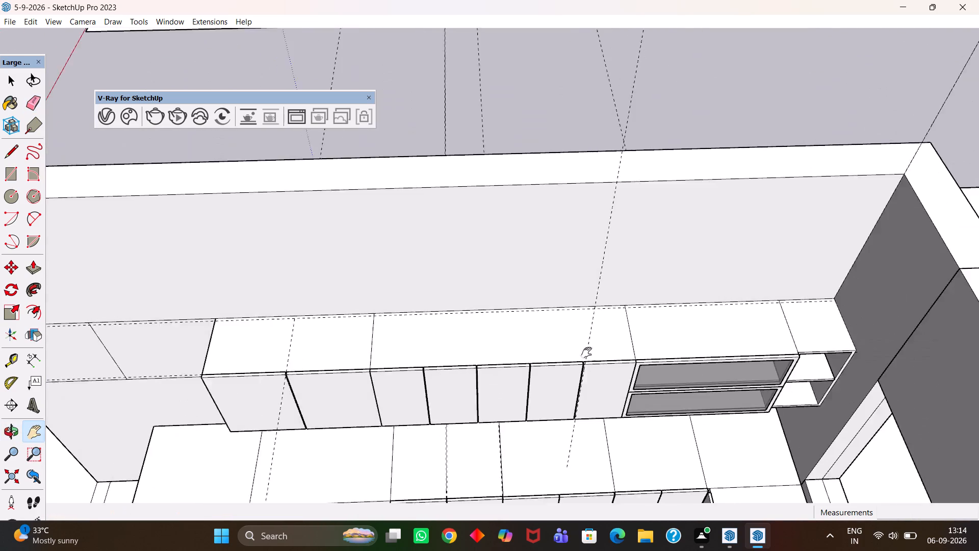
pyautogui.moveTo(593, 369); pyautogui.dragTo(597, 299, button='middle')
pyautogui.scroll(1, 593, 346)
pyautogui.moveTo(581, 259); pyautogui.dragTo(691, 447)
pyautogui.scroll(1, 697, 438)
pyautogui.moveTo(688, 417); pyautogui.dragTo(689, 409, button='middle')
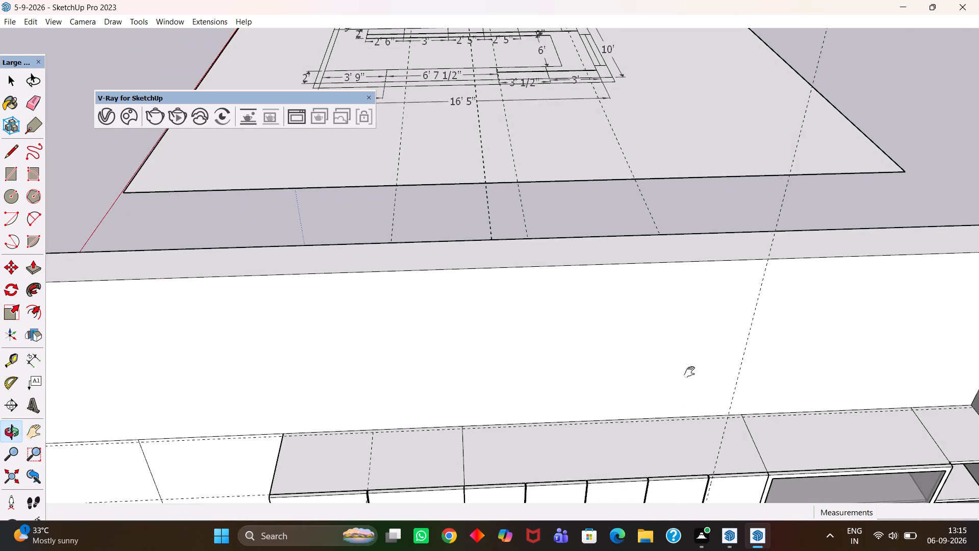
pyautogui.moveTo(689, 372); pyautogui.dragTo(690, 427)
pyautogui.middleClick(689, 430)
pyautogui.press('e')
pyautogui.scroll(1, 694, 423)
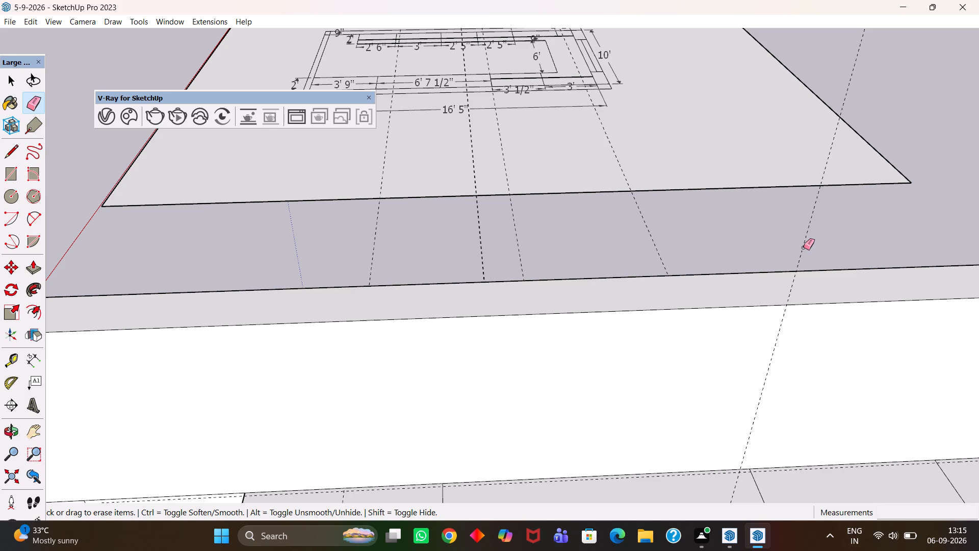
pyautogui.click(804, 247)
pyautogui.press('space')
pyautogui.click(806, 242)
pyautogui.doubleClick(806, 241)
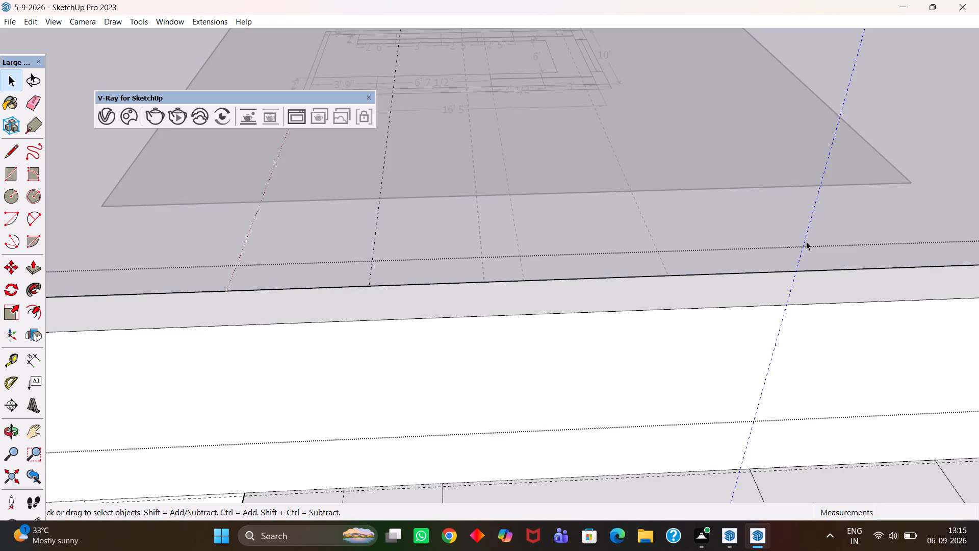
pyautogui.click(806, 240)
pyautogui.press('Delete')
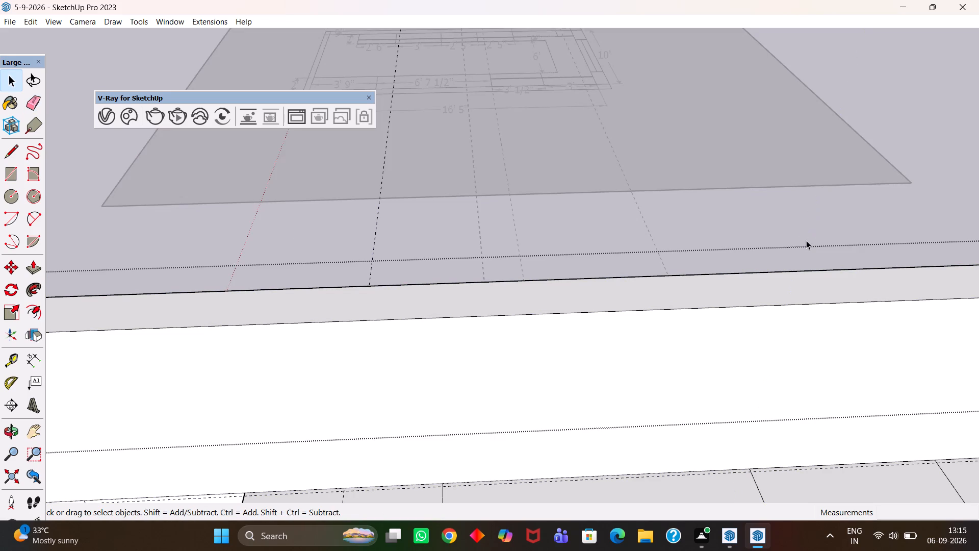
pyautogui.scroll(-7, 744, 246)
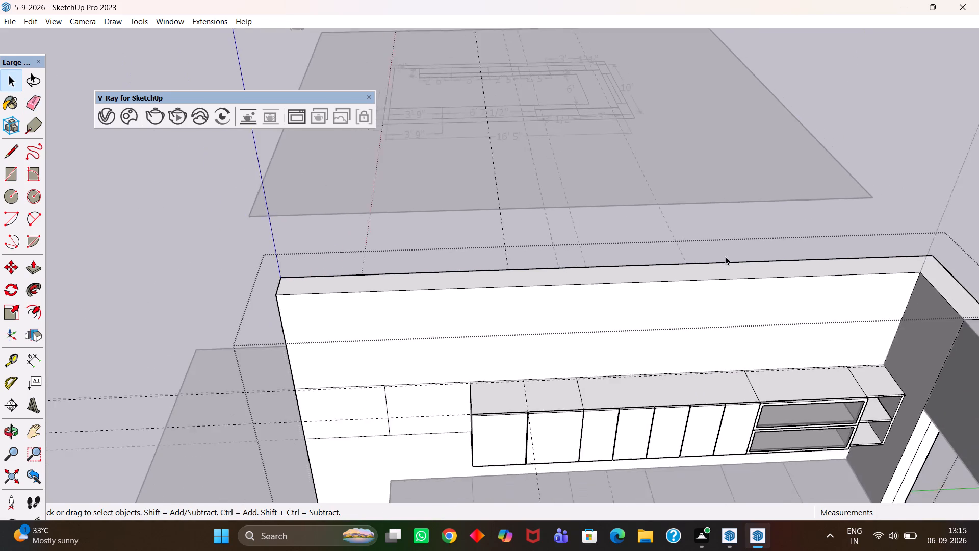
pyautogui.moveTo(719, 269); pyautogui.dragTo(706, 330, button='middle')
pyautogui.scroll(-4, 703, 332)
pyautogui.press('space')
pyautogui.doubleClick(849, 218)
# Inside the kitchen group, delete the guide running from the floor plan to the back wall nearest the new shutters, and leave the group.
pyautogui.scroll(2, 671, 327)
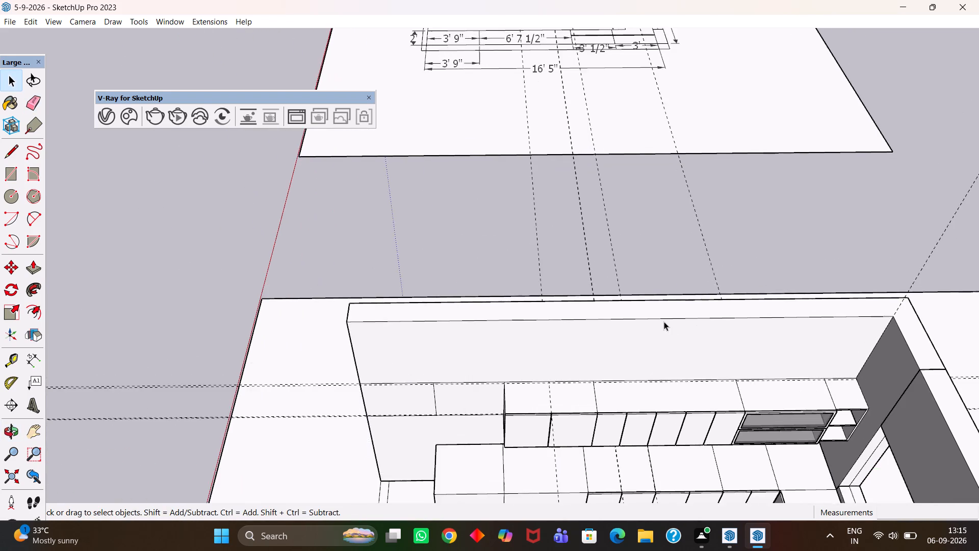
pyautogui.moveTo(664, 325); pyautogui.dragTo(669, 359, button='middle')
pyautogui.scroll(1, 668, 357)
pyautogui.scroll(-5, 669, 359)
pyautogui.press('h')
pyautogui.moveTo(638, 346); pyautogui.dragTo(639, 354, button='middle')
pyautogui.scroll(1, 638, 346)
pyautogui.press('h')
pyautogui.scroll(2, 640, 352)
pyautogui.moveTo(611, 317); pyautogui.dragTo(611, 330)
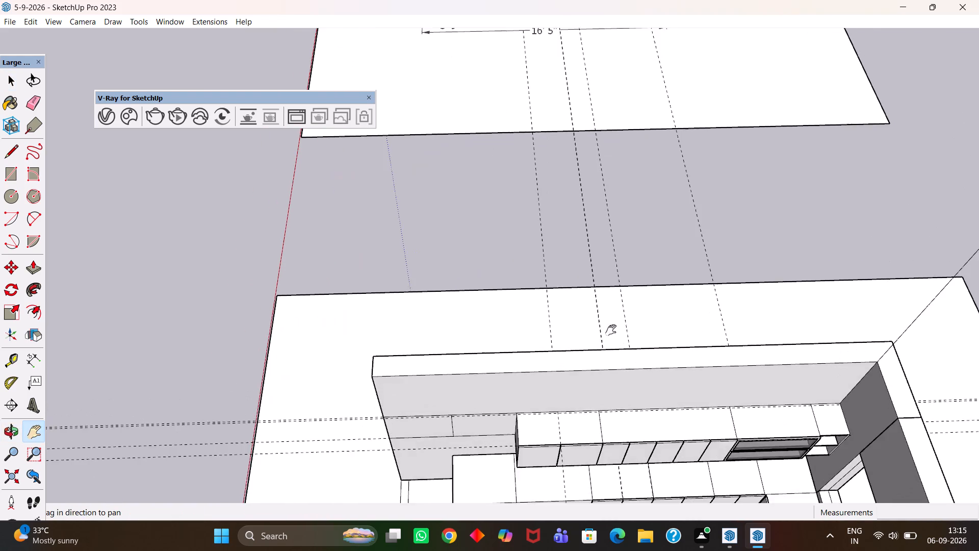
pyautogui.moveTo(611, 330); pyautogui.dragTo(618, 377)
pyautogui.moveTo(625, 385); pyautogui.dragTo(627, 390, button='middle')
pyautogui.scroll(2, 634, 396)
pyautogui.press('h')
pyautogui.moveTo(635, 408); pyautogui.dragTo(633, 397, button='middle')
pyautogui.scroll(1, 635, 408)
pyautogui.scroll(-2, 633, 396)
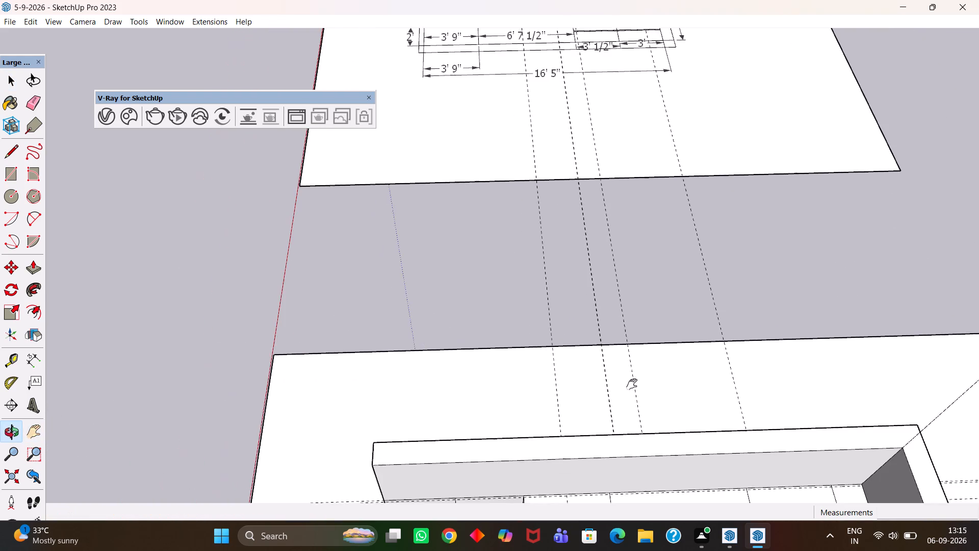
pyautogui.scroll(-4, 632, 384)
pyautogui.middleClick(621, 386)
pyautogui.scroll(1, 624, 383)
pyautogui.press('e')
pyautogui.moveTo(587, 312); pyautogui.dragTo(560, 317)
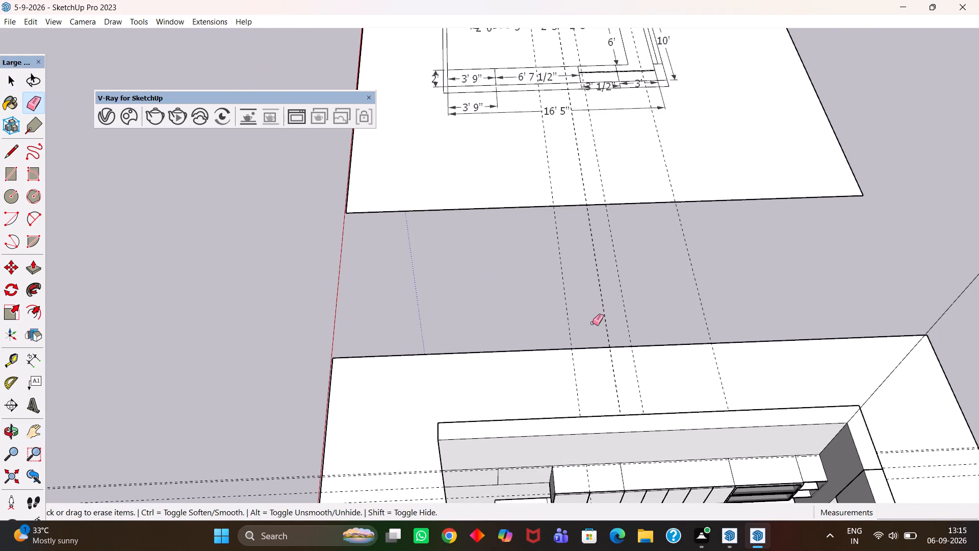
pyautogui.moveTo(592, 323); pyautogui.dragTo(585, 319)
pyautogui.press('space')
pyautogui.tripleClick(568, 318)
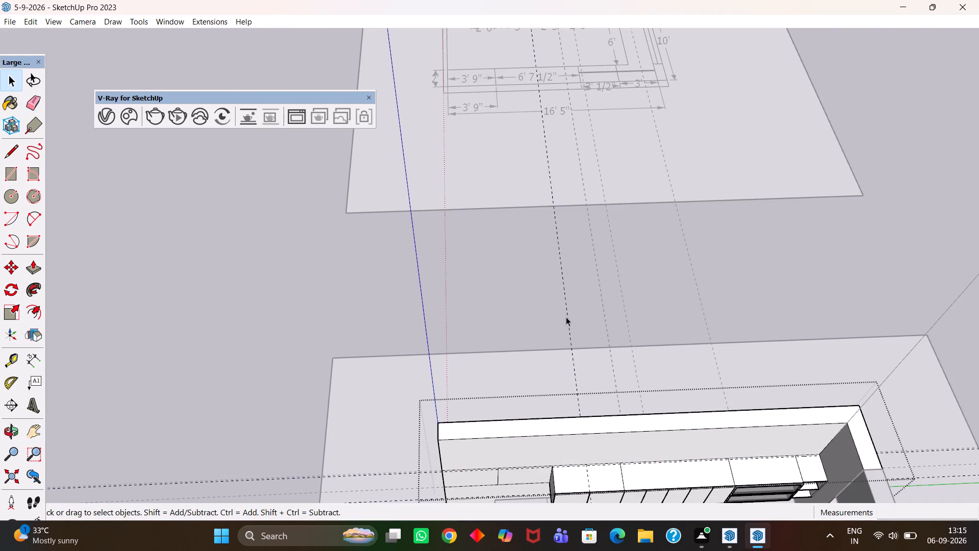
pyautogui.press('Delete')
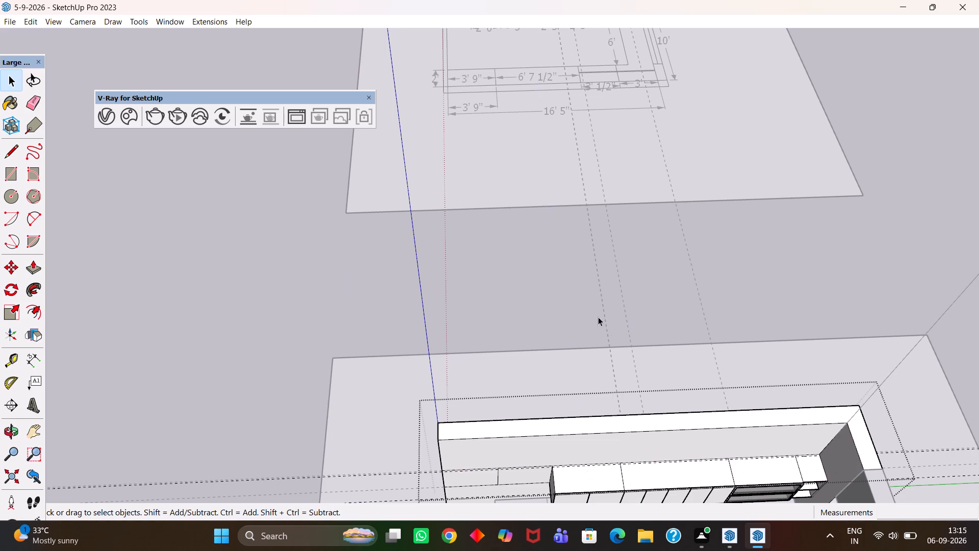
pyautogui.click(609, 325)
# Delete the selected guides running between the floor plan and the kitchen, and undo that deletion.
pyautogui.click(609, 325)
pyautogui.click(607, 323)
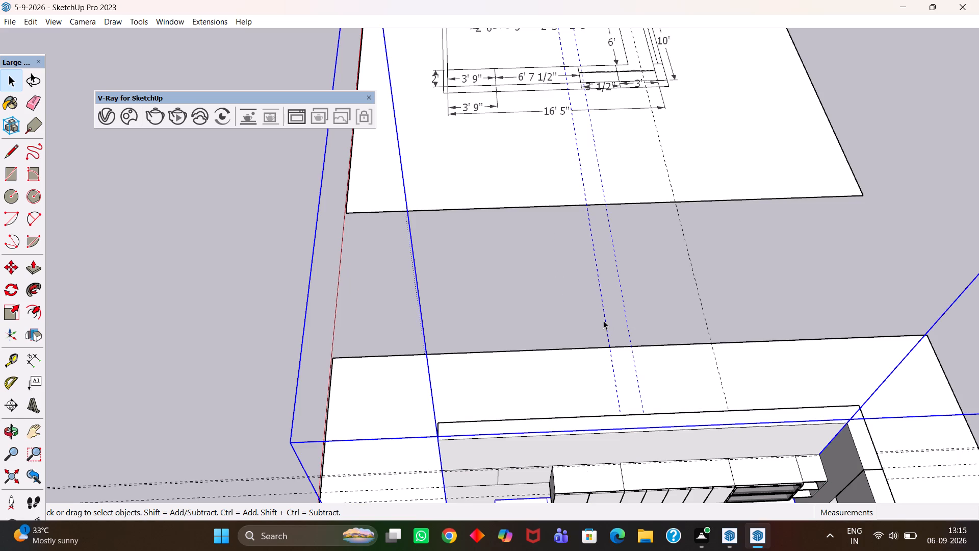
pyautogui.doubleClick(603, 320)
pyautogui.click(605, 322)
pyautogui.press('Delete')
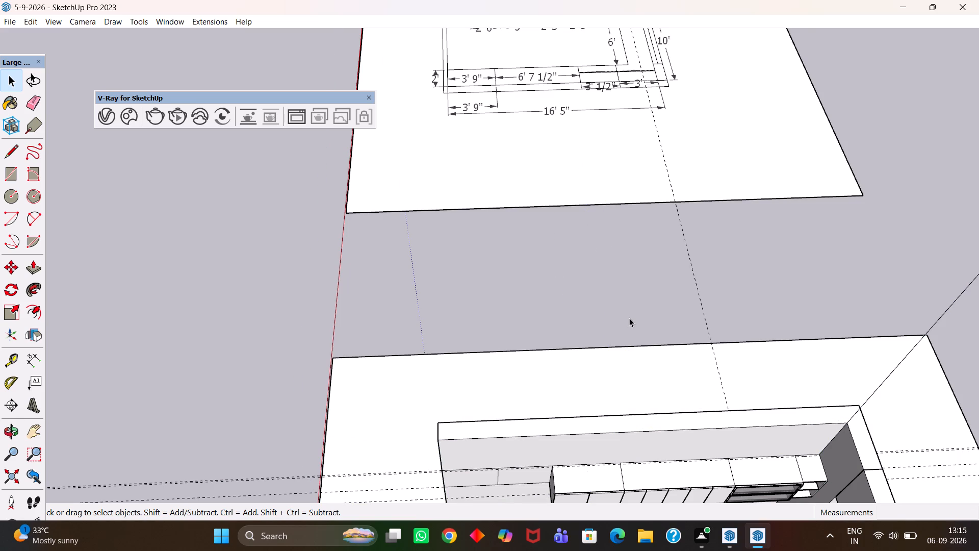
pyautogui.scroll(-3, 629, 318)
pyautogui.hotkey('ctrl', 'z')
# Delete all remaining guides in the model at once.
pyautogui.scroll(-5, 629, 318)
pyautogui.moveTo(574, 334); pyautogui.dragTo(637, 359, button='middle')
pyautogui.scroll(1, 637, 359)
pyautogui.press('space')
pyautogui.click(835, 260)
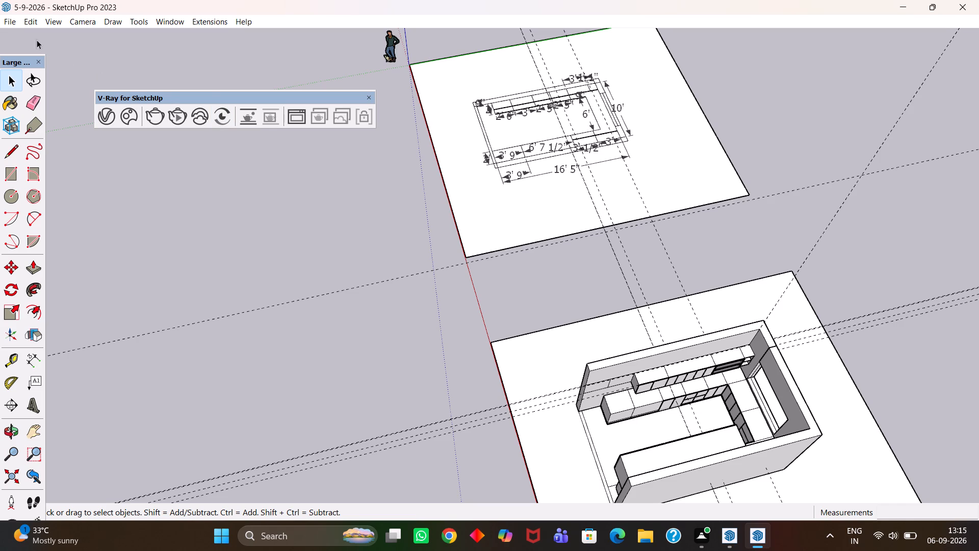
pyautogui.click(12, 19)
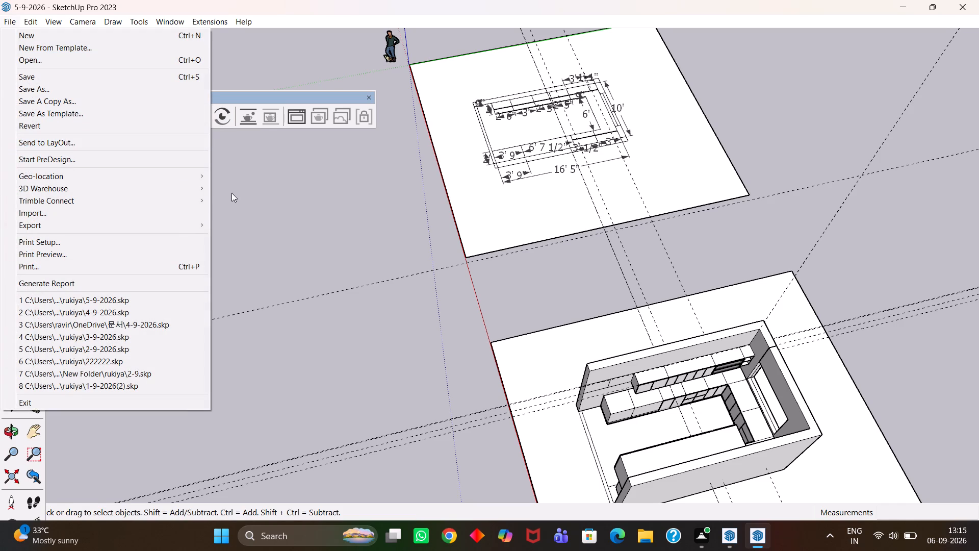
pyautogui.click(252, 193)
pyautogui.click(30, 19)
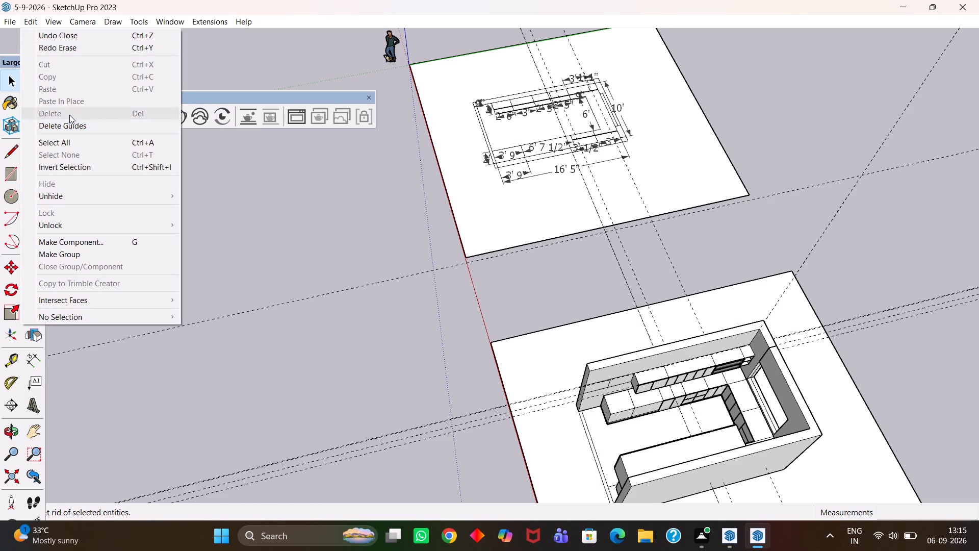
pyautogui.click(81, 126)
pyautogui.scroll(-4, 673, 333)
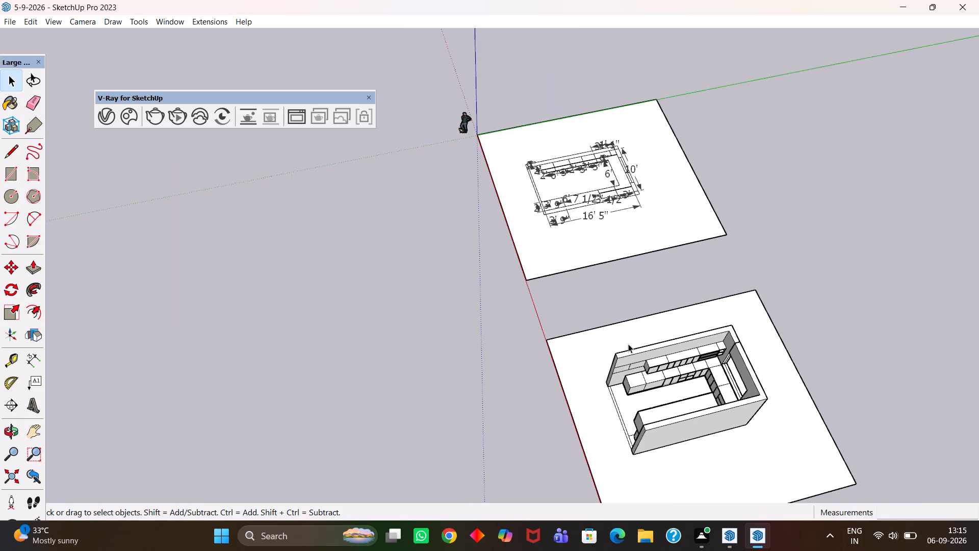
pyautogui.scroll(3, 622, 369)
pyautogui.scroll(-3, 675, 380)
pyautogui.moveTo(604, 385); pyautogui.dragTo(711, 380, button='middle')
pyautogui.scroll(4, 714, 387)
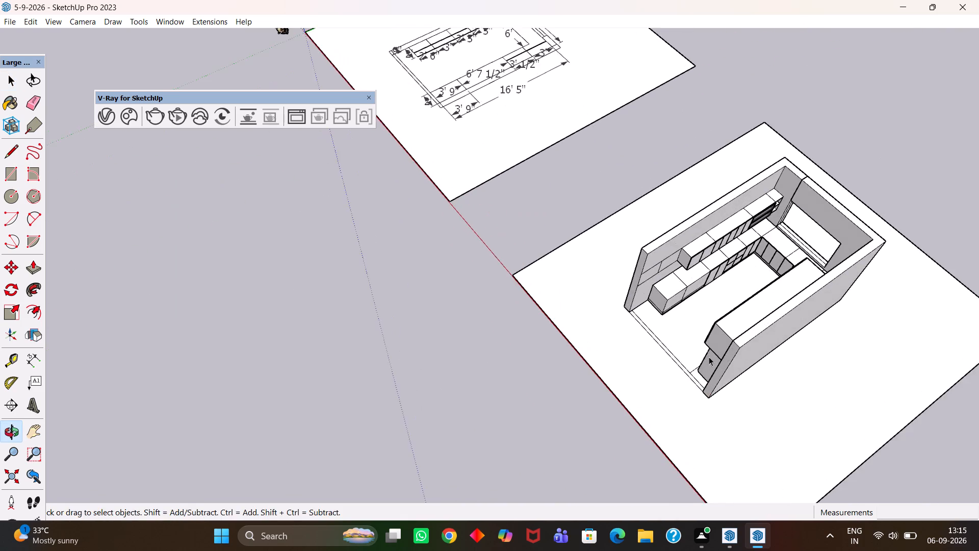
# Save the model.
pyautogui.scroll(5, 709, 357)
pyautogui.moveTo(717, 364); pyautogui.dragTo(733, 371, button='middle')
pyautogui.press('h')
pyautogui.moveTo(728, 257); pyautogui.dragTo(512, 357)
pyautogui.scroll(-4, 462, 366)
pyautogui.moveTo(420, 369); pyautogui.dragTo(540, 366, button='middle')
pyautogui.scroll(5, 540, 368)
pyautogui.moveTo(447, 368); pyautogui.dragTo(581, 350, button='middle')
pyautogui.scroll(9, 581, 350)
pyautogui.scroll(-3, 581, 350)
pyautogui.hotkey('ctrl', 's')
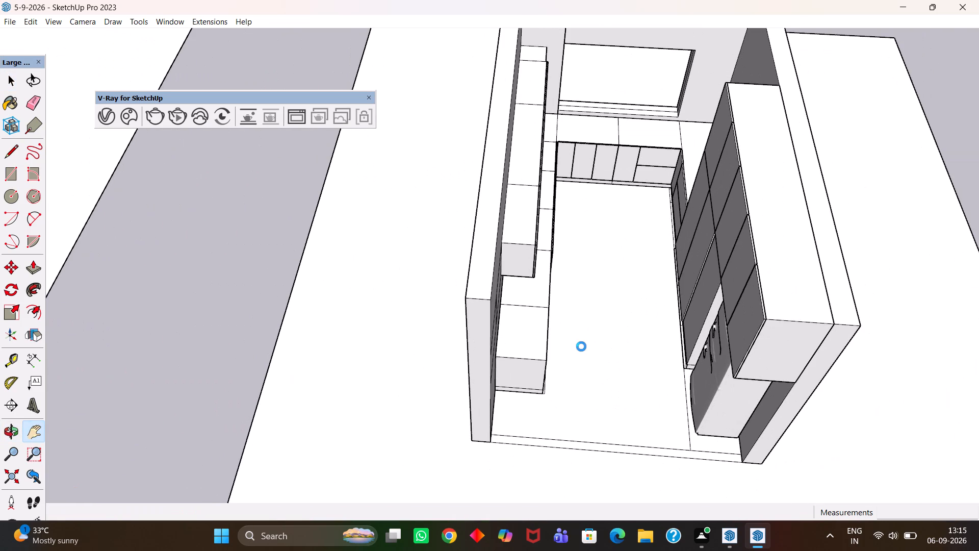
# Examine the kitchen interior, including the window wall and the cabinet runs along both sides.
pyautogui.scroll(3, 583, 343)
pyautogui.scroll(-7, 582, 343)
pyautogui.press('h')
pyautogui.moveTo(636, 271); pyautogui.dragTo(569, 371)
pyautogui.scroll(13, 525, 342)
pyautogui.moveTo(537, 364); pyautogui.dragTo(558, 309, button='middle')
pyautogui.moveTo(534, 224); pyautogui.dragTo(536, 391)
pyautogui.moveTo(546, 418); pyautogui.dragTo(518, 256, button='middle')
pyautogui.scroll(1, 519, 354)
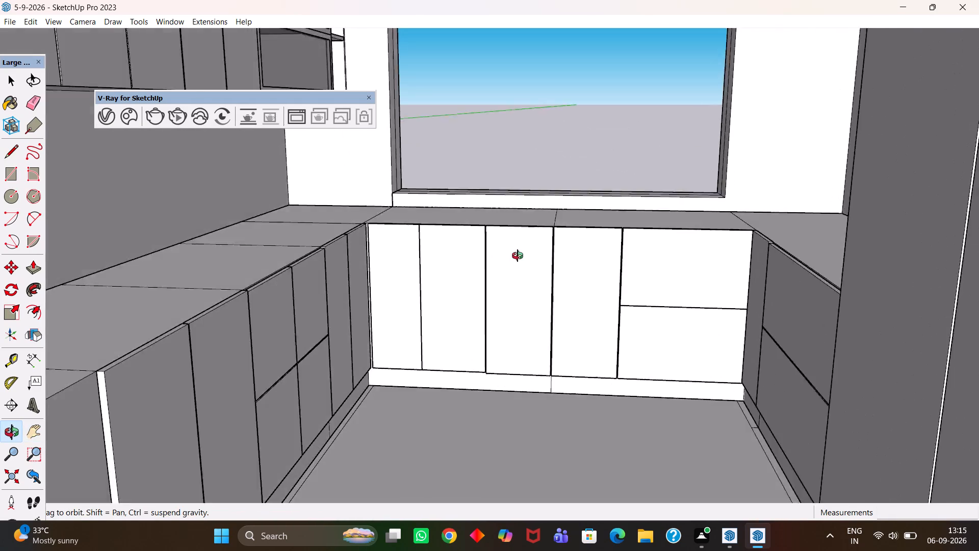
pyautogui.moveTo(518, 256); pyautogui.dragTo(537, 245, button='middle')
pyautogui.press('h')
pyautogui.scroll(1, 538, 246)
pyautogui.moveTo(550, 238); pyautogui.dragTo(459, 281)
pyautogui.scroll(-4, 435, 269)
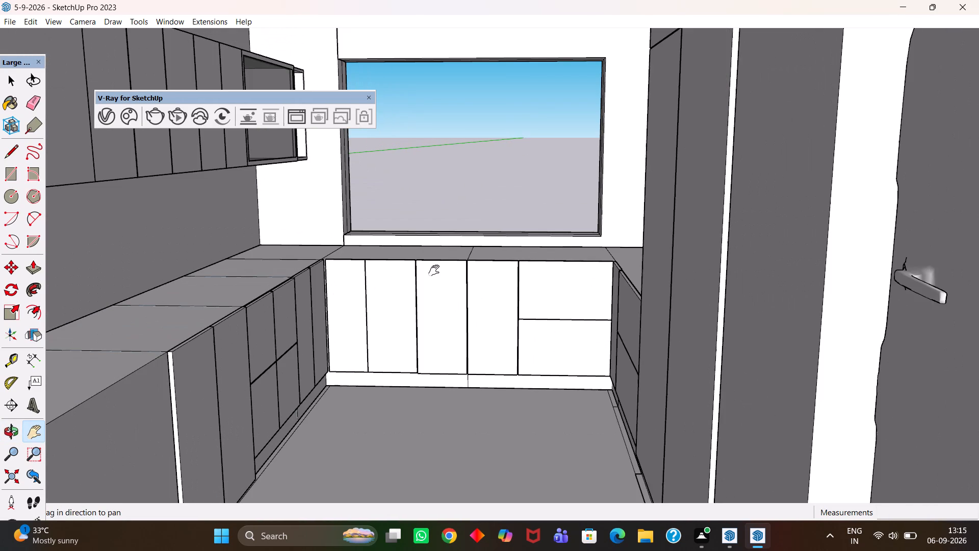
pyautogui.moveTo(460, 215); pyautogui.dragTo(481, 283, button='middle')
pyautogui.moveTo(482, 221); pyautogui.dragTo(476, 380)
pyautogui.scroll(-4, 460, 308)
pyautogui.moveTo(453, 291); pyautogui.dragTo(461, 329, button='middle')
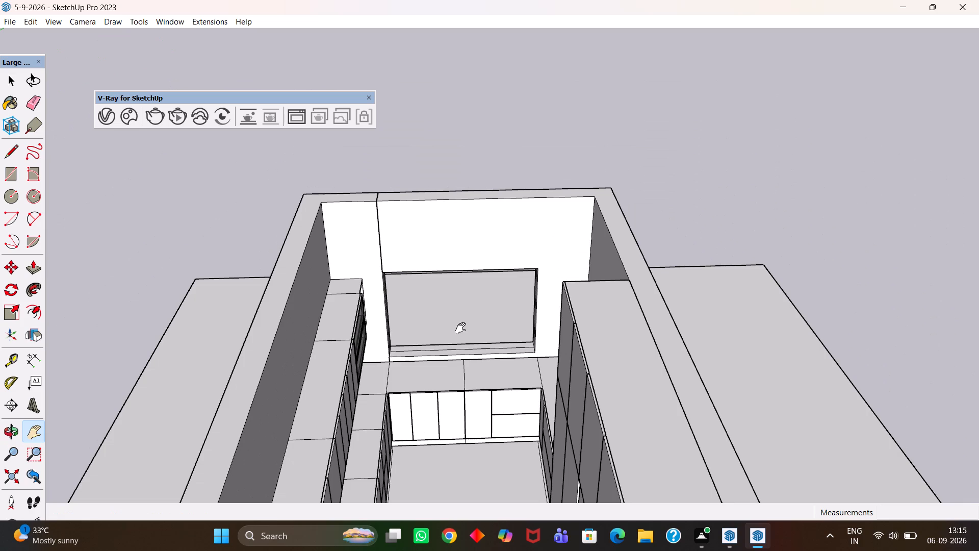
pyautogui.scroll(-2, 459, 337)
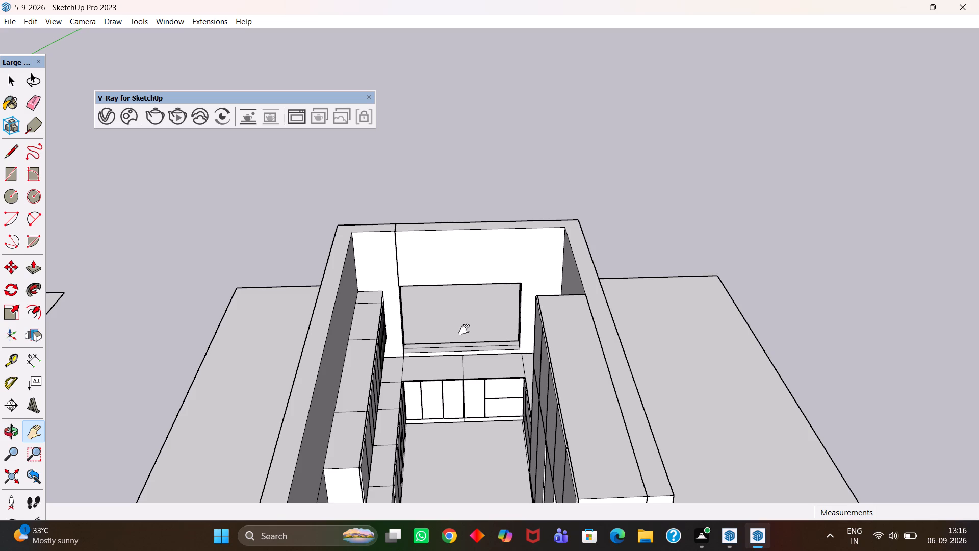
pyautogui.scroll(-6, 472, 321)
pyautogui.scroll(8, 480, 325)
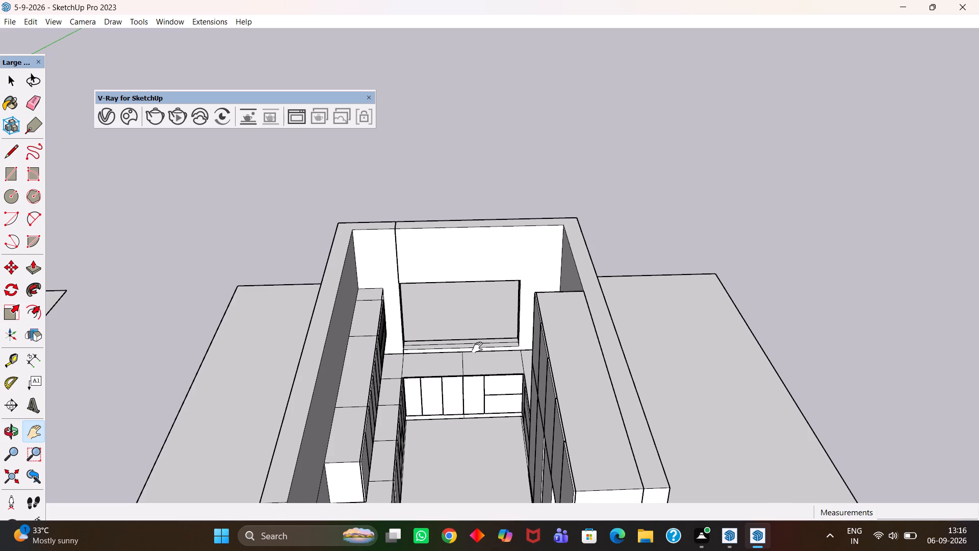
pyautogui.scroll(4, 477, 347)
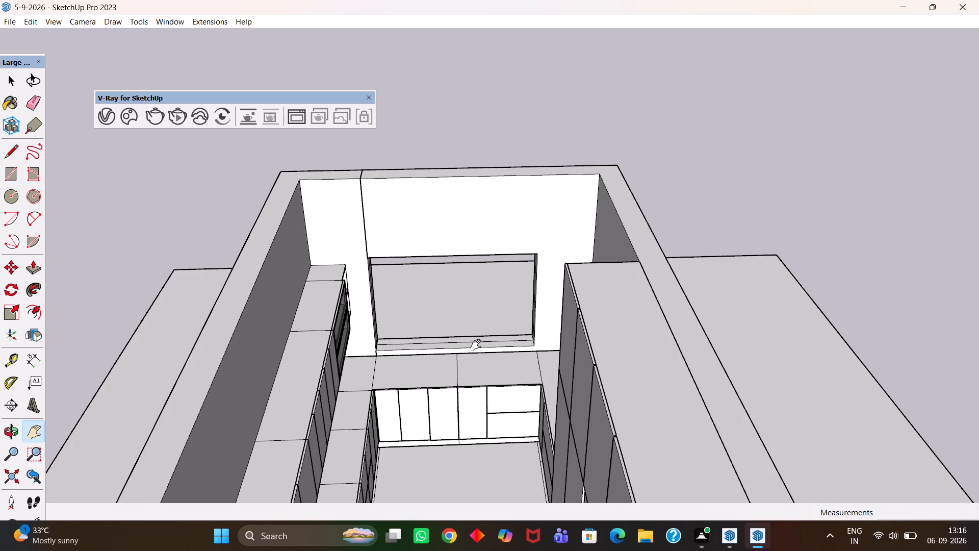
pyautogui.scroll(8, 476, 345)
pyautogui.scroll(-5, 477, 346)
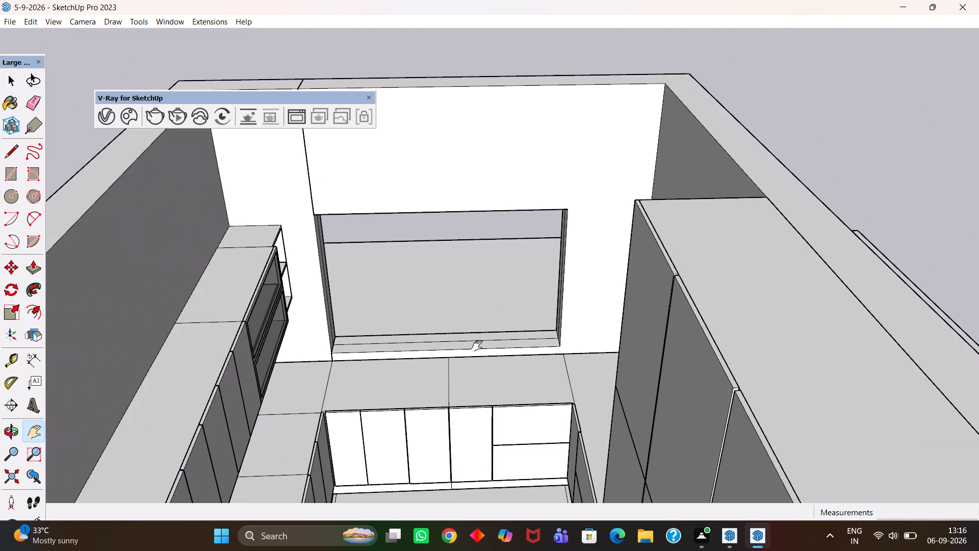
pyautogui.scroll(3, 477, 346)
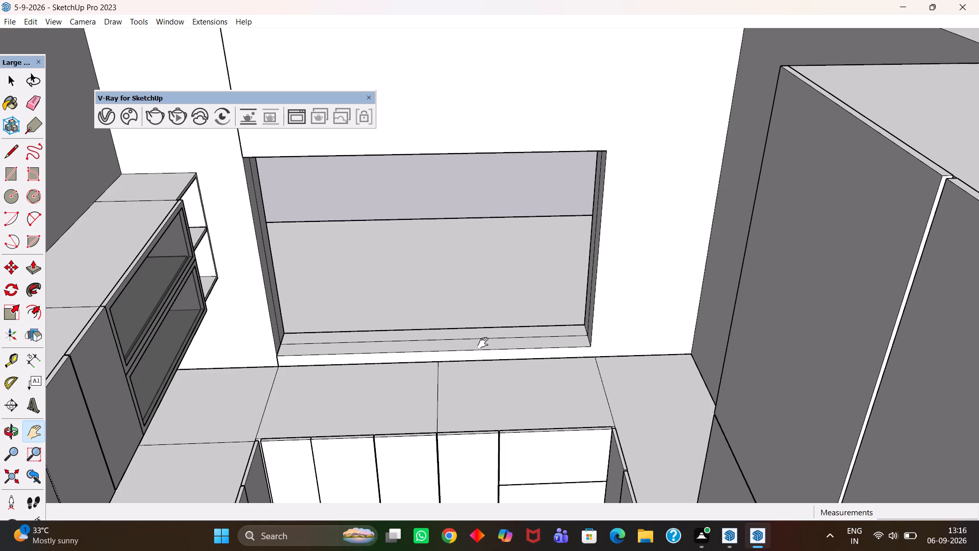
pyautogui.scroll(-8, 480, 331)
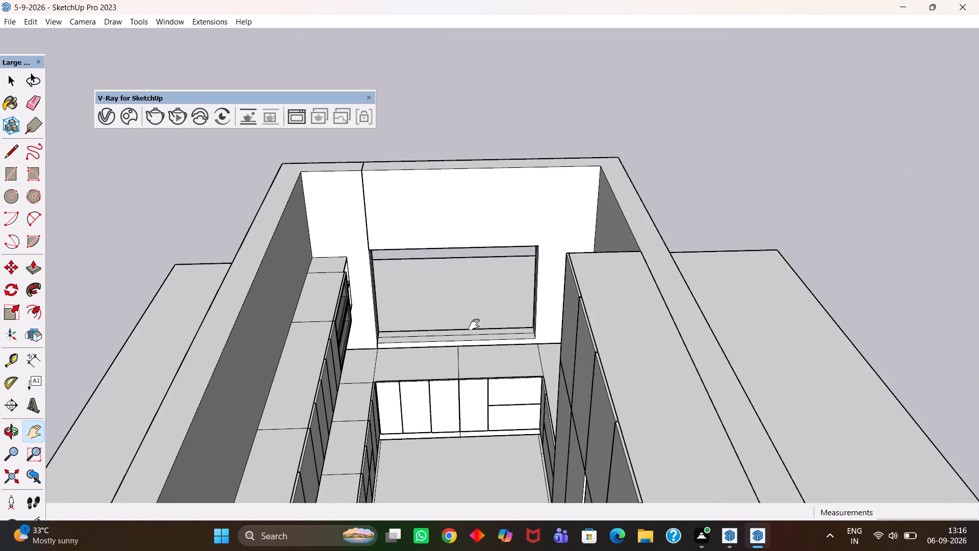
pyautogui.moveTo(466, 300); pyautogui.dragTo(465, 344, button='middle')
pyautogui.scroll(4, 465, 344)
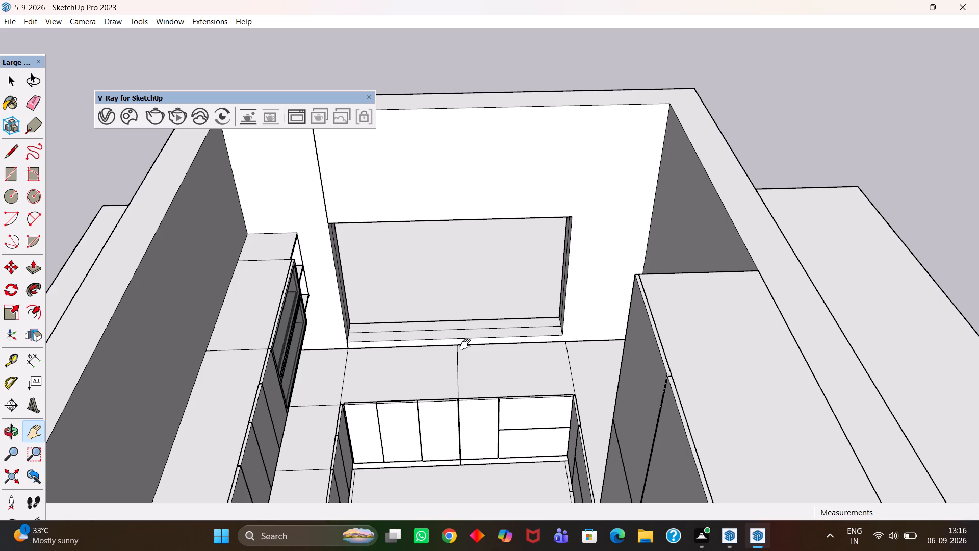
pyautogui.moveTo(422, 379); pyautogui.dragTo(418, 374)
# Examine the base-cabinet shutters beneath the window up close, comparing their widths and their alignment with the countertop joint.
pyautogui.moveTo(418, 374); pyautogui.dragTo(416, 287)
pyautogui.scroll(4, 429, 328)
pyautogui.moveTo(423, 329); pyautogui.dragTo(373, 355, button='middle')
pyautogui.scroll(4, 373, 355)
pyautogui.moveTo(324, 338); pyautogui.dragTo(425, 344)
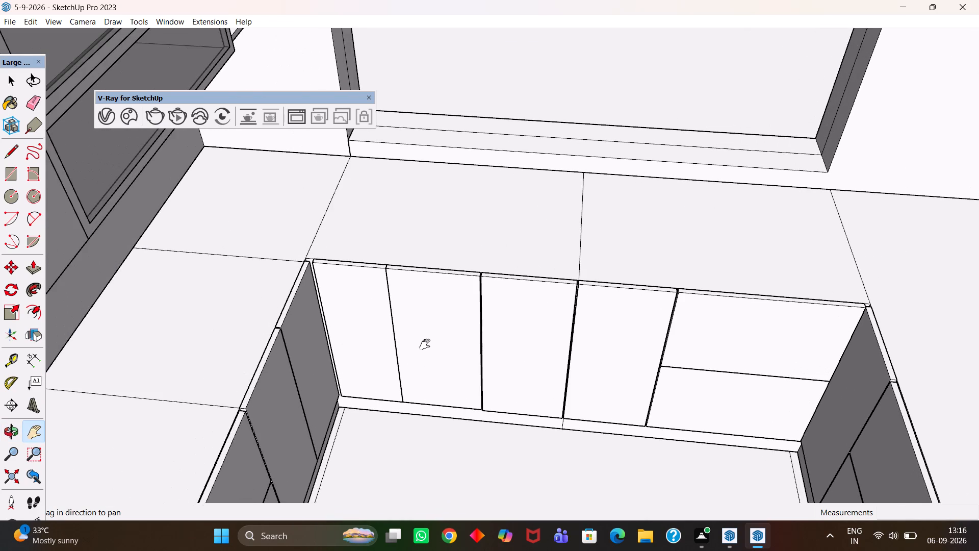
pyautogui.moveTo(425, 344); pyautogui.dragTo(418, 347)
pyautogui.scroll(3, 357, 319)
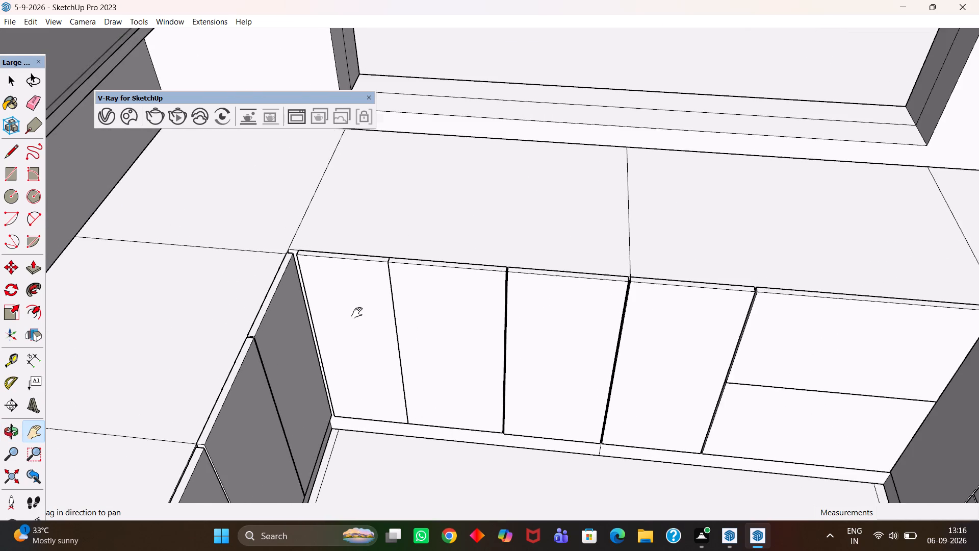
pyautogui.moveTo(357, 313); pyautogui.dragTo(340, 344, button='middle')
pyautogui.scroll(1, 360, 355)
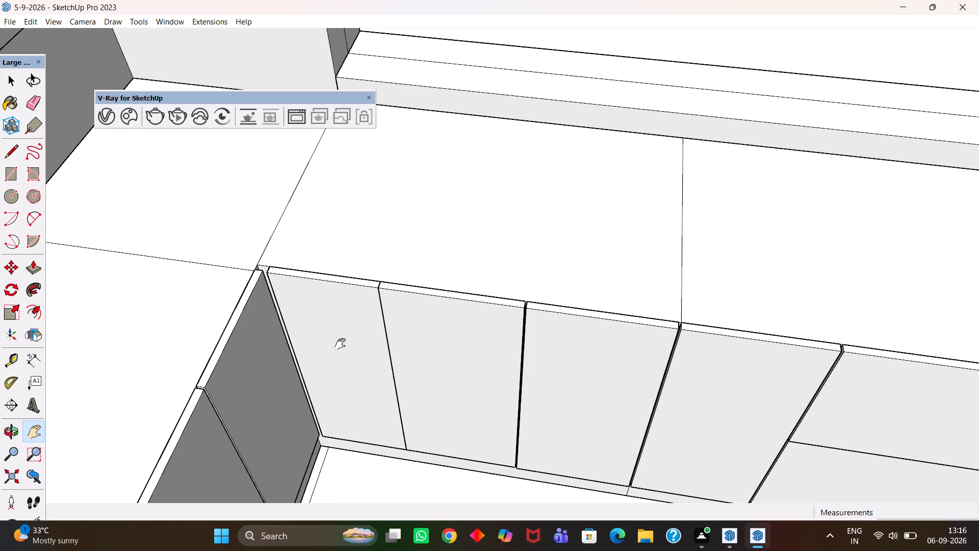
pyautogui.scroll(-3, 341, 344)
pyautogui.moveTo(371, 344); pyautogui.dragTo(383, 362, button='middle')
pyautogui.moveTo(430, 394); pyautogui.dragTo(360, 341)
pyautogui.scroll(-2, 369, 351)
pyautogui.middleClick(393, 370)
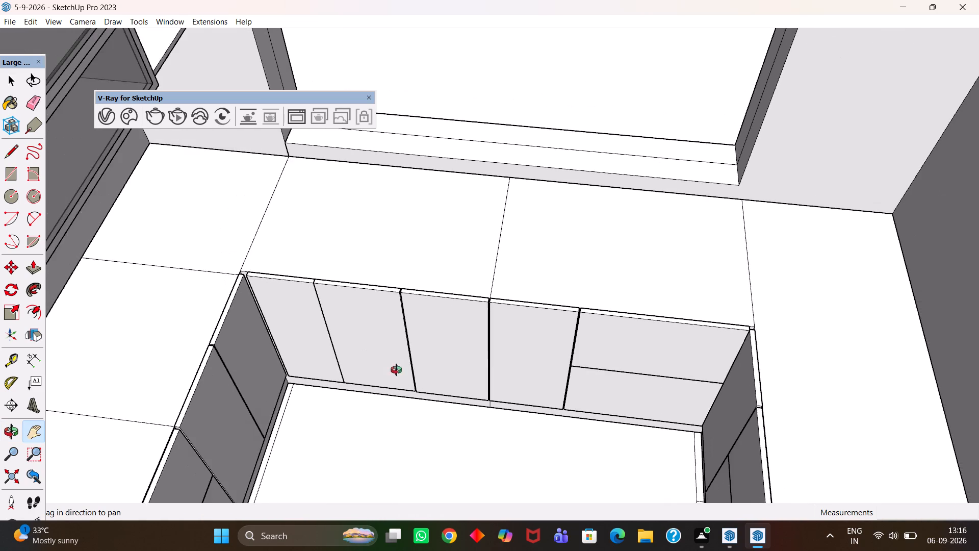
pyautogui.scroll(1, 392, 367)
pyautogui.moveTo(326, 337); pyautogui.dragTo(388, 362)
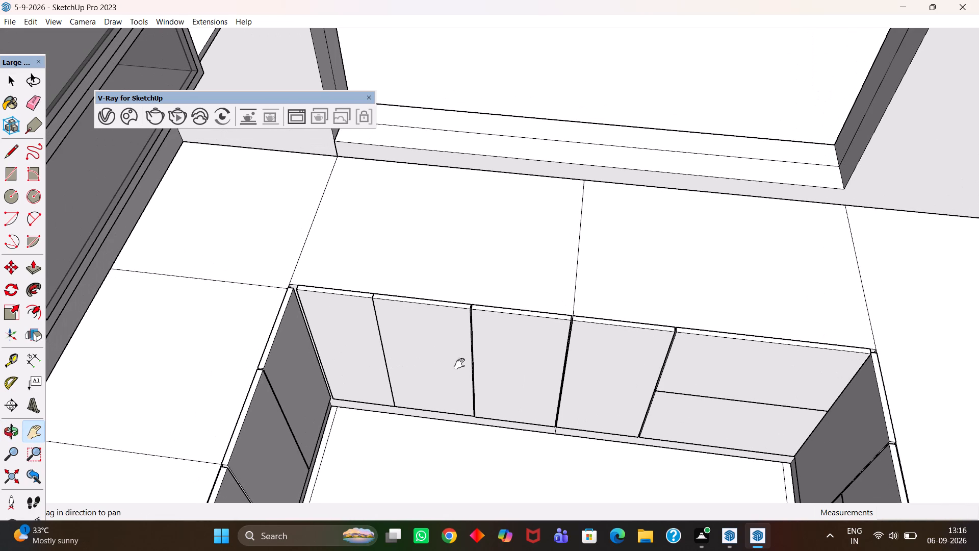
pyautogui.moveTo(735, 380); pyautogui.dragTo(699, 375)
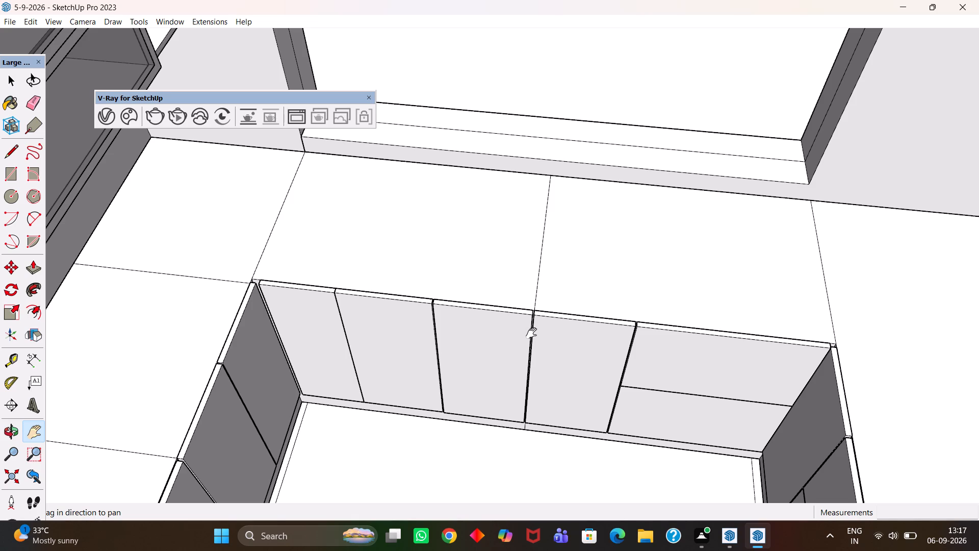
pyautogui.scroll(1, 531, 333)
pyautogui.scroll(-6, 531, 333)
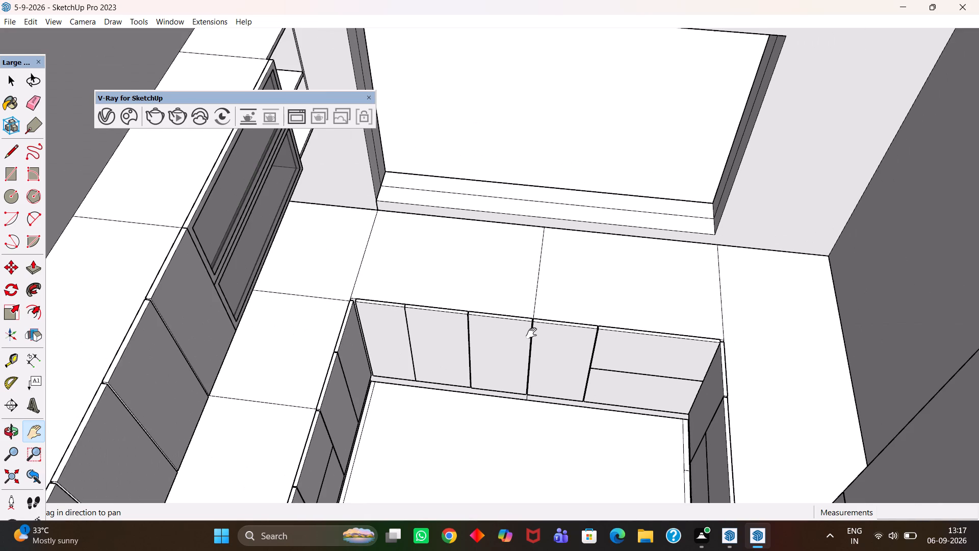
pyautogui.scroll(3, 534, 325)
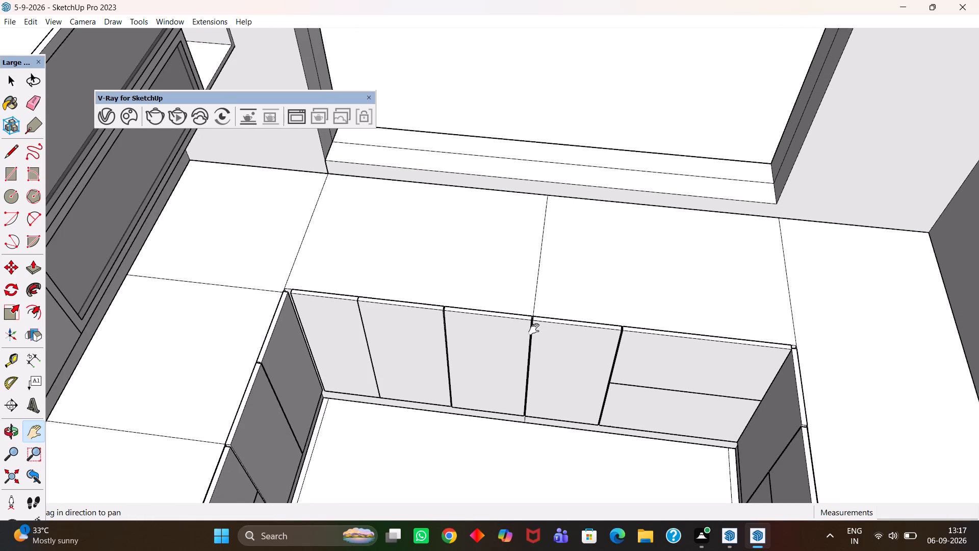
pyautogui.scroll(3, 535, 331)
pyautogui.scroll(-5, 535, 334)
pyautogui.moveTo(537, 360); pyautogui.dragTo(563, 342, button='middle')
pyautogui.scroll(1, 537, 360)
pyautogui.scroll(1, 445, 359)
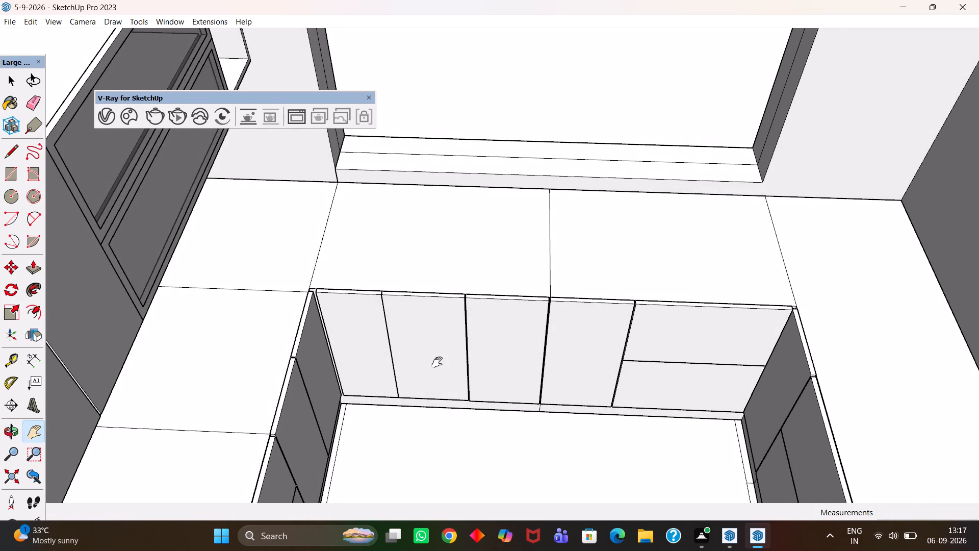
# Inside the kitchen group, delete the third base-cabinet shutter beneath the window, counted from the glass-shelf cabinet's corner.
pyautogui.press('space')
pyautogui.click(359, 353)
pyautogui.doubleClick(358, 350)
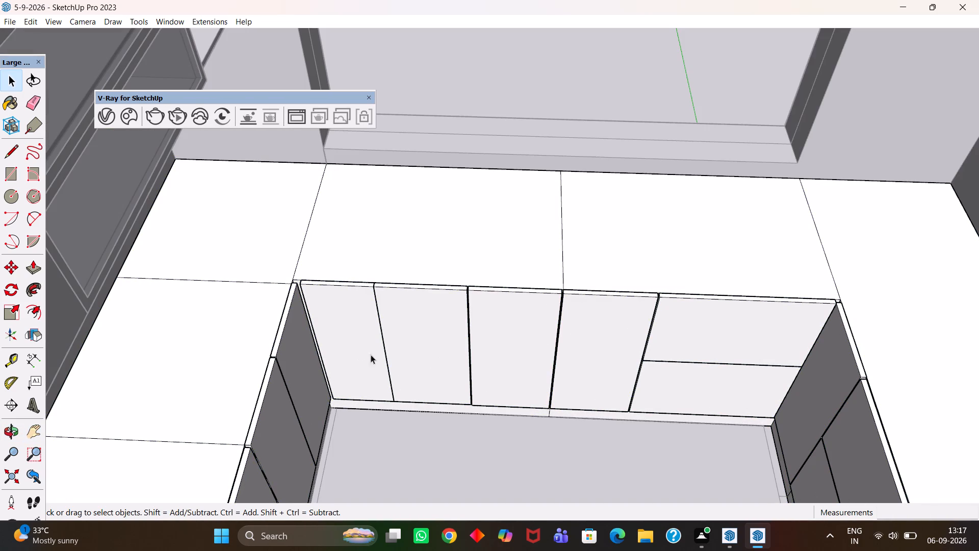
pyautogui.click(431, 365)
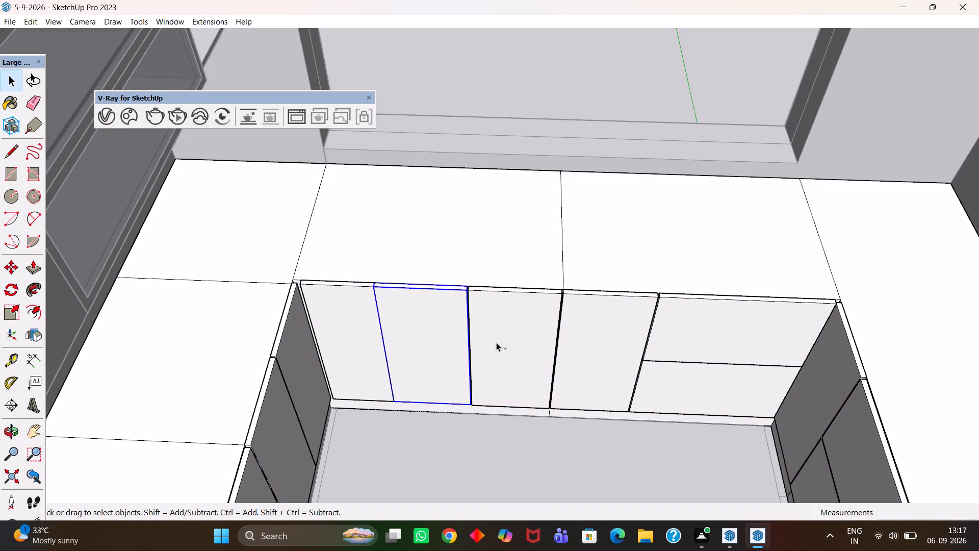
pyautogui.click(513, 351)
pyautogui.press('Delete')
# Open the second shutter from the glass-shelf cabinet's corner, beside the new gap, for editing.
pyautogui.click(450, 343)
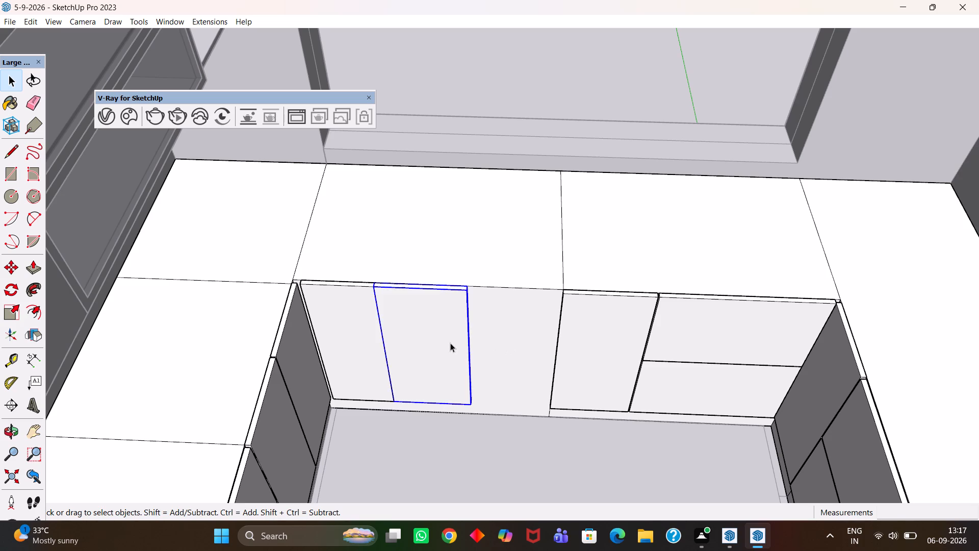
pyautogui.moveTo(462, 340); pyautogui.dragTo(414, 355, button='middle')
pyautogui.scroll(6, 419, 355)
pyautogui.press('h')
pyautogui.moveTo(412, 368); pyautogui.dragTo(336, 377, button='middle')
pyautogui.scroll(1, 341, 382)
pyautogui.moveTo(376, 362); pyautogui.dragTo(344, 371, button='middle')
pyautogui.scroll(4, 341, 375)
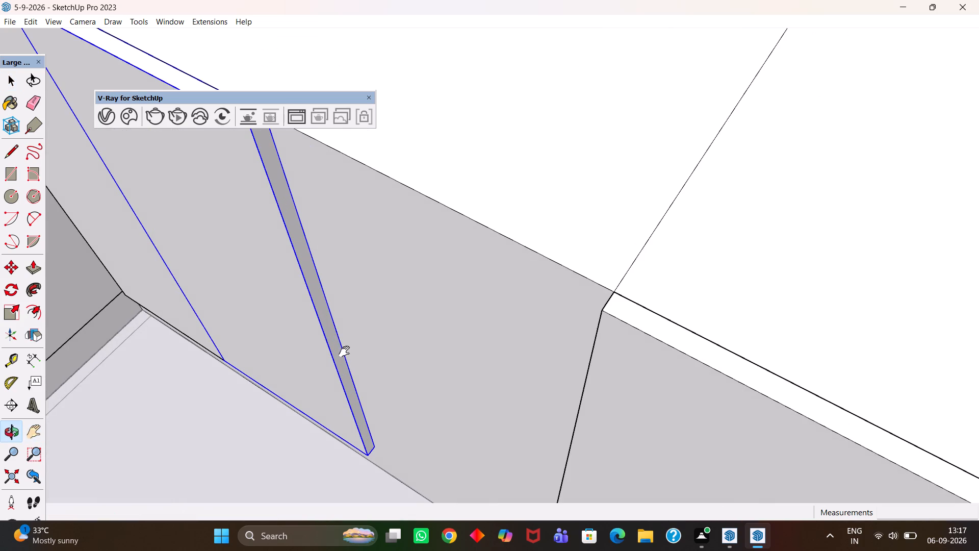
pyautogui.press('space')
pyautogui.scroll(2, 334, 332)
pyautogui.click(333, 329)
pyautogui.doubleClick(330, 327)
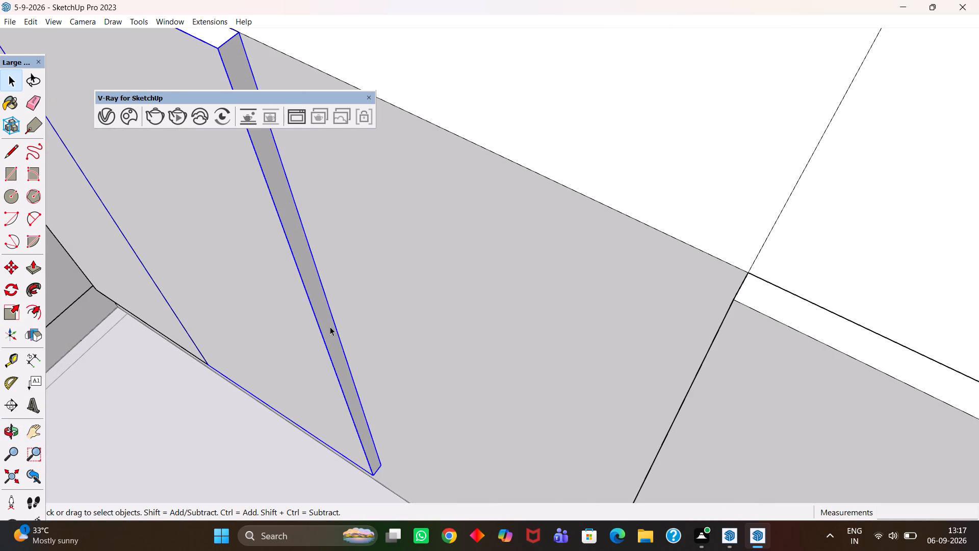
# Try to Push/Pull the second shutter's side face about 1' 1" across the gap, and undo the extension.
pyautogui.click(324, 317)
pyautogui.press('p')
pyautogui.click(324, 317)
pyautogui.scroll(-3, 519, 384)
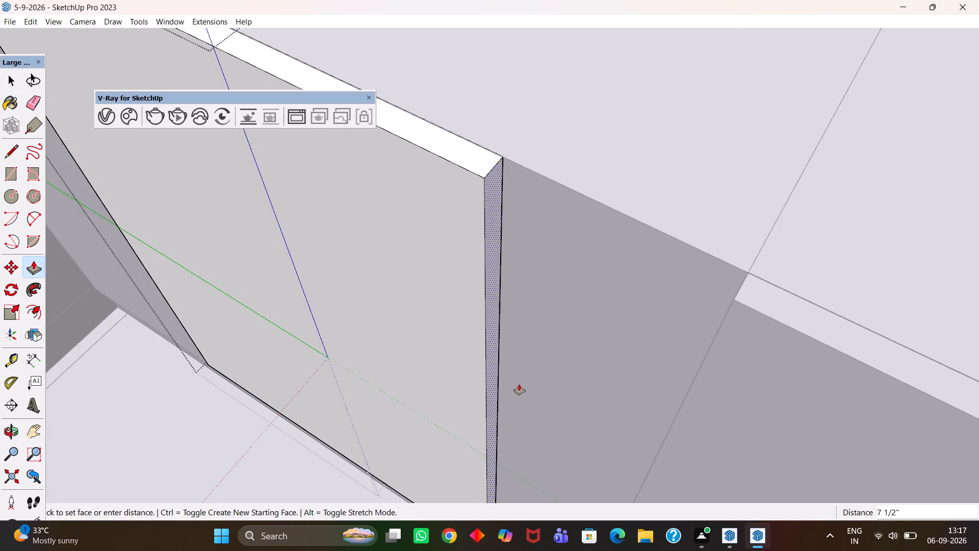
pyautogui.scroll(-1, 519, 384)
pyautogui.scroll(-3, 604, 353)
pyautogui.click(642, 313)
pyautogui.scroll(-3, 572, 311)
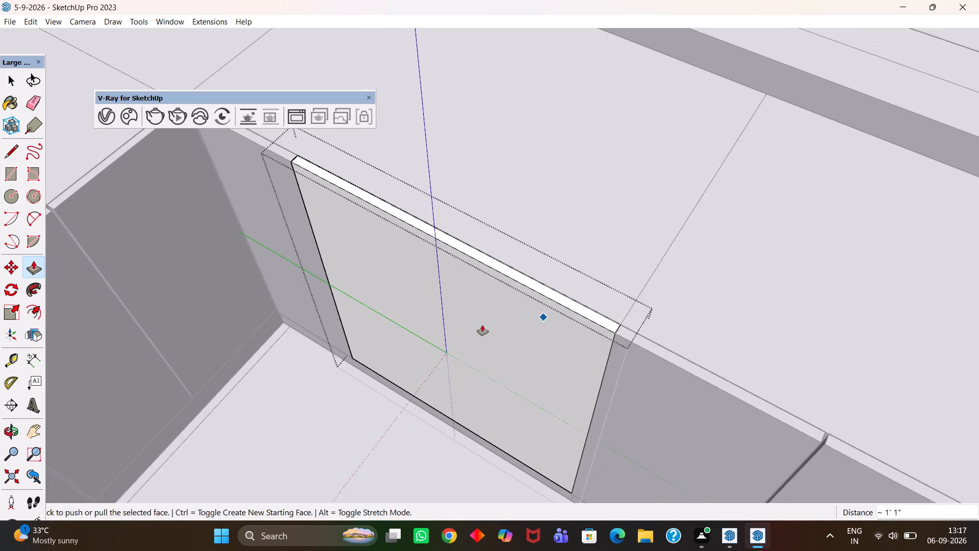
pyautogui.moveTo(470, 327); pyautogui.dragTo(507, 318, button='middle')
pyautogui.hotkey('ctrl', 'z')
# Push/Pull the second shutter's side face about 1' 1/2" across the gap, stopping just short of the countertop joint.
pyautogui.scroll(1, 460, 328)
pyautogui.scroll(2, 535, 305)
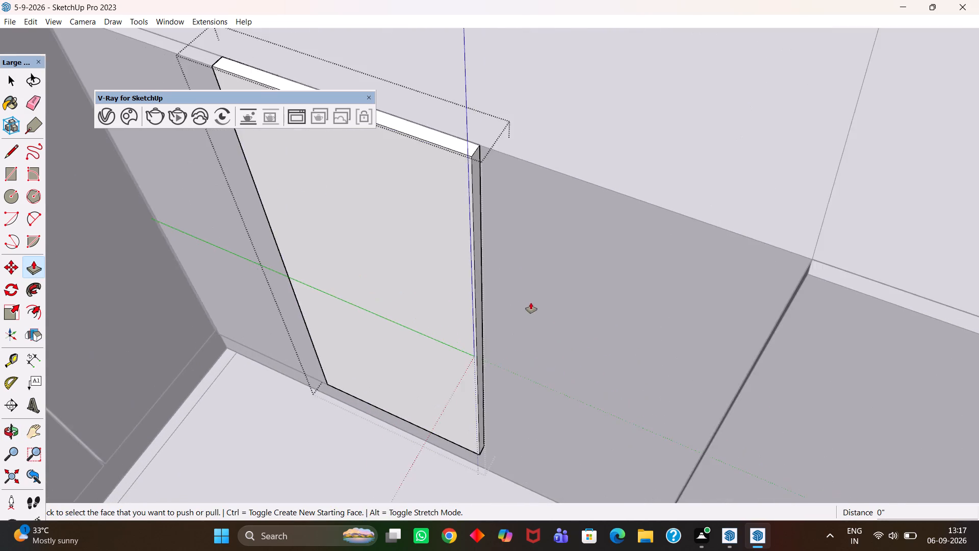
pyautogui.scroll(2, 531, 303)
pyautogui.moveTo(506, 310); pyautogui.dragTo(459, 333, button='middle')
pyautogui.scroll(1, 451, 325)
pyautogui.click(412, 317)
pyautogui.scroll(-3, 551, 356)
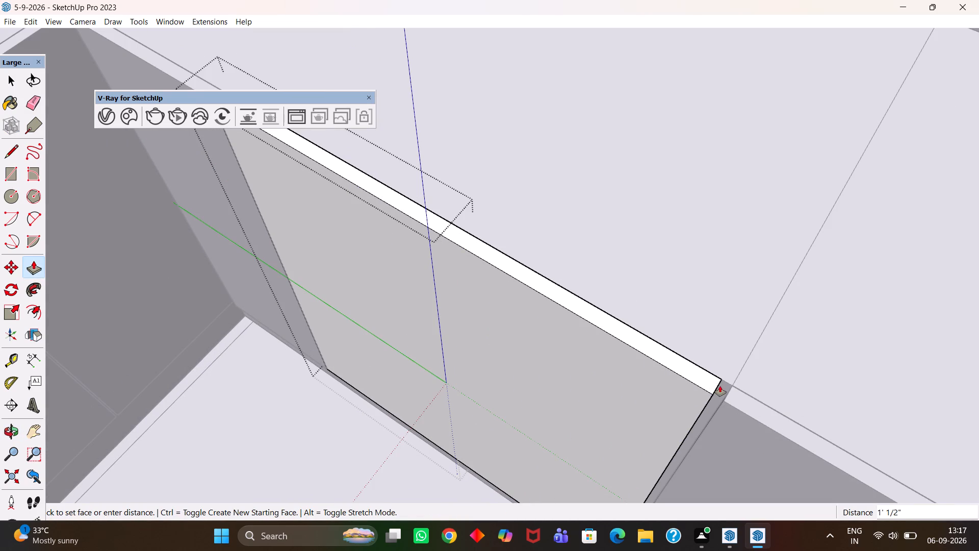
pyautogui.click(720, 386)
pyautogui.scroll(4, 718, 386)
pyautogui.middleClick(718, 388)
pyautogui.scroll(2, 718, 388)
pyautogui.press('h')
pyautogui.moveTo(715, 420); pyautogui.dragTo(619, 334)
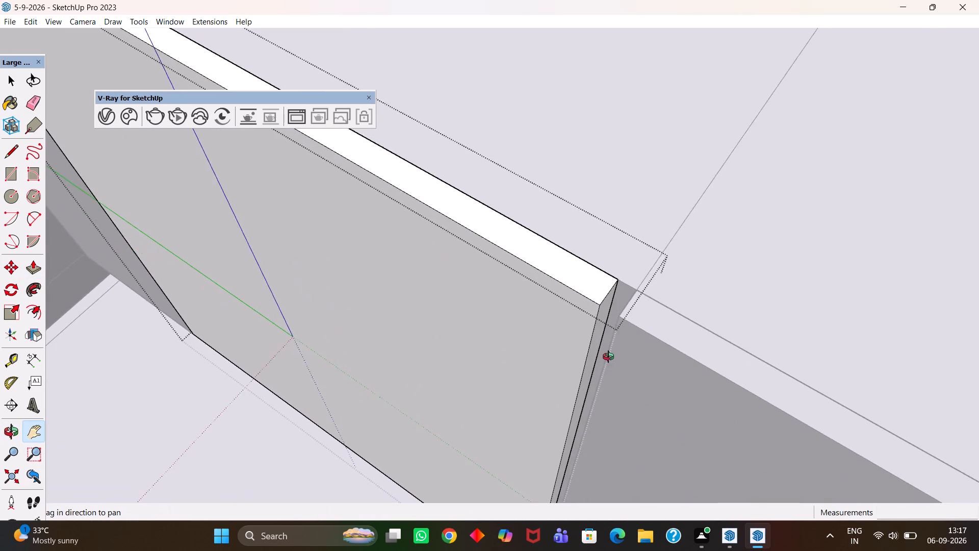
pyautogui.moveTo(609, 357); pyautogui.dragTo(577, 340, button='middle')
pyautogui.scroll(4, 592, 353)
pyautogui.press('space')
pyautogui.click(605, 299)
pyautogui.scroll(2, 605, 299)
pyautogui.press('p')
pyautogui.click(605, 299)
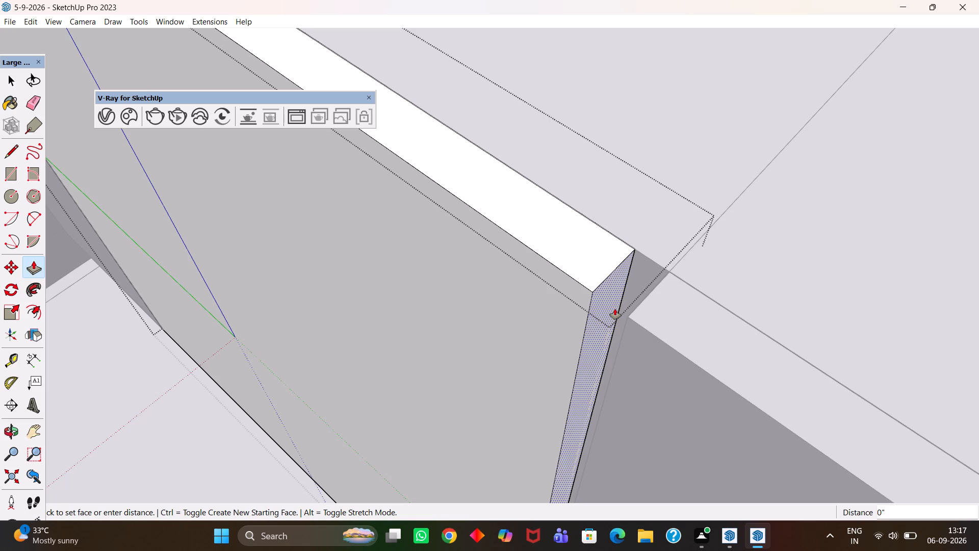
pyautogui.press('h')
# Examine the widened shutter's fit against its neighbouring shutters beneath the window, and leave its group.
pyautogui.scroll(-8, 557, 312)
pyautogui.scroll(1, 452, 318)
pyautogui.moveTo(454, 322); pyautogui.dragTo(581, 342, button='middle')
pyautogui.scroll(-5, 585, 342)
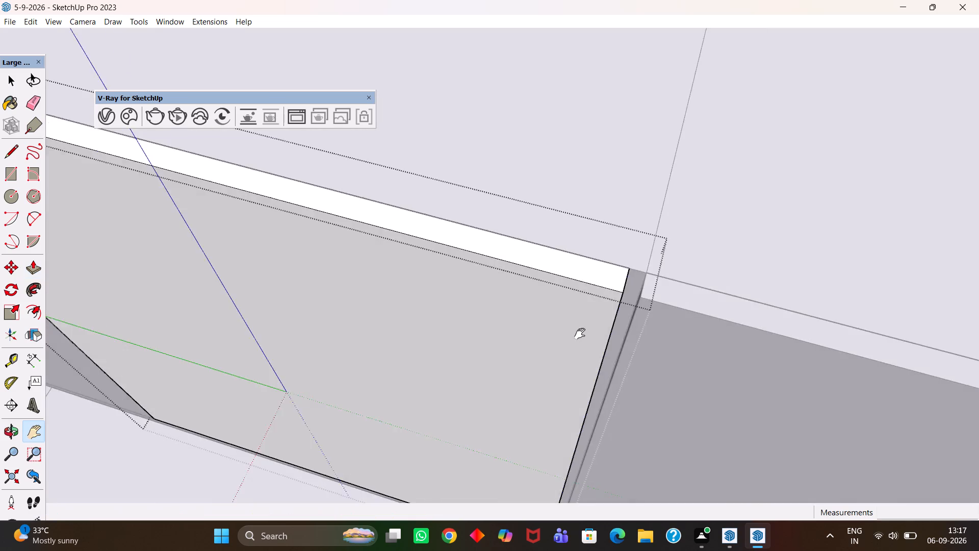
pyautogui.scroll(-3, 580, 334)
pyautogui.scroll(1, 506, 332)
pyautogui.moveTo(504, 332); pyautogui.dragTo(543, 341, button='middle')
pyautogui.scroll(-8, 539, 341)
pyautogui.press('h')
pyautogui.moveTo(463, 392); pyautogui.dragTo(530, 325)
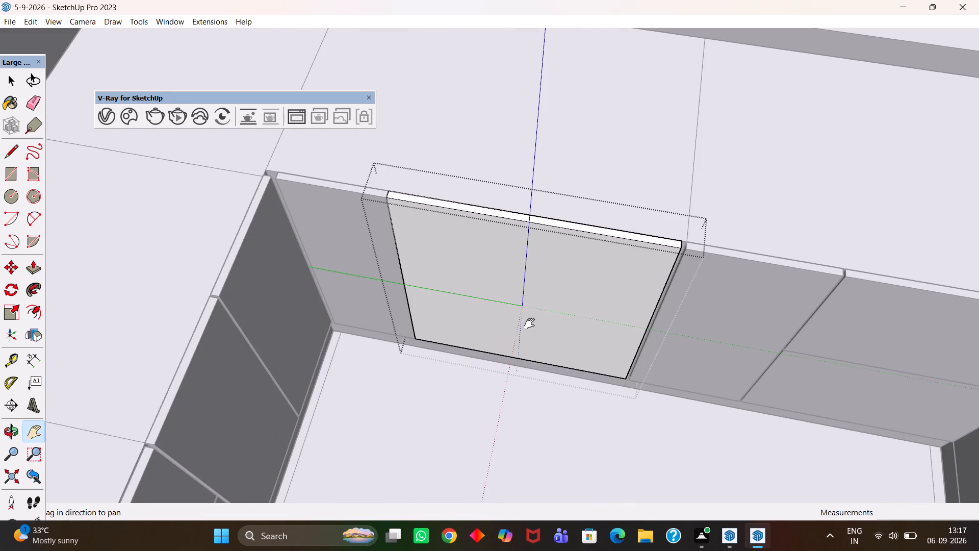
pyautogui.scroll(-6, 525, 323)
pyautogui.press('h')
pyautogui.moveTo(505, 327); pyautogui.dragTo(545, 349, button='middle')
pyautogui.scroll(9, 541, 349)
pyautogui.moveTo(536, 359); pyautogui.dragTo(530, 328, button='middle')
pyautogui.scroll(-5, 530, 328)
pyautogui.press('h')
pyautogui.moveTo(537, 272); pyautogui.dragTo(533, 363)
pyautogui.scroll(-6, 506, 342)
pyautogui.scroll(3, 496, 370)
pyautogui.moveTo(497, 371); pyautogui.dragTo(512, 356, button='middle')
pyautogui.scroll(2, 512, 356)
pyautogui.press('h')
pyautogui.moveTo(557, 348); pyautogui.dragTo(481, 369)
pyautogui.moveTo(513, 388); pyautogui.dragTo(520, 379, button='middle')
pyautogui.scroll(1, 520, 377)
pyautogui.press('space')
pyautogui.click(602, 428)
pyautogui.scroll(-2, 604, 417)
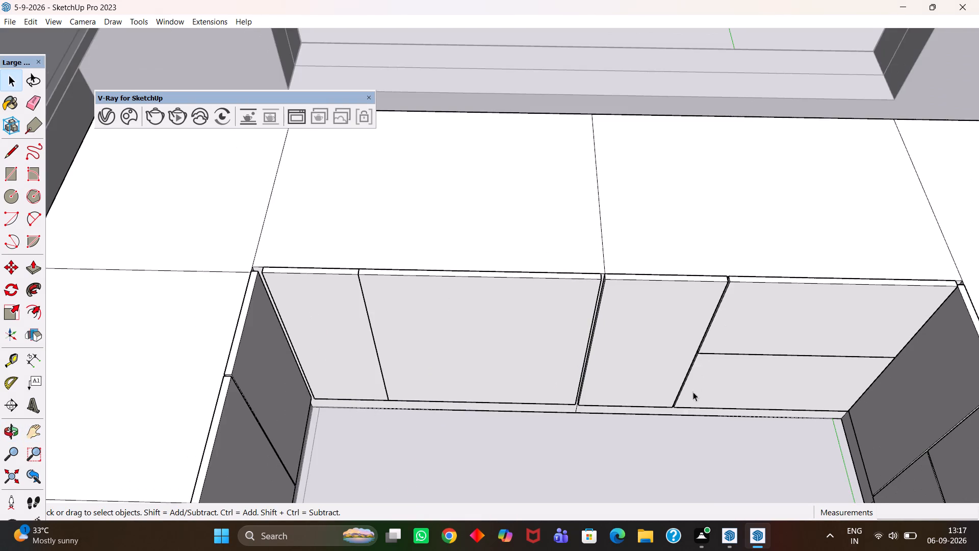
# Place a guide 2' in from the corner-side countertop joint beneath the window, and another guide 2' beyond it.
pyautogui.moveTo(693, 391); pyautogui.dragTo(685, 384, button='middle')
pyautogui.press('h')
pyautogui.scroll(1, 685, 385)
pyautogui.scroll(-2, 682, 385)
pyautogui.moveTo(545, 317); pyautogui.dragTo(544, 352)
pyautogui.moveTo(463, 340); pyautogui.dragTo(469, 346, button='middle')
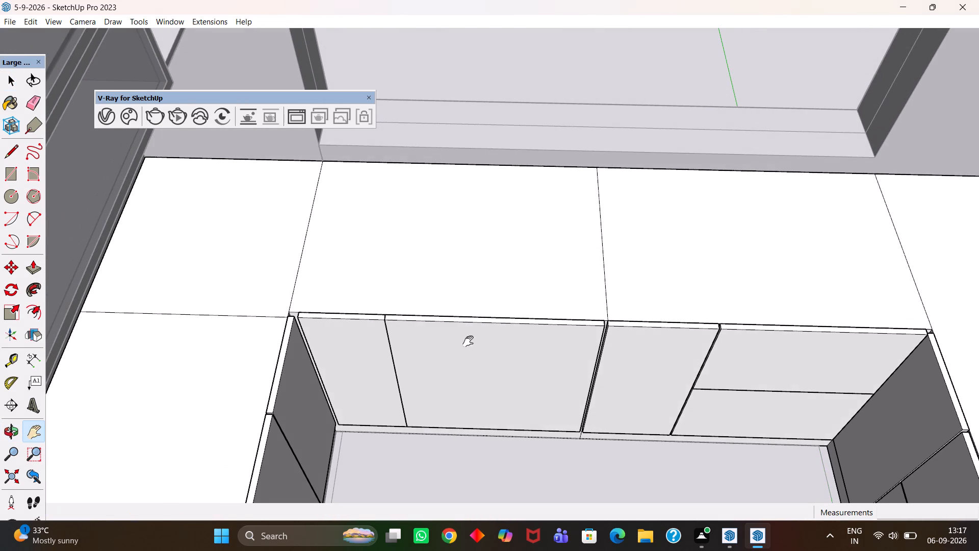
pyautogui.press('t')
pyautogui.click(303, 251)
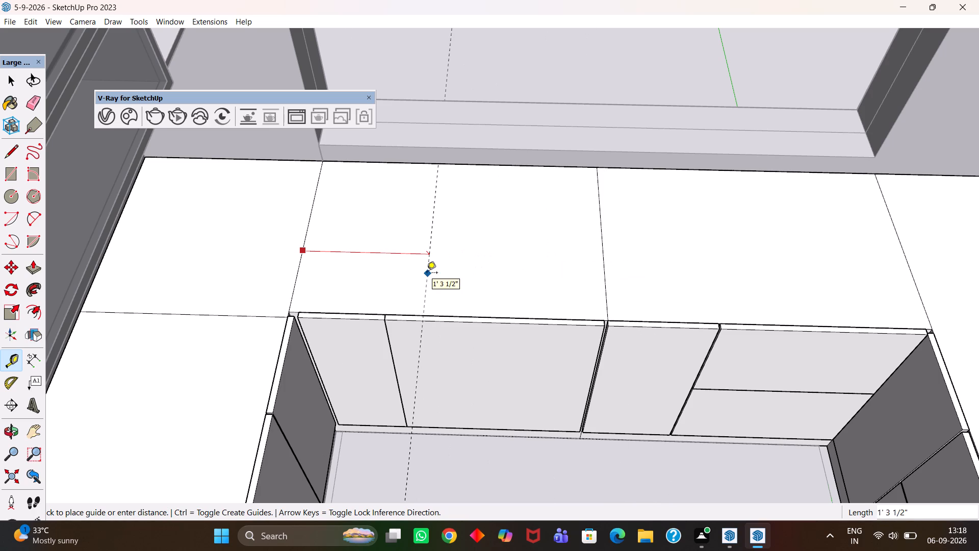
pyautogui.write("2'")
pyautogui.press('Return')
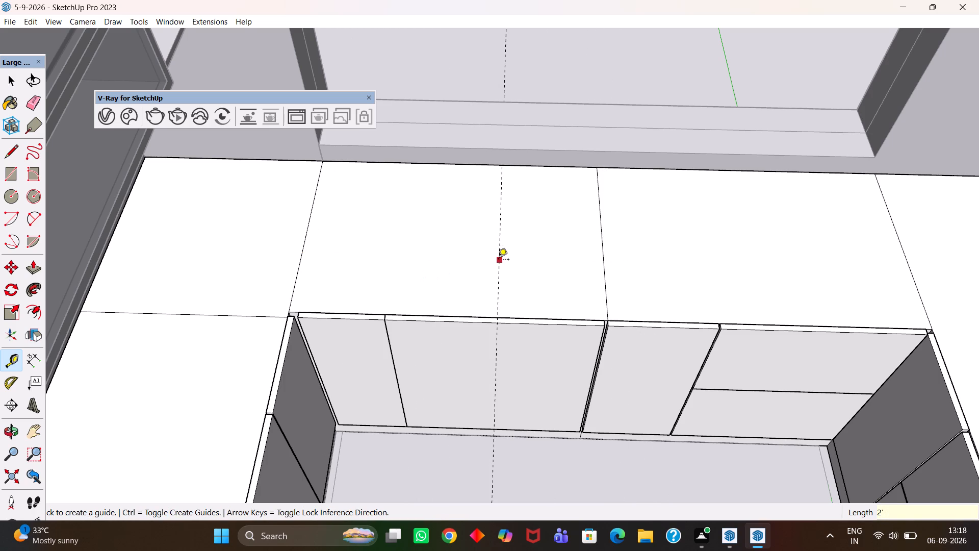
pyautogui.click(498, 260)
pyautogui.write("2'")
pyautogui.press('Return')
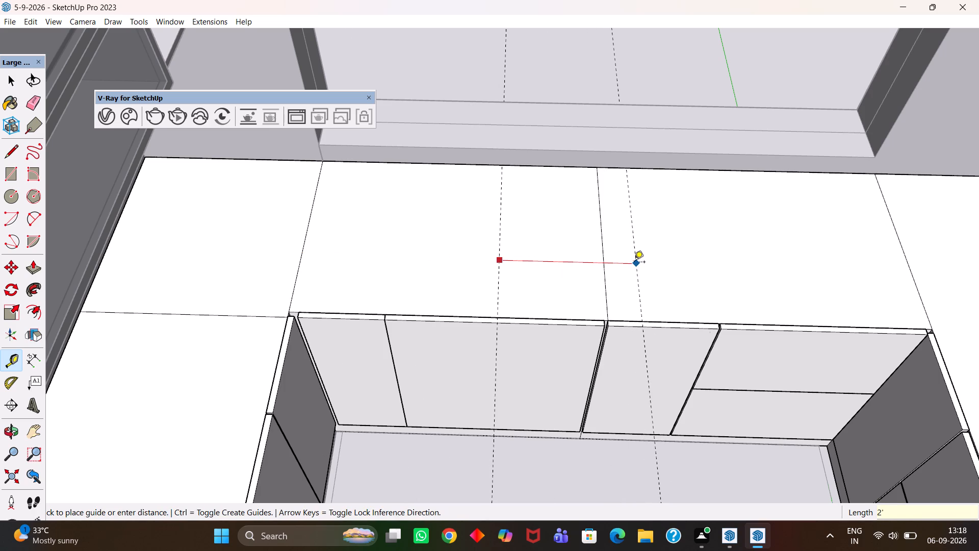
pyautogui.click(699, 270)
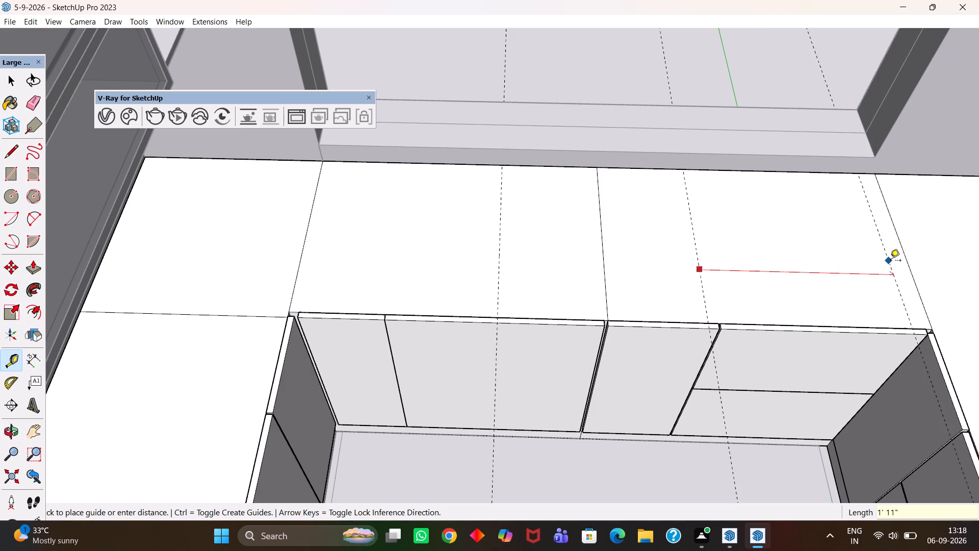
pyautogui.press('h')
pyautogui.moveTo(769, 267); pyautogui.dragTo(752, 267)
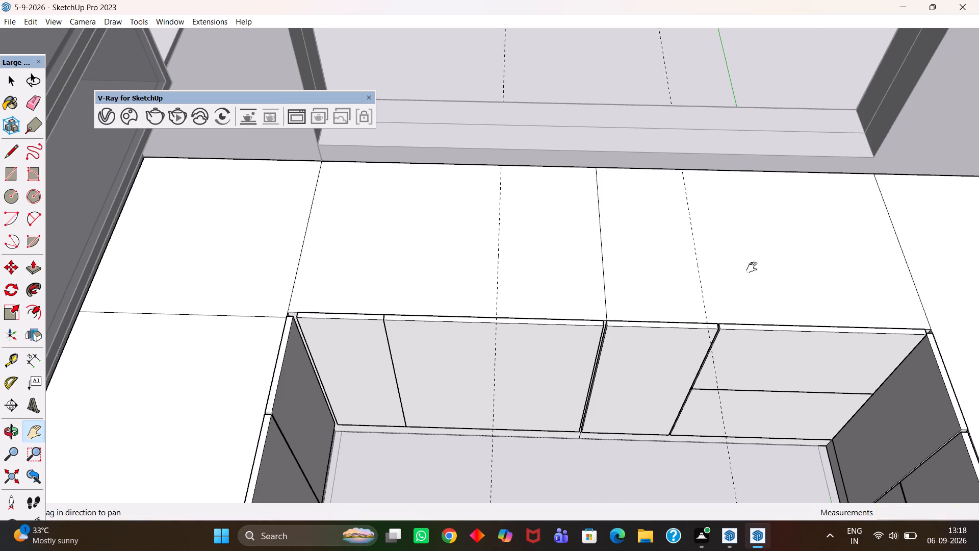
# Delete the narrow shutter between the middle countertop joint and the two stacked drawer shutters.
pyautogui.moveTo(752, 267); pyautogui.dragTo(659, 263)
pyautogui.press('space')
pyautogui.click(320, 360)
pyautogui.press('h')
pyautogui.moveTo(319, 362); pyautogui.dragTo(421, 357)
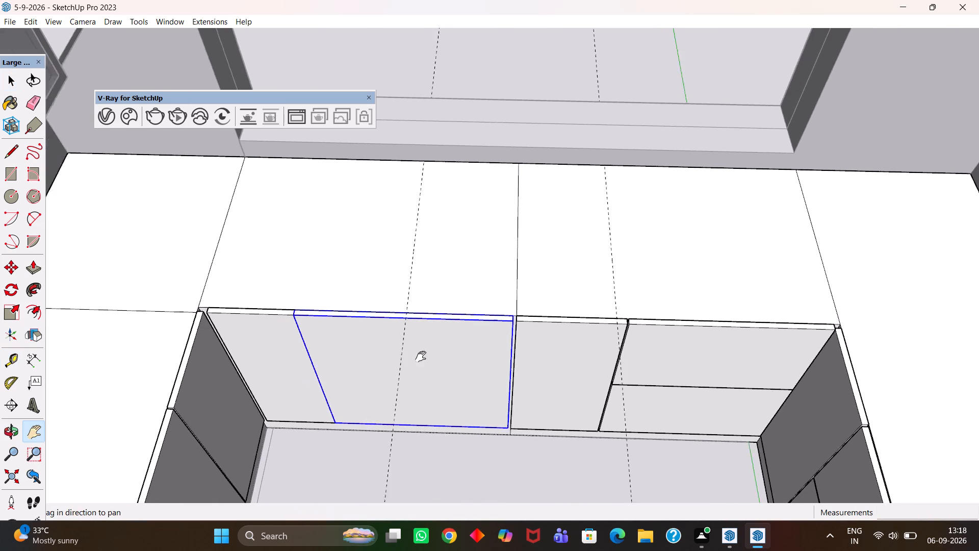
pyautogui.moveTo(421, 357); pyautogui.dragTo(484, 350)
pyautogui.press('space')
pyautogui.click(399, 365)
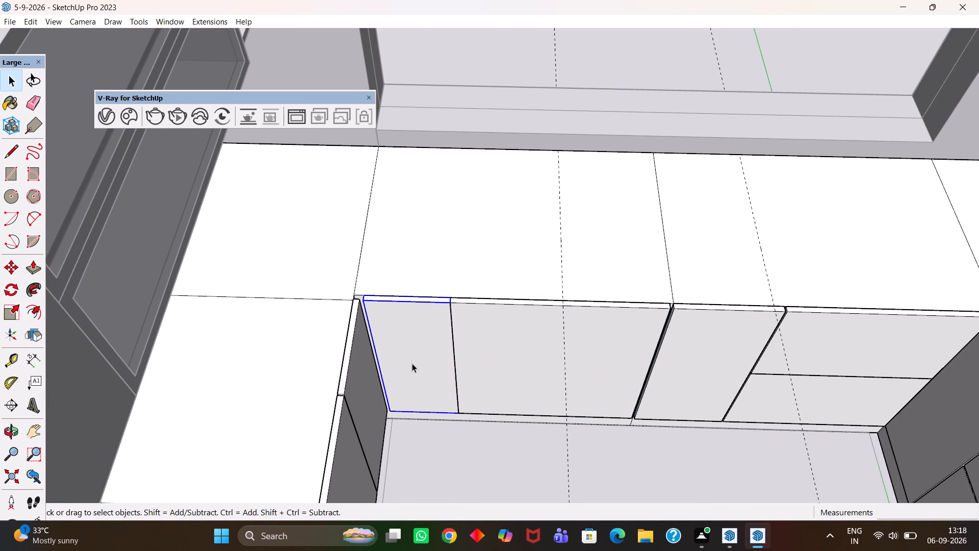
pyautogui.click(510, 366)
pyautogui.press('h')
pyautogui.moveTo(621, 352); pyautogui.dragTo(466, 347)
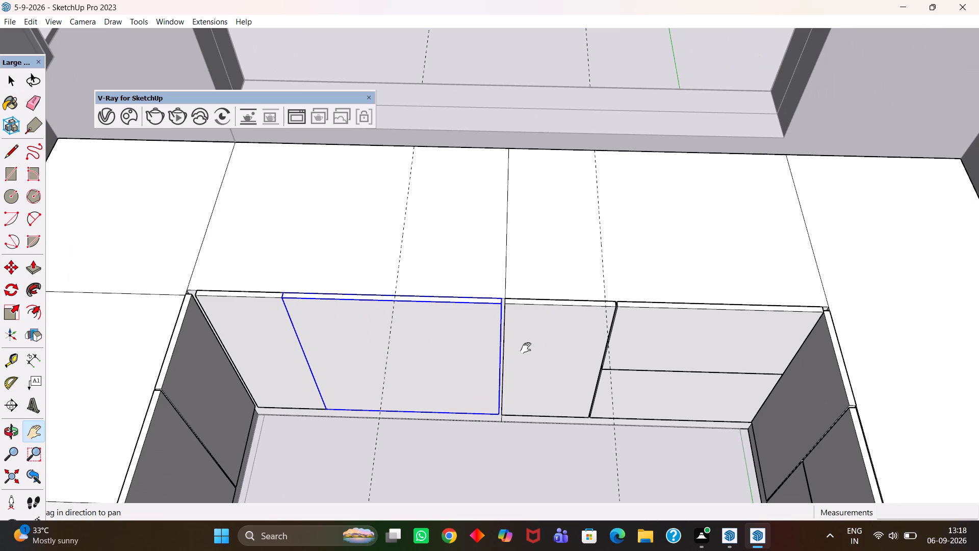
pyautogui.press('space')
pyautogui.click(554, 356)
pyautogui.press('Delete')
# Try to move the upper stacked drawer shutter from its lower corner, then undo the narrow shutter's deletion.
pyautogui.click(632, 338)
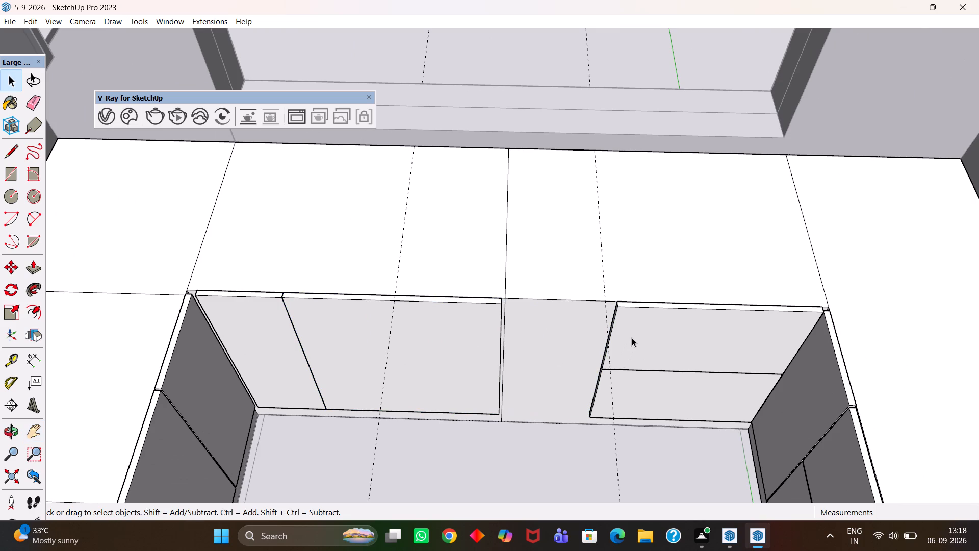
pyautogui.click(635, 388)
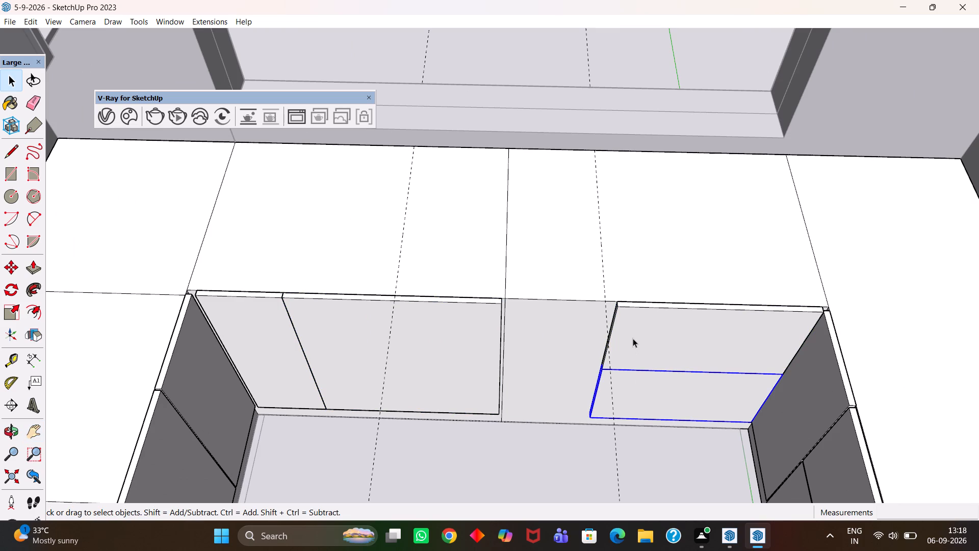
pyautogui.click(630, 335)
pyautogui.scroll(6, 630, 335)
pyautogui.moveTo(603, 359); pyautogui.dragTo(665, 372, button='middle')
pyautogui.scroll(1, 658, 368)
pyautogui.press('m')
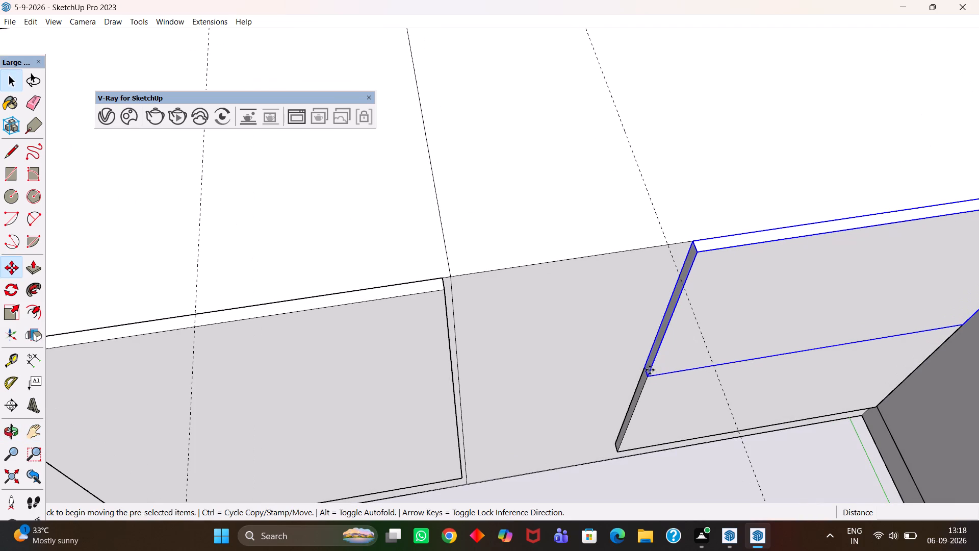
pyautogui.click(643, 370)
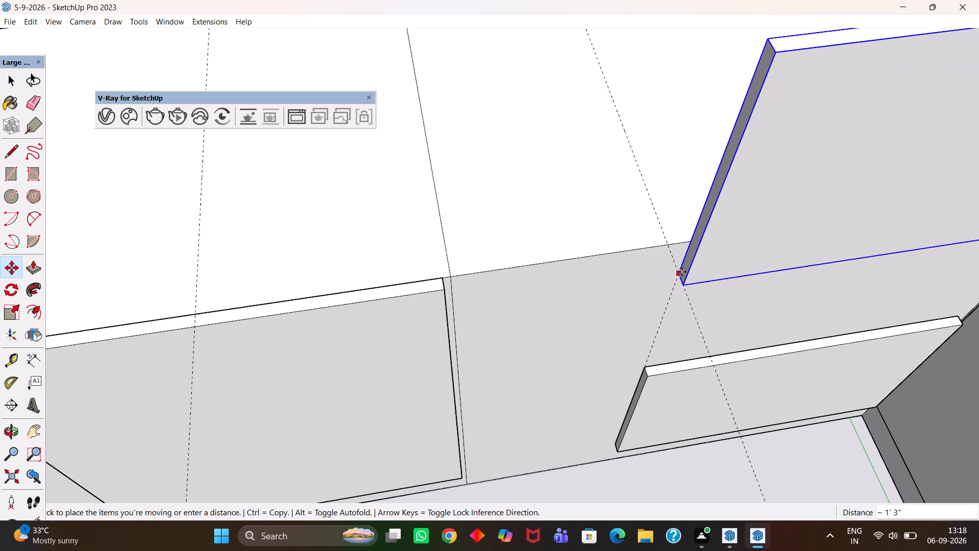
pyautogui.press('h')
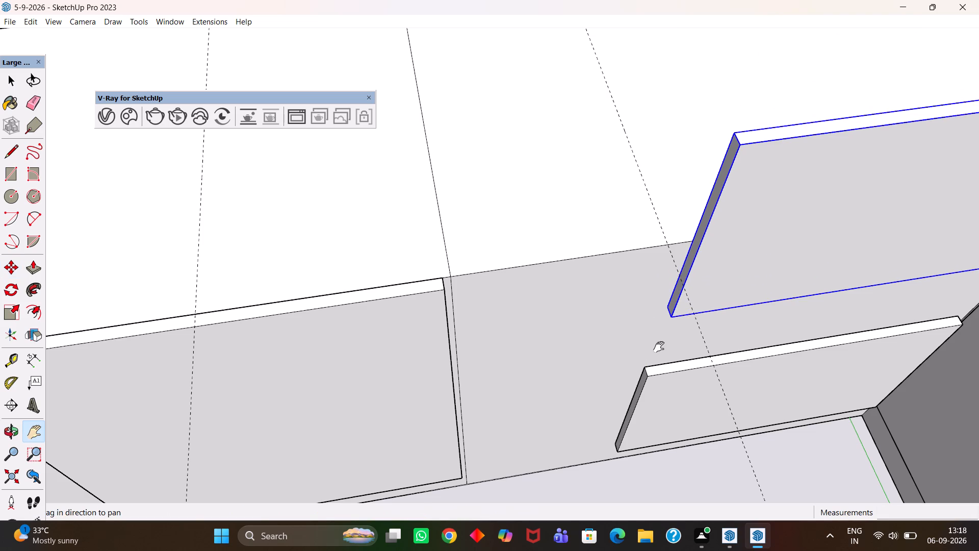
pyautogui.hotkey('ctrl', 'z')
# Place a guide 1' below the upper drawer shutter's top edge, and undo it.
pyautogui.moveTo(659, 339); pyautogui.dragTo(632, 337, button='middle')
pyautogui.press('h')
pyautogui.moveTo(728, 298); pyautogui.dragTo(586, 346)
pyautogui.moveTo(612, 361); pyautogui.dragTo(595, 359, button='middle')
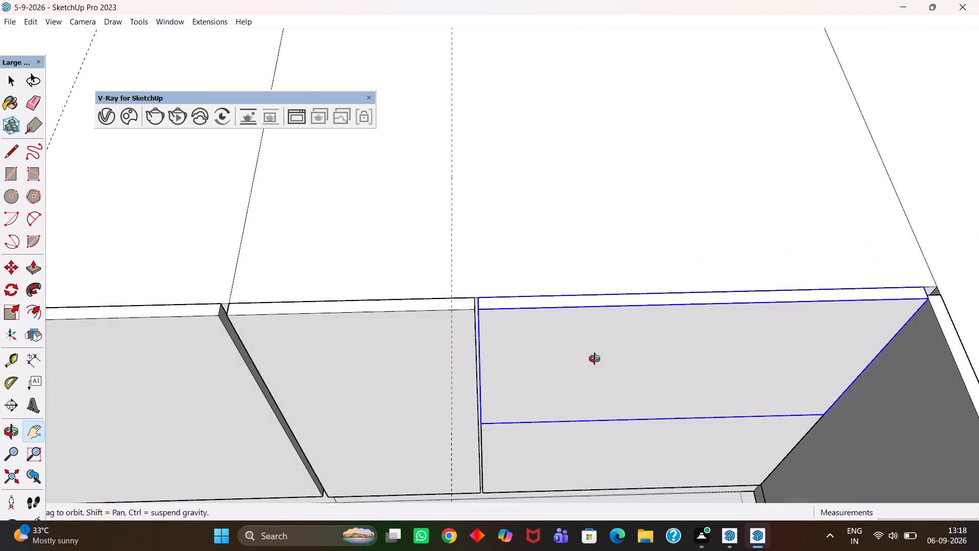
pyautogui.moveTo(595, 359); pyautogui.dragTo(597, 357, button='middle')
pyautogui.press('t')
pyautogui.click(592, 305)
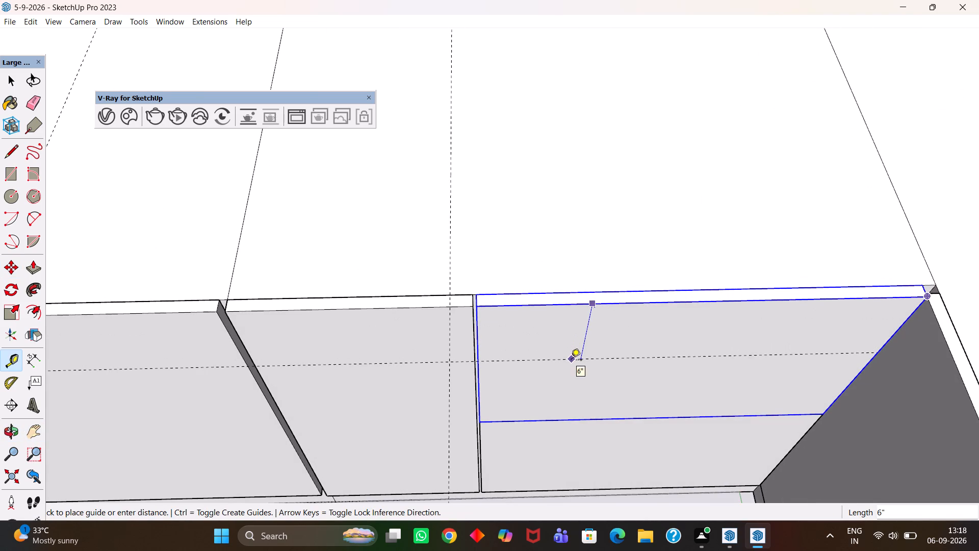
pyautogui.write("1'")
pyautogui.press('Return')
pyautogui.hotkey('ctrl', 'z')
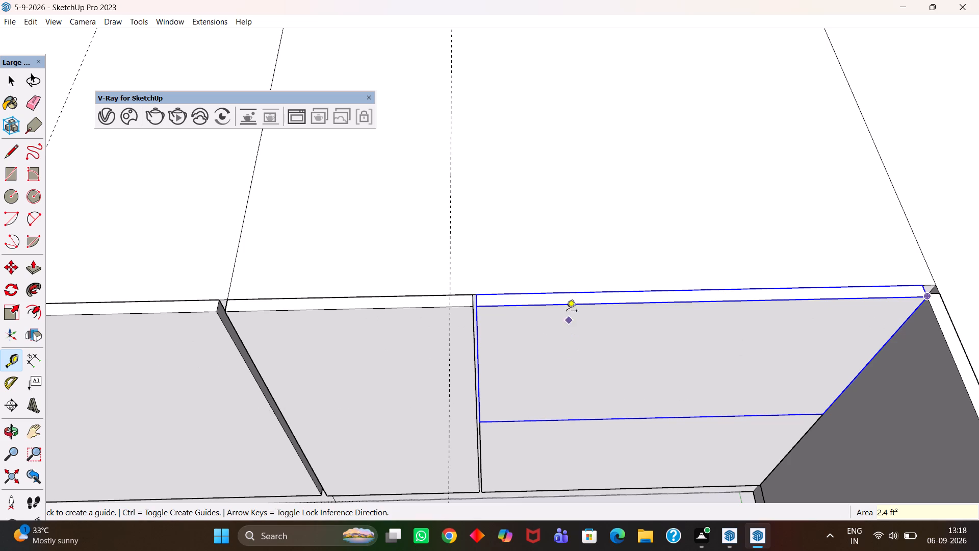
# Place a guide 0.6' below the upper drawer shutter's top edge.
pyautogui.click(563, 307)
pyautogui.write('0.5')
pyautogui.press('BackSpace')
pyautogui.write("6'")
pyautogui.press('Return')
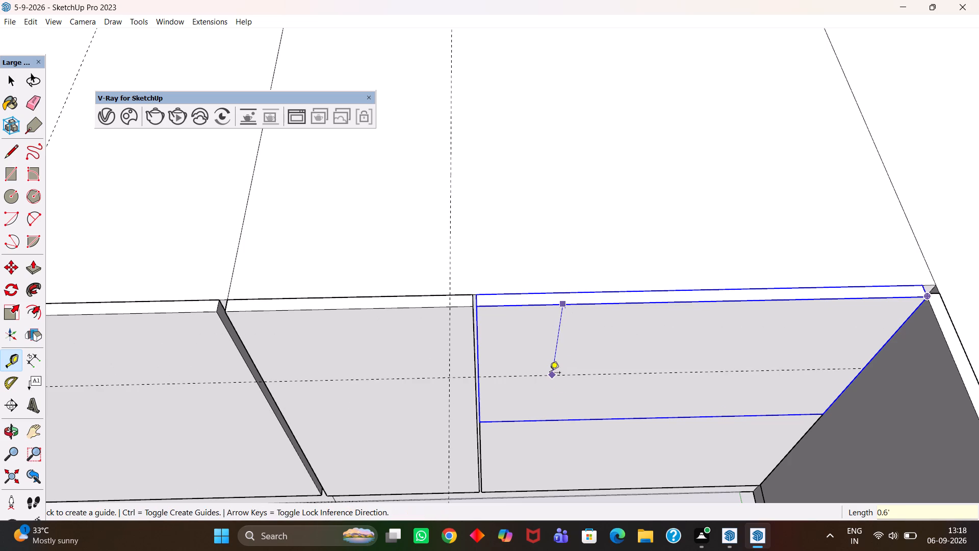
# Scale the upper drawer shutter's height down so its bottom edge meets the 0.6' guide.
pyautogui.press('h')
pyautogui.scroll(-3, 550, 374)
pyautogui.moveTo(537, 383); pyautogui.dragTo(606, 354, button='middle')
pyautogui.scroll(3, 606, 354)
pyautogui.moveTo(624, 354); pyautogui.dragTo(582, 382, button='middle')
pyautogui.press('s')
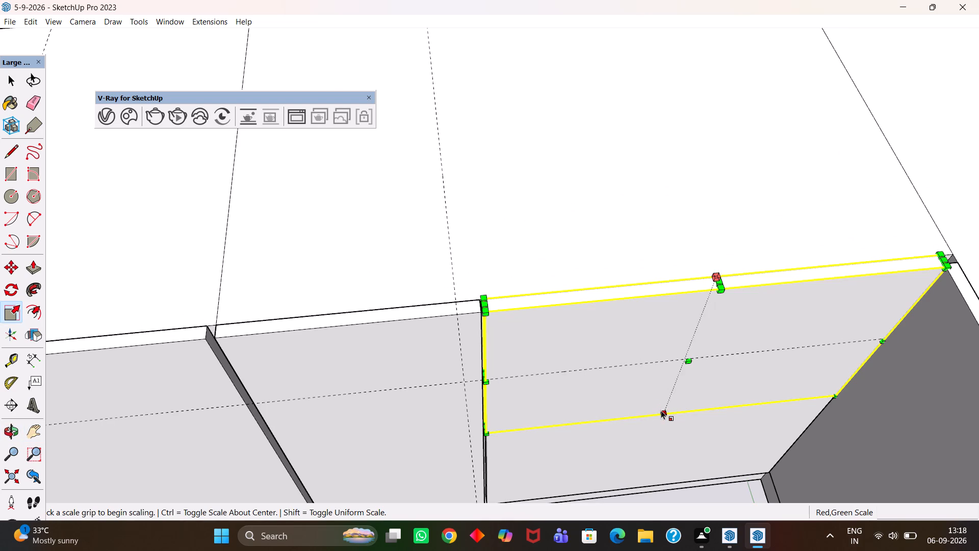
pyautogui.click(657, 410)
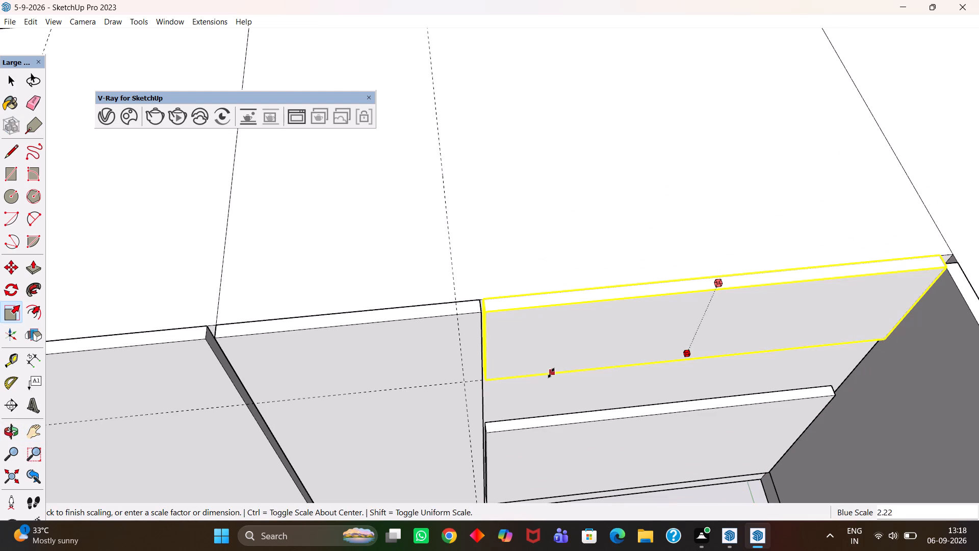
pyautogui.click(545, 373)
pyautogui.press('h')
pyautogui.press('space')
# Open the lower drawer shutter for editing and select its top face.
pyautogui.scroll(1, 568, 433)
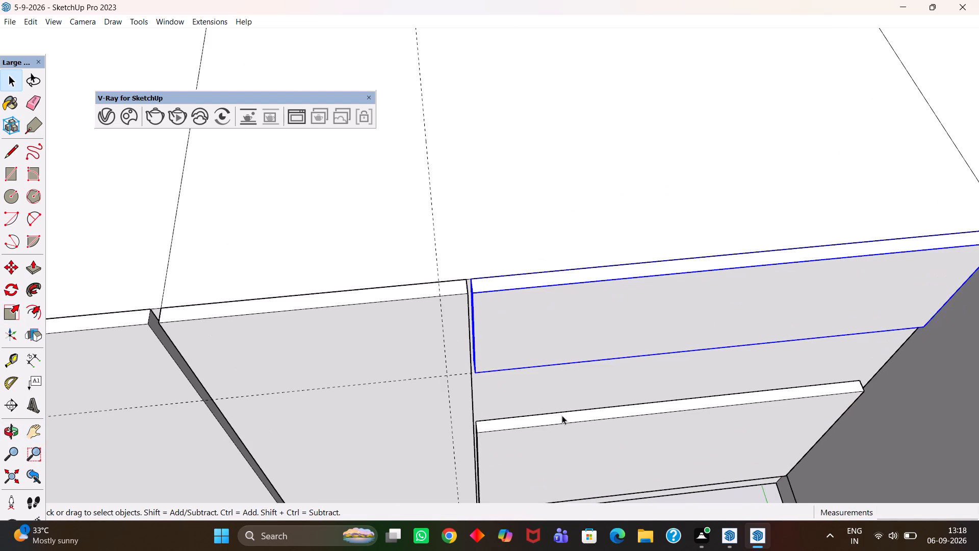
pyautogui.doubleClick(562, 415)
pyautogui.click(569, 416)
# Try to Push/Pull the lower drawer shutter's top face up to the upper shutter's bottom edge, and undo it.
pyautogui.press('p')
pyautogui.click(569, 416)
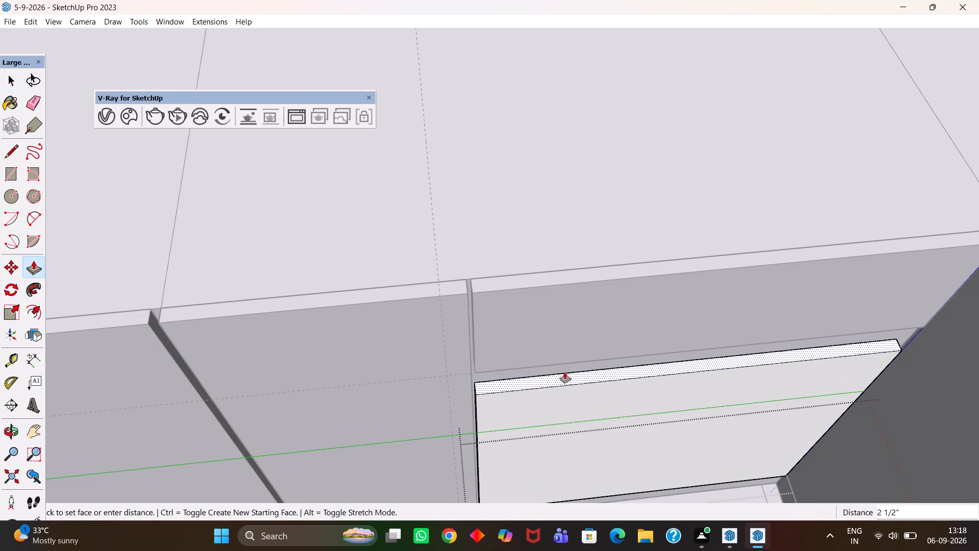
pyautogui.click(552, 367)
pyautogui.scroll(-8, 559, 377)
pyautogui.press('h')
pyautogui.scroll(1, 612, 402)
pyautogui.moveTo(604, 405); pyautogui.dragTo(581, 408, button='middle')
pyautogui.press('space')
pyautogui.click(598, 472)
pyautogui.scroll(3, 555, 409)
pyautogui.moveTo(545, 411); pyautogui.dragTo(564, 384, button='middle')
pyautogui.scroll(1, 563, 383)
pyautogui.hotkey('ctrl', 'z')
# Place a guide 4 mm vertically below the upper drawer shutter's bottom edge.
pyautogui.scroll(3, 567, 350)
pyautogui.press('t')
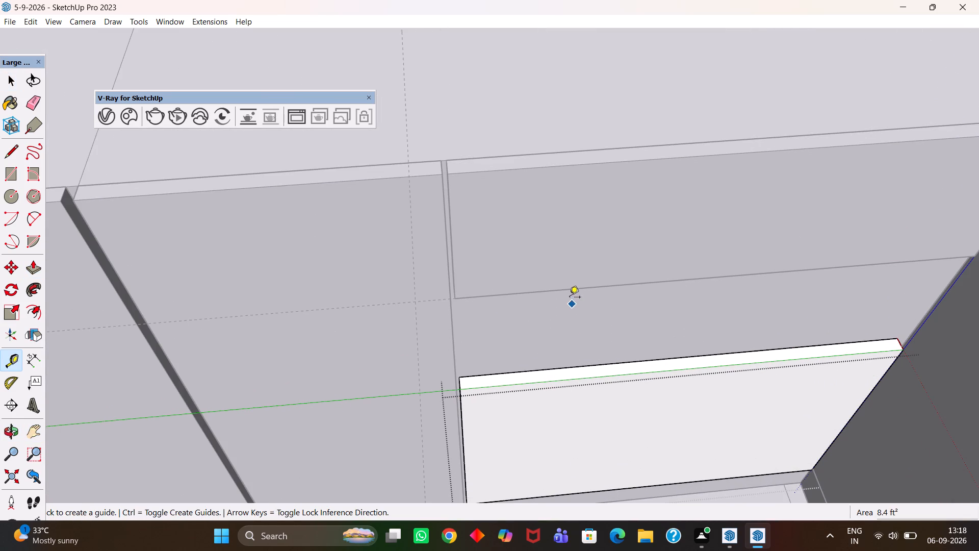
pyautogui.click(568, 291)
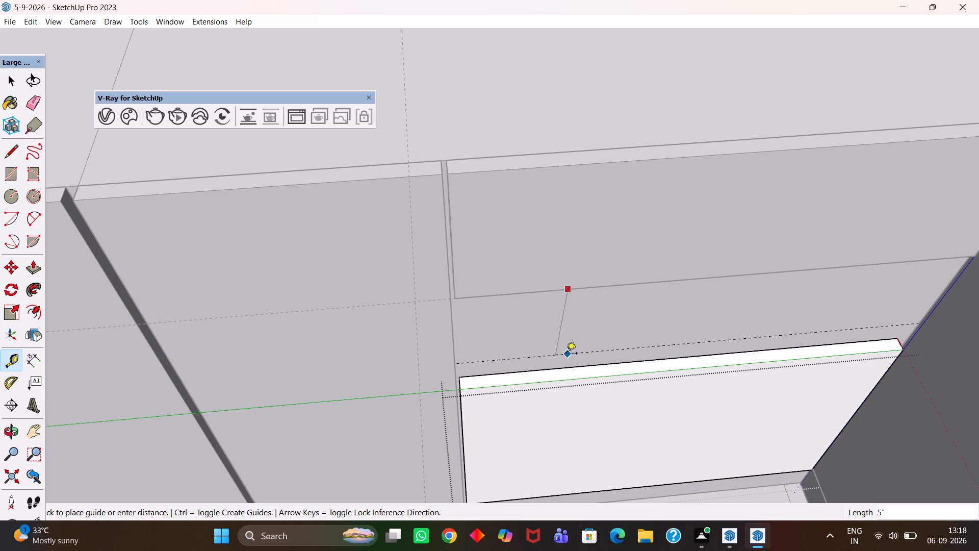
pyautogui.press('Down')
pyautogui.press('Up')
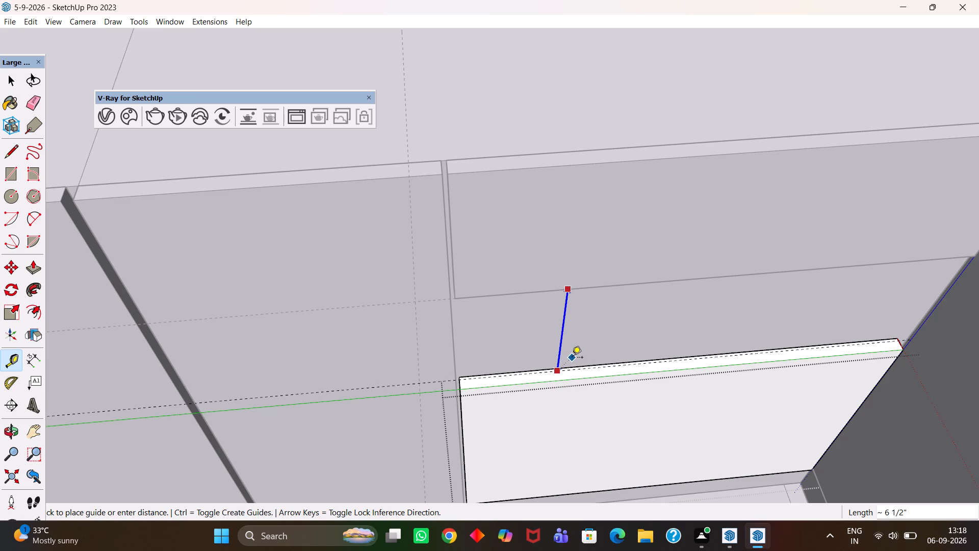
pyautogui.write('4mm')
pyautogui.press('Return')
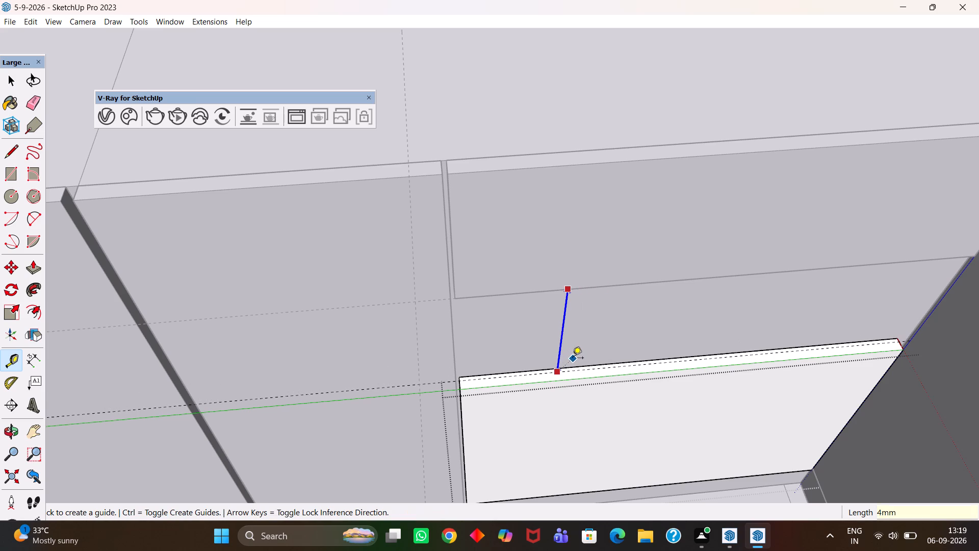
# Push/Pull the lower drawer shutter's top face up about 7" to the 4 mm gap guide, and leave its group.
pyautogui.press('space')
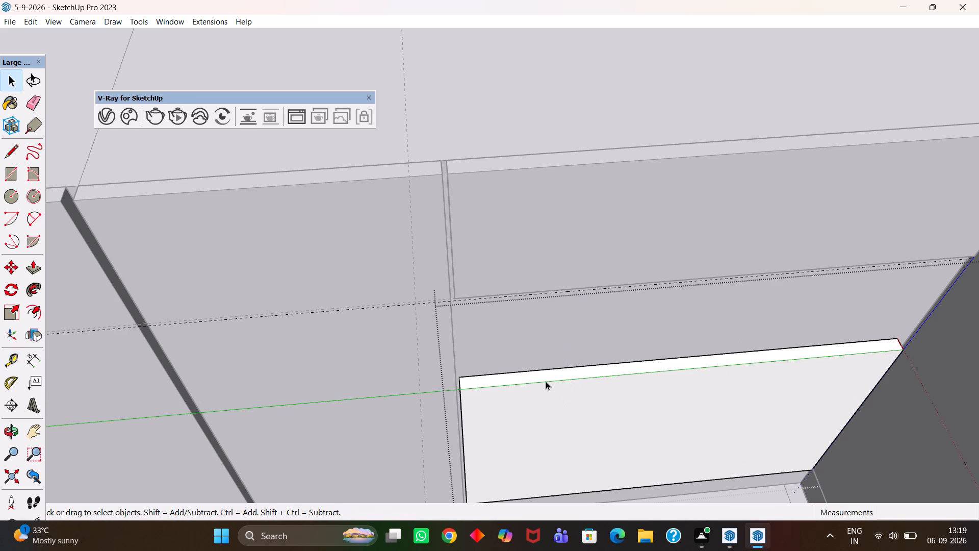
pyautogui.click(544, 377)
pyautogui.press('p')
pyautogui.click(544, 375)
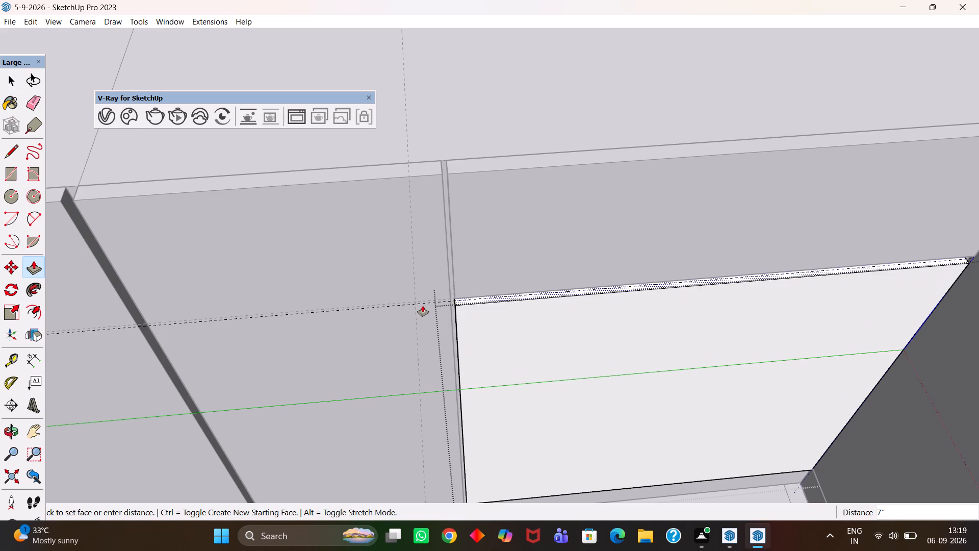
pyautogui.click(418, 303)
pyautogui.press('h')
pyautogui.scroll(-2, 576, 339)
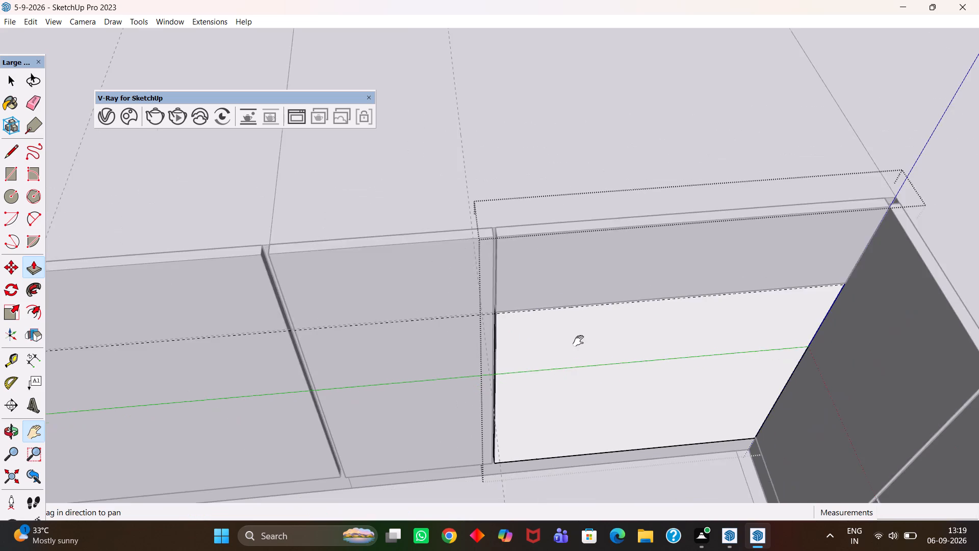
pyautogui.scroll(-6, 578, 341)
pyautogui.moveTo(582, 333); pyautogui.dragTo(568, 361, button='middle')
pyautogui.scroll(-1, 562, 362)
pyautogui.press('h')
pyautogui.moveTo(521, 366); pyautogui.dragTo(627, 337)
pyautogui.press('space')
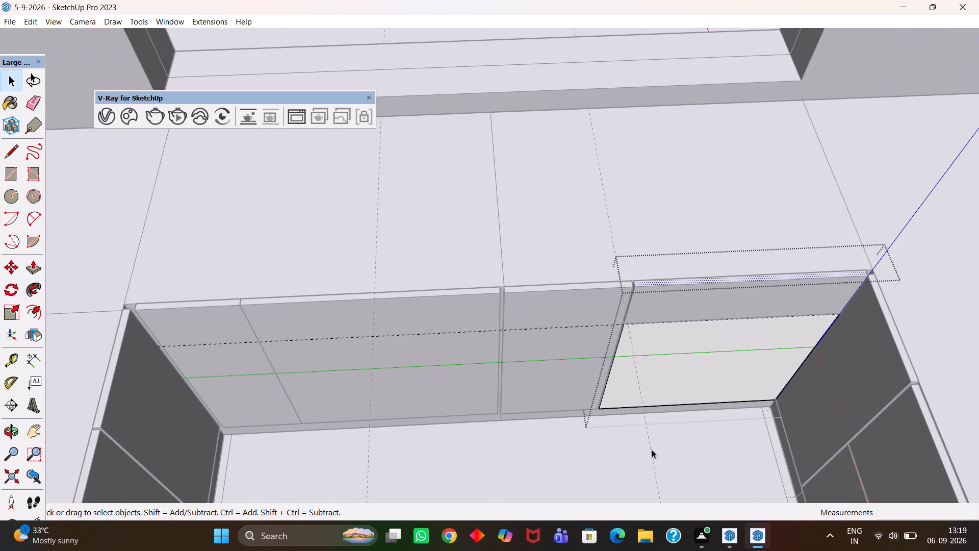
pyautogui.click(630, 464)
# Delete the narrow shutter between the middle countertop joint and the stacked drawer shutters.
pyautogui.scroll(2, 549, 379)
pyautogui.click(547, 372)
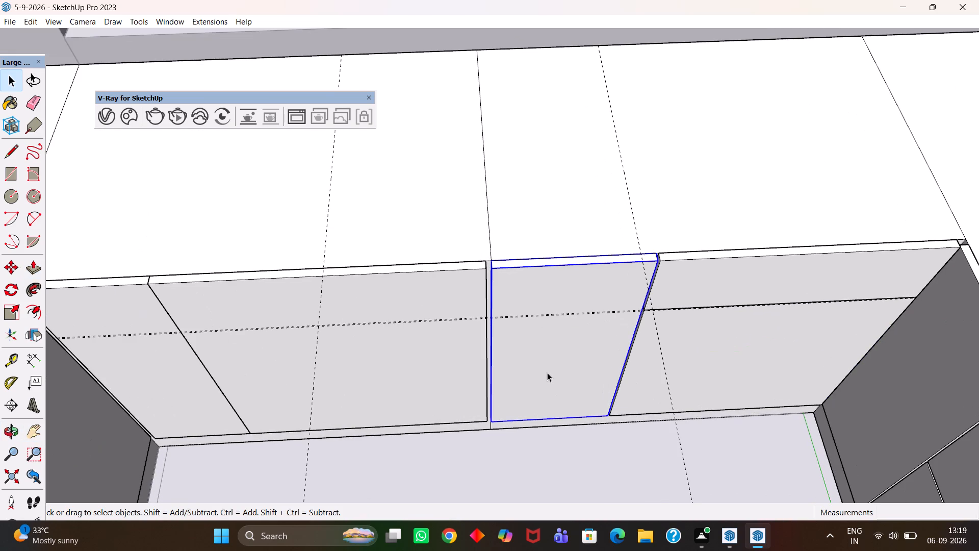
pyautogui.press('Delete')
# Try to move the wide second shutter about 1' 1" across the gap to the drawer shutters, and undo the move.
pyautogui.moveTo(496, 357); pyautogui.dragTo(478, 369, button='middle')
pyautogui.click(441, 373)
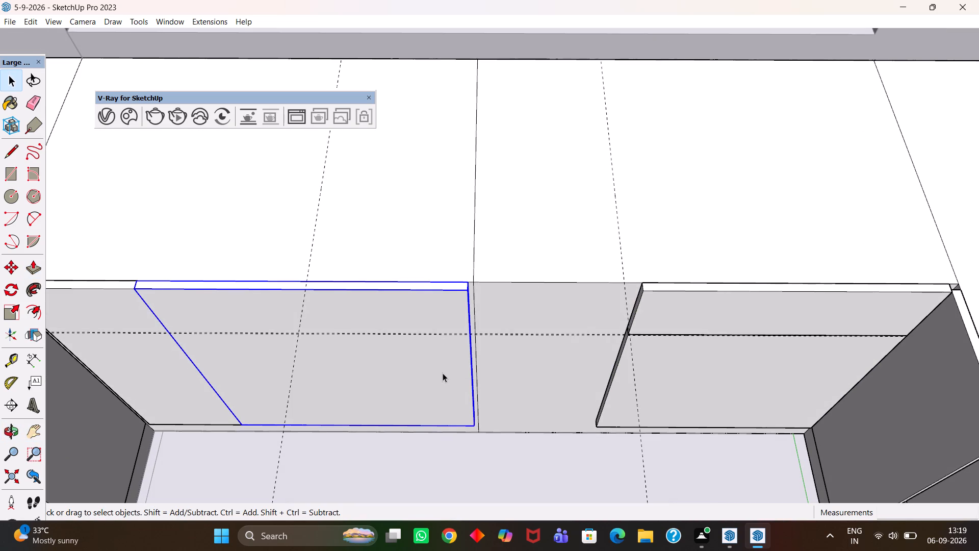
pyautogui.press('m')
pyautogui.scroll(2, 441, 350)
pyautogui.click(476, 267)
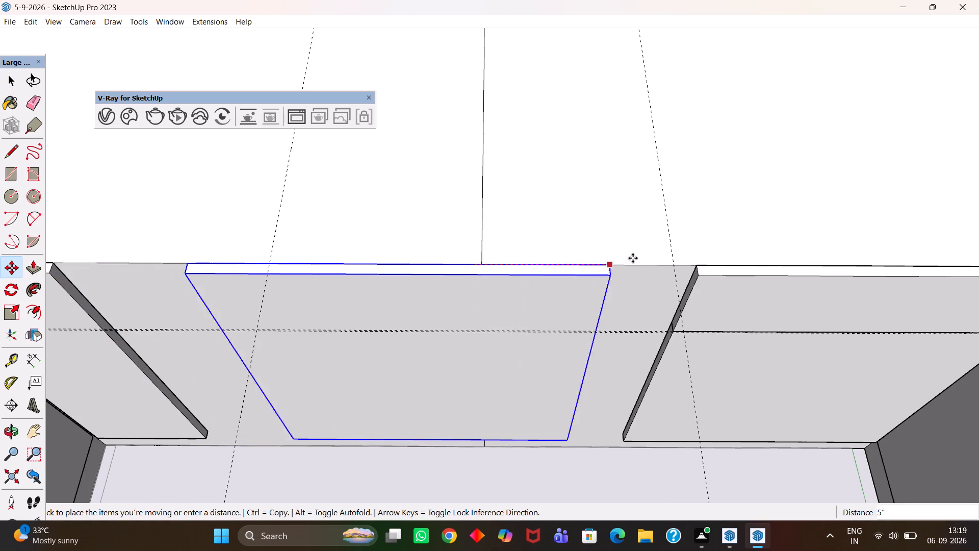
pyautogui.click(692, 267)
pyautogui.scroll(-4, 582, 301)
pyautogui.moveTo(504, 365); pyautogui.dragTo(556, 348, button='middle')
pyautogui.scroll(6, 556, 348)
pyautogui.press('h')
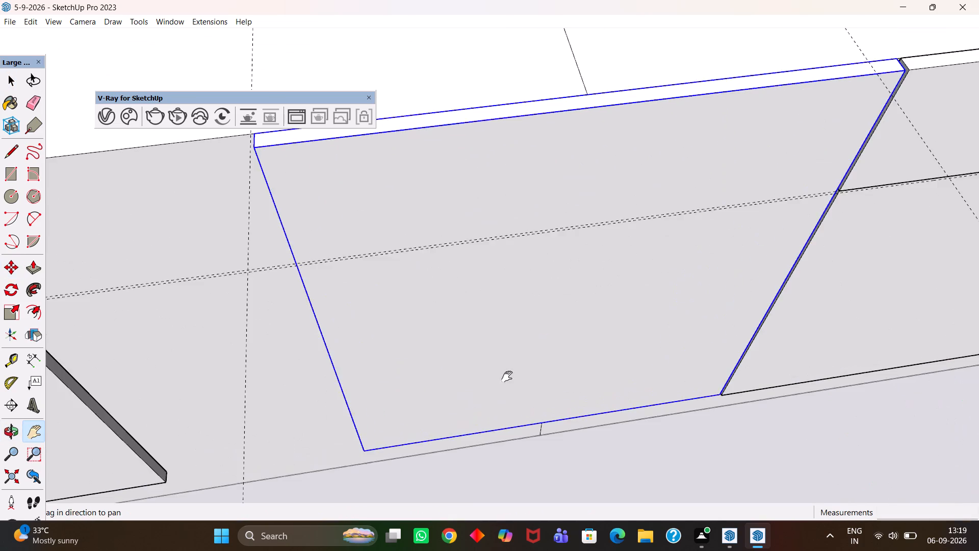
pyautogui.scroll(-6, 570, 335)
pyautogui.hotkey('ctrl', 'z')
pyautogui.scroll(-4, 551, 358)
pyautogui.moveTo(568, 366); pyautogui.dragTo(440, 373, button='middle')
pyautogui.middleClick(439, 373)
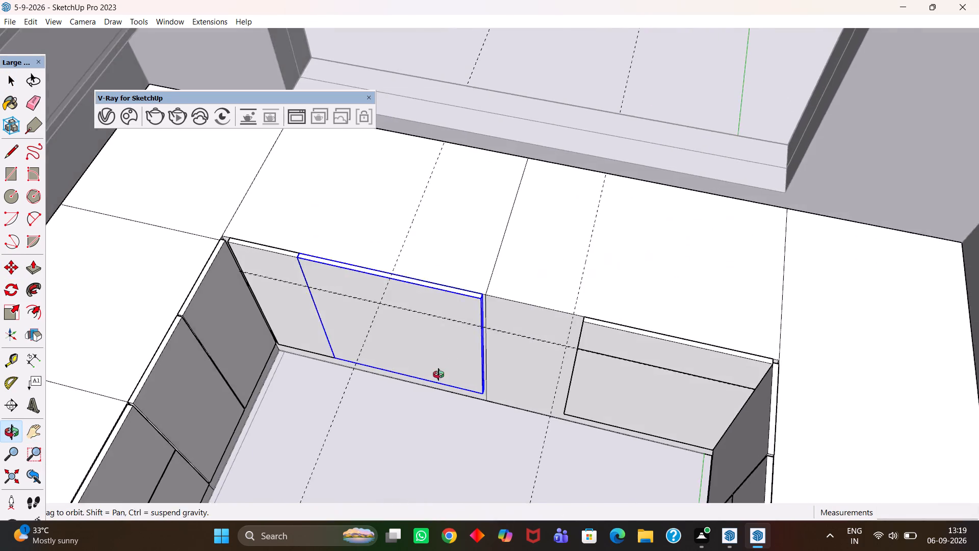
# Move the wide second shutter across the gap until its bottom corner meets the stacked drawer shutters.
pyautogui.scroll(7, 470, 350)
pyautogui.moveTo(517, 373); pyautogui.dragTo(461, 355, button='middle')
pyautogui.scroll(5, 462, 357)
pyautogui.press('h')
pyautogui.scroll(-6, 463, 348)
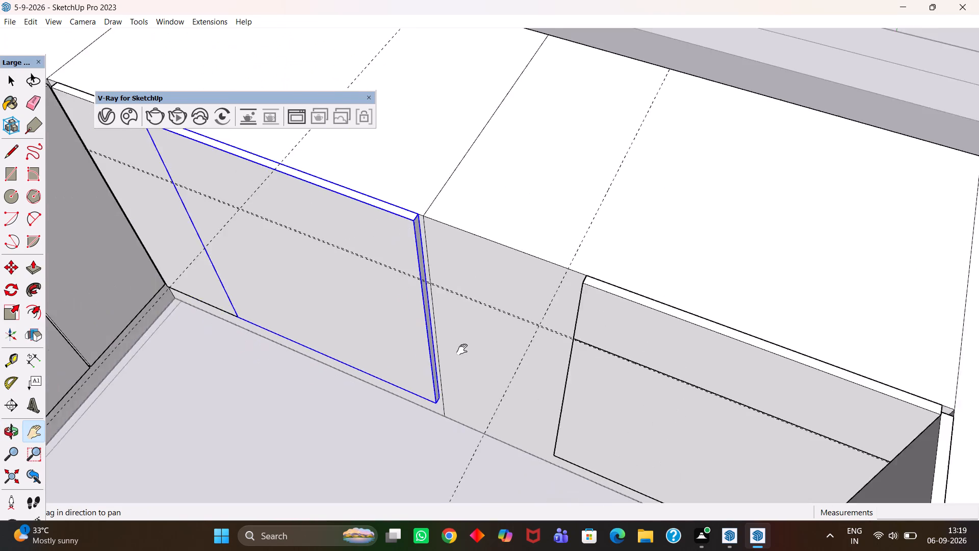
pyautogui.scroll(-3, 462, 349)
pyautogui.scroll(1, 449, 357)
pyautogui.moveTo(449, 358); pyautogui.dragTo(515, 355, button='middle')
pyautogui.scroll(-3, 515, 355)
pyautogui.press('m')
pyautogui.scroll(11, 524, 429)
pyautogui.moveTo(488, 372); pyautogui.dragTo(465, 377, button='middle')
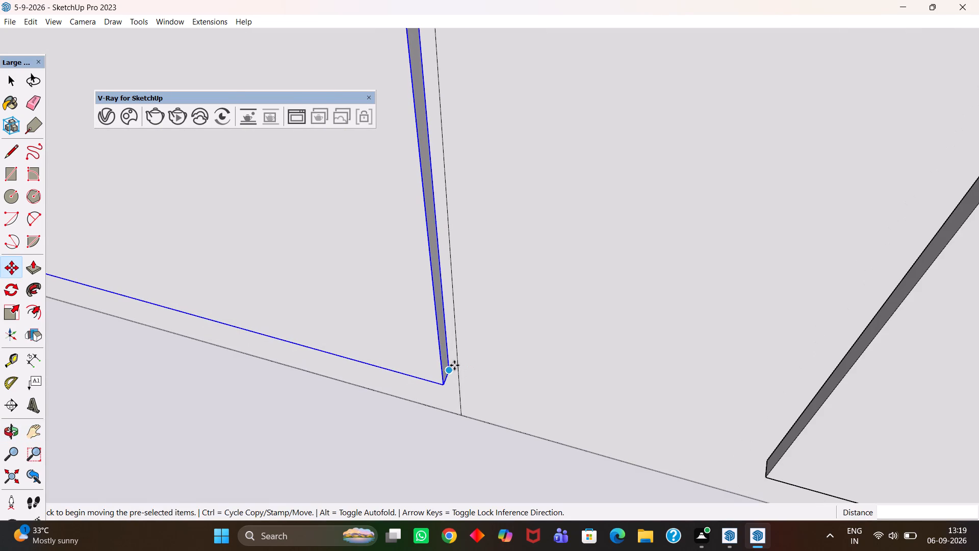
pyautogui.click(452, 367)
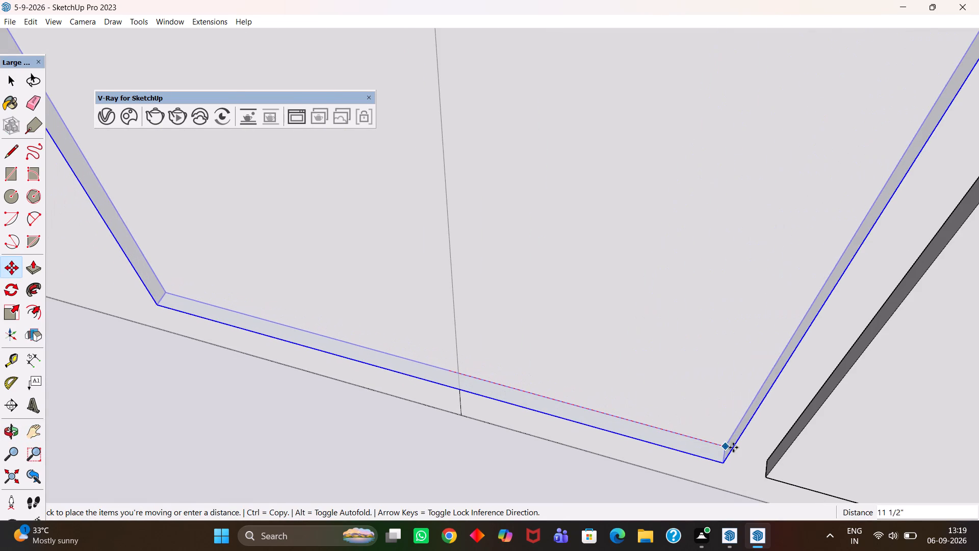
pyautogui.click(765, 453)
# Open the moved wide shutter's group for editing and select its top face.
pyautogui.press('h')
pyautogui.scroll(-13, 562, 422)
pyautogui.scroll(1, 524, 394)
pyautogui.moveTo(498, 387); pyautogui.dragTo(609, 388, button='middle')
pyautogui.scroll(2, 609, 388)
pyautogui.scroll(1, 543, 339)
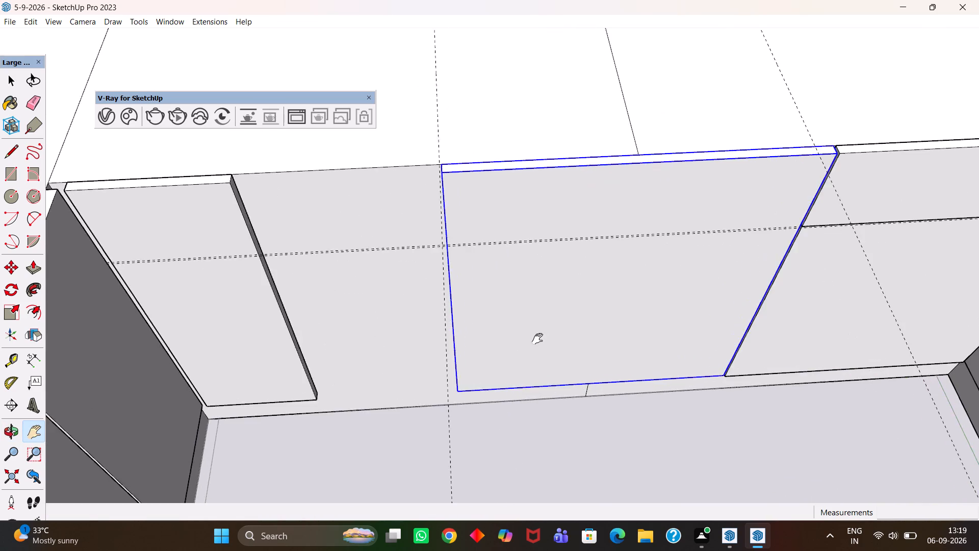
pyautogui.scroll(-4, 537, 339)
pyautogui.moveTo(508, 296); pyautogui.dragTo(561, 357, button='middle')
pyautogui.scroll(1, 561, 357)
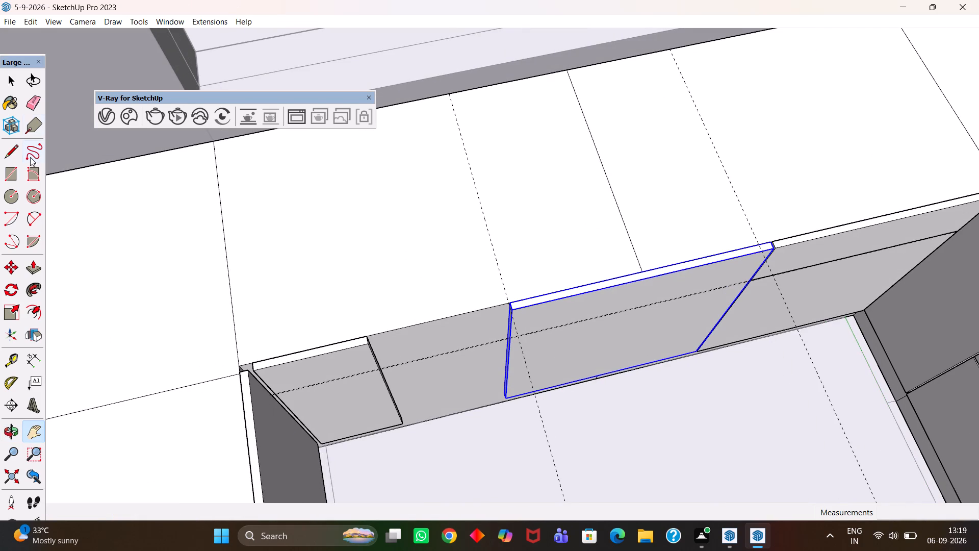
pyautogui.scroll(3, 127, 105)
pyautogui.scroll(1, 153, 40)
pyautogui.scroll(6, 546, 359)
pyautogui.moveTo(620, 326); pyautogui.dragTo(479, 333)
pyautogui.scroll(-4, 479, 331)
pyautogui.scroll(4, 498, 344)
pyautogui.middleClick(498, 344)
pyautogui.press('space')
pyautogui.doubleClick(462, 278)
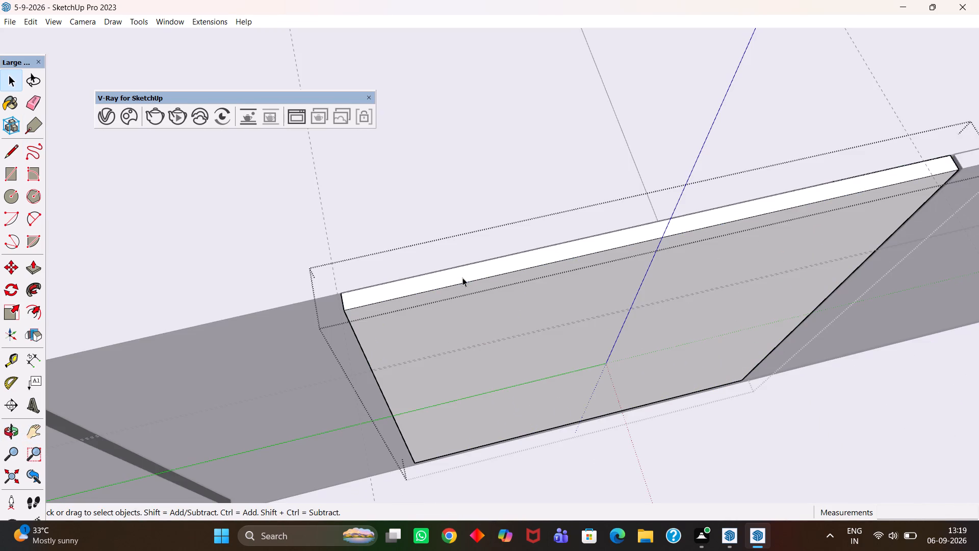
pyautogui.click(462, 278)
pyautogui.click(462, 278)
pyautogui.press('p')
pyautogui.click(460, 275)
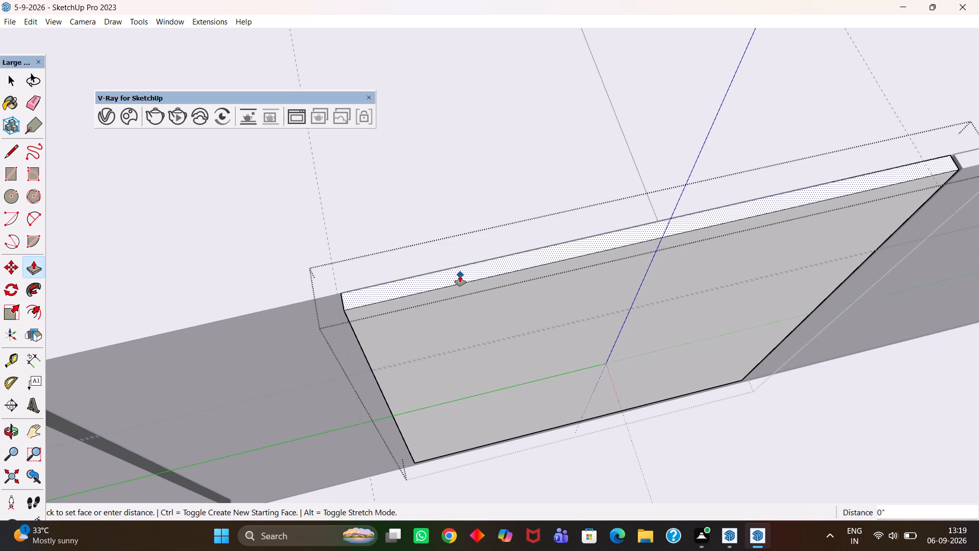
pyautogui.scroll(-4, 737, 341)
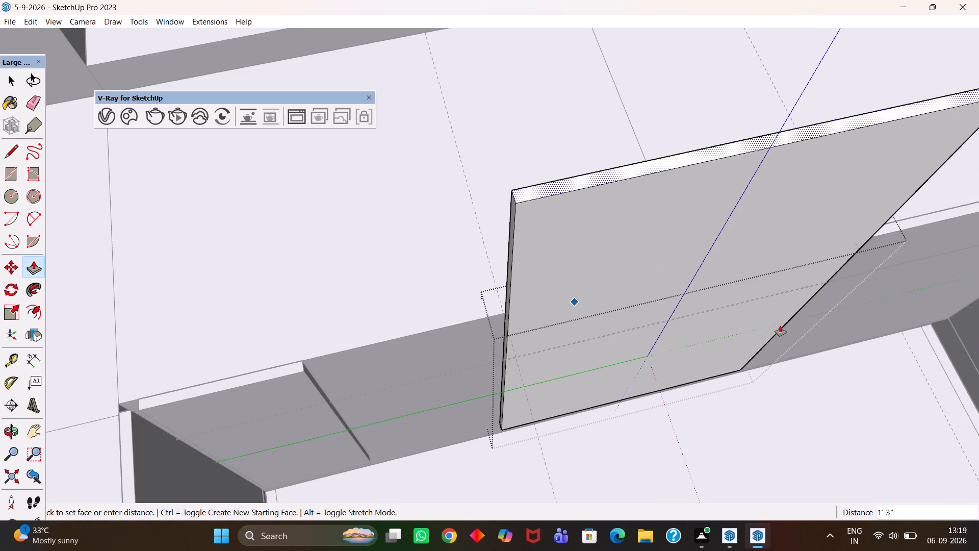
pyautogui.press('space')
# Place a horizontal guide about 1' 2 1/2" above the wide shutter's bottom edge, at its side edge's midpoint.
pyautogui.press('h')
pyautogui.scroll(-4, 702, 329)
pyautogui.moveTo(712, 334); pyautogui.dragTo(646, 289, button='middle')
pyautogui.press('h')
pyautogui.scroll(1, 642, 293)
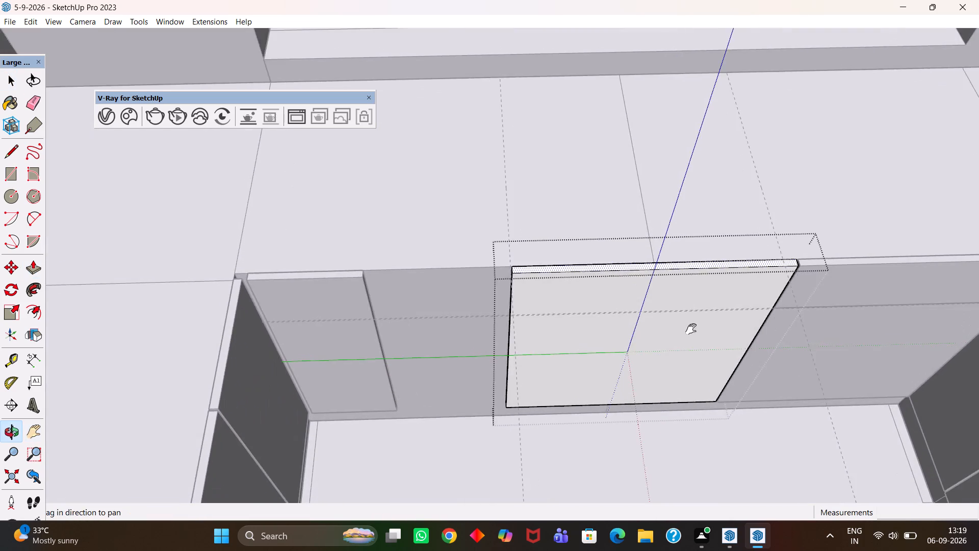
pyautogui.moveTo(691, 329); pyautogui.dragTo(451, 326)
pyautogui.scroll(3, 450, 328)
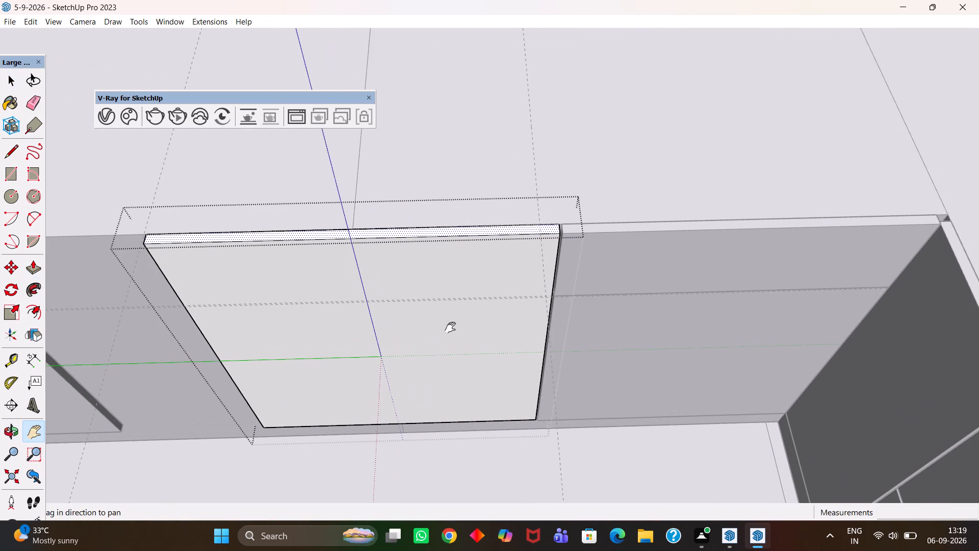
pyautogui.scroll(3, 450, 328)
pyautogui.moveTo(450, 355); pyautogui.dragTo(429, 344, button='middle')
pyautogui.scroll(1, 441, 349)
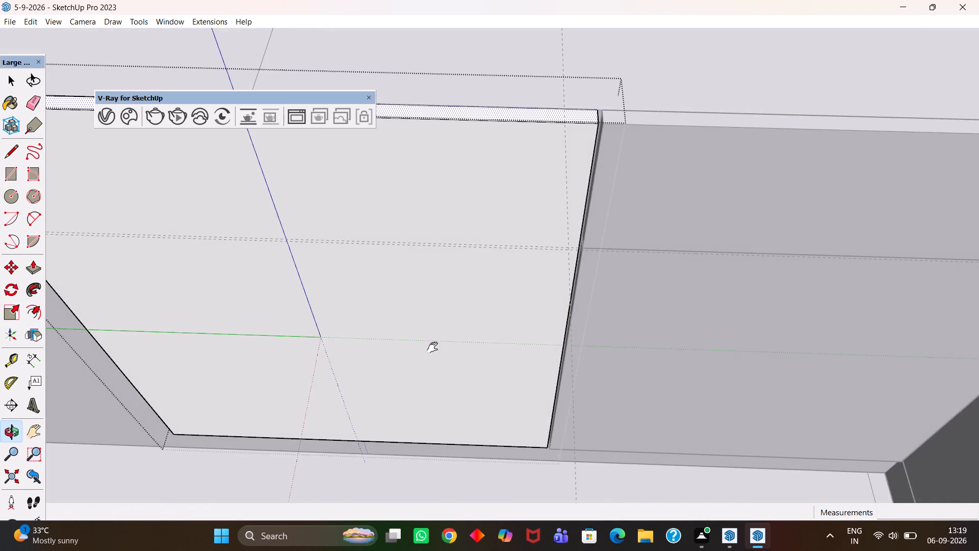
pyautogui.scroll(-5, 432, 347)
pyautogui.press('h')
pyautogui.moveTo(381, 353); pyautogui.dragTo(479, 349)
pyautogui.scroll(-3, 480, 360)
pyautogui.moveTo(465, 369); pyautogui.dragTo(479, 379, button='middle')
pyautogui.scroll(3, 465, 369)
pyautogui.press('t')
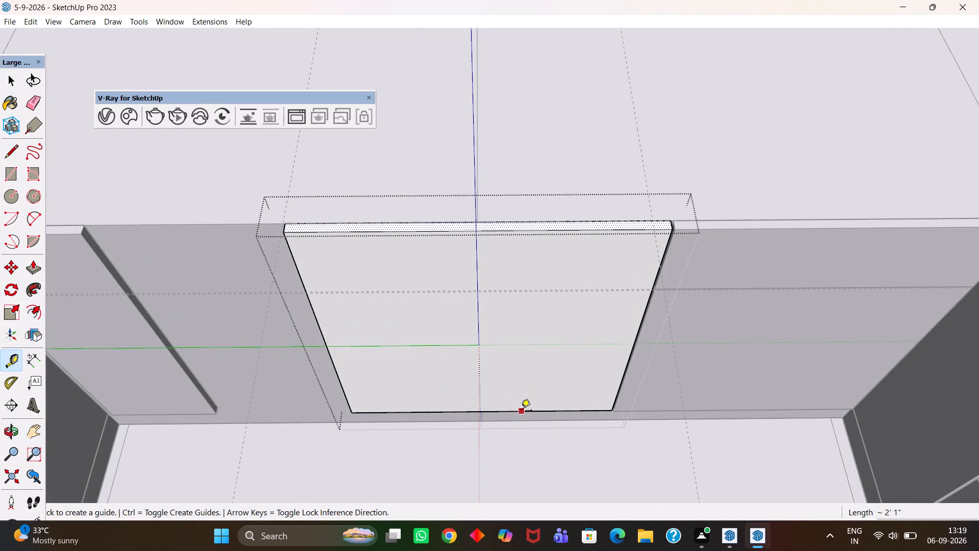
pyautogui.click(521, 411)
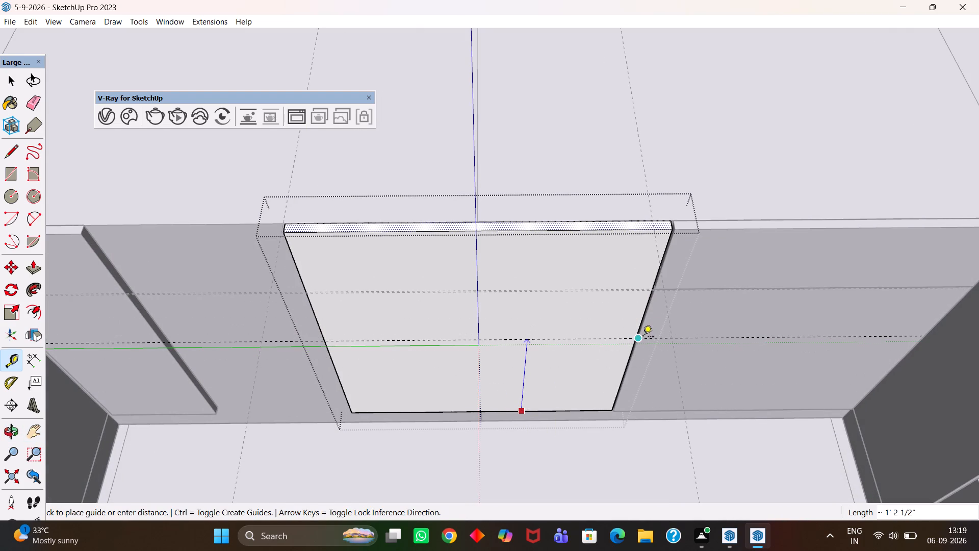
pyautogui.click(637, 338)
# Push/Pull the wide shutter's top face down 1' 2 1/2" to the midpoint guide, and leave its group.
pyautogui.scroll(-4, 605, 343)
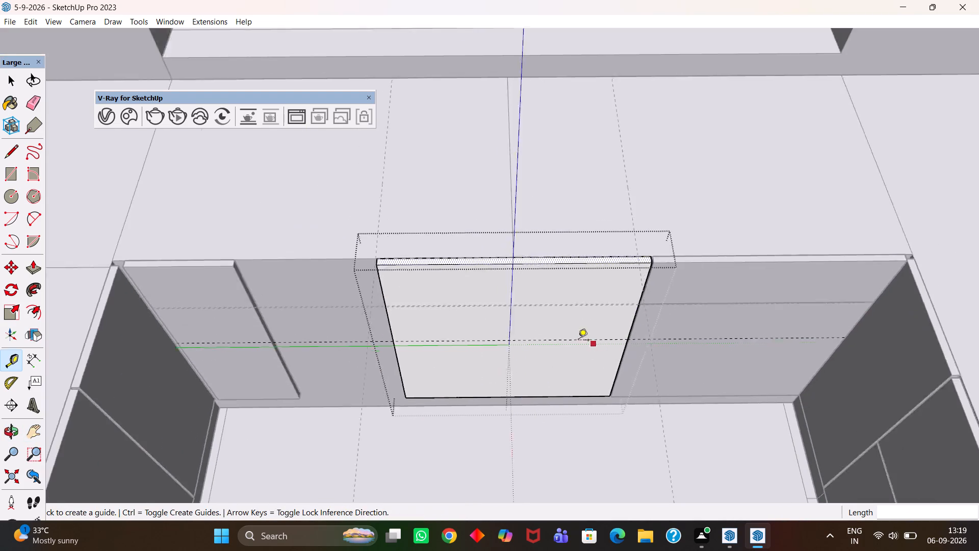
pyautogui.moveTo(540, 319); pyautogui.dragTo(548, 344, button='middle')
pyautogui.scroll(2, 548, 344)
pyautogui.press('space')
pyautogui.press('p')
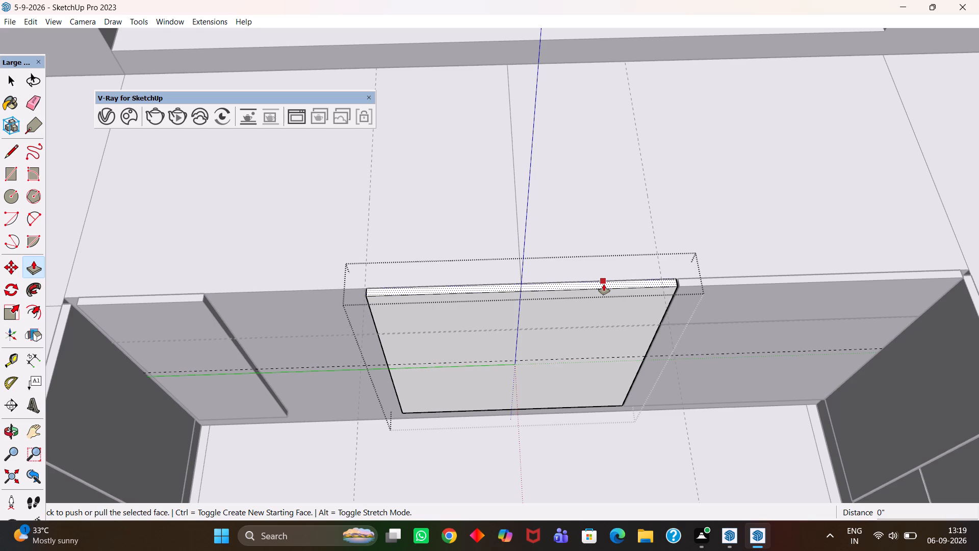
pyautogui.click(604, 284)
pyautogui.click(637, 354)
pyautogui.scroll(-3, 577, 356)
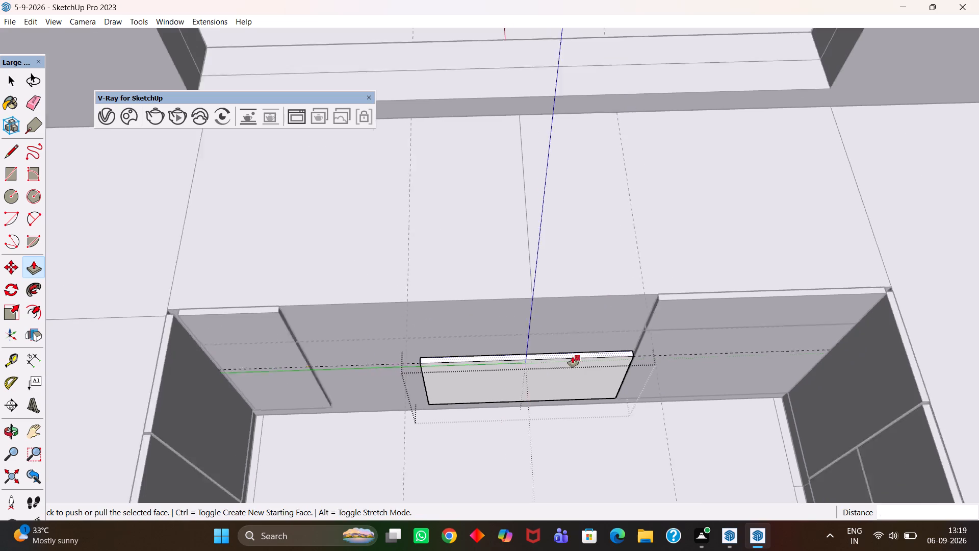
pyautogui.scroll(-1, 573, 357)
pyautogui.moveTo(480, 363); pyautogui.dragTo(552, 356, button='middle')
pyautogui.scroll(2, 552, 356)
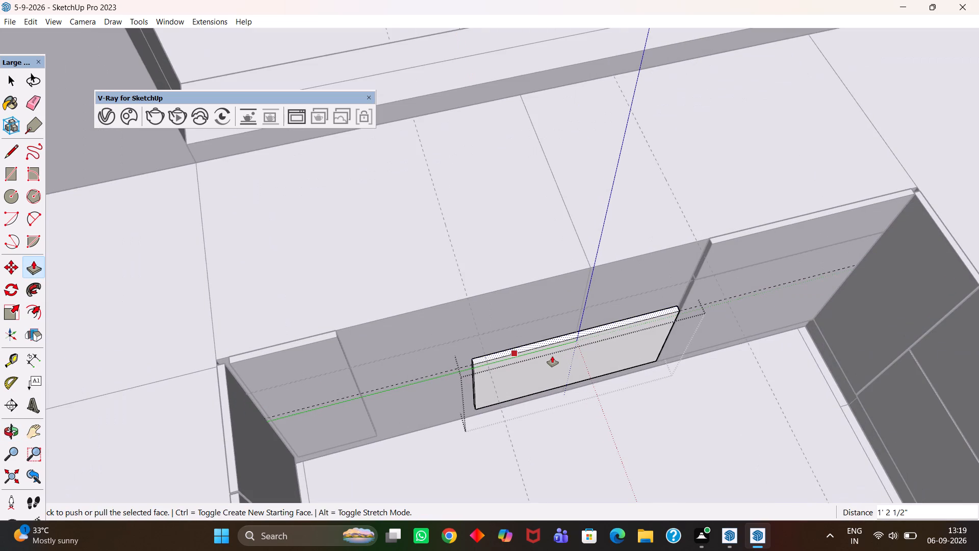
pyautogui.scroll(2, 557, 378)
pyautogui.scroll(-3, 557, 378)
pyautogui.moveTo(531, 392); pyautogui.dragTo(551, 393, button='middle')
pyautogui.scroll(3, 551, 395)
pyautogui.press('space')
pyautogui.click(574, 430)
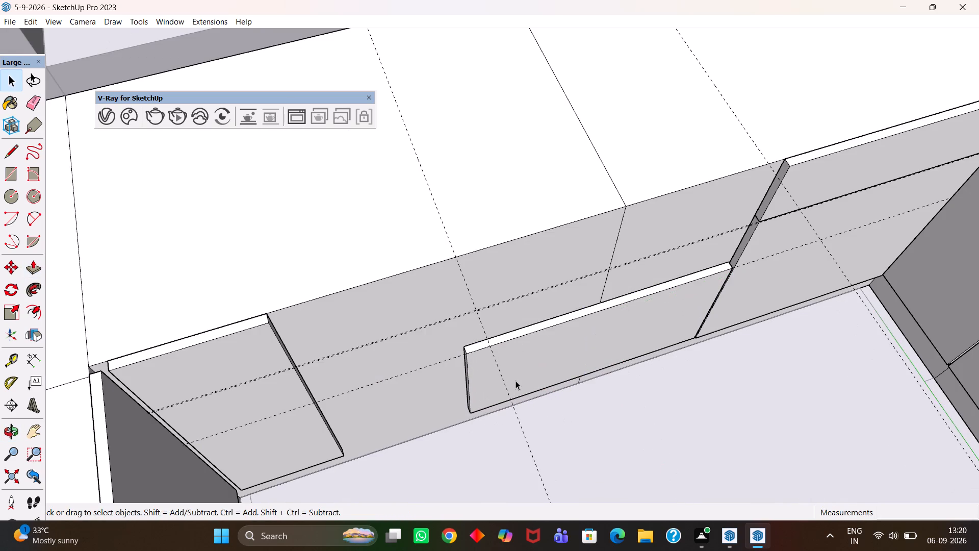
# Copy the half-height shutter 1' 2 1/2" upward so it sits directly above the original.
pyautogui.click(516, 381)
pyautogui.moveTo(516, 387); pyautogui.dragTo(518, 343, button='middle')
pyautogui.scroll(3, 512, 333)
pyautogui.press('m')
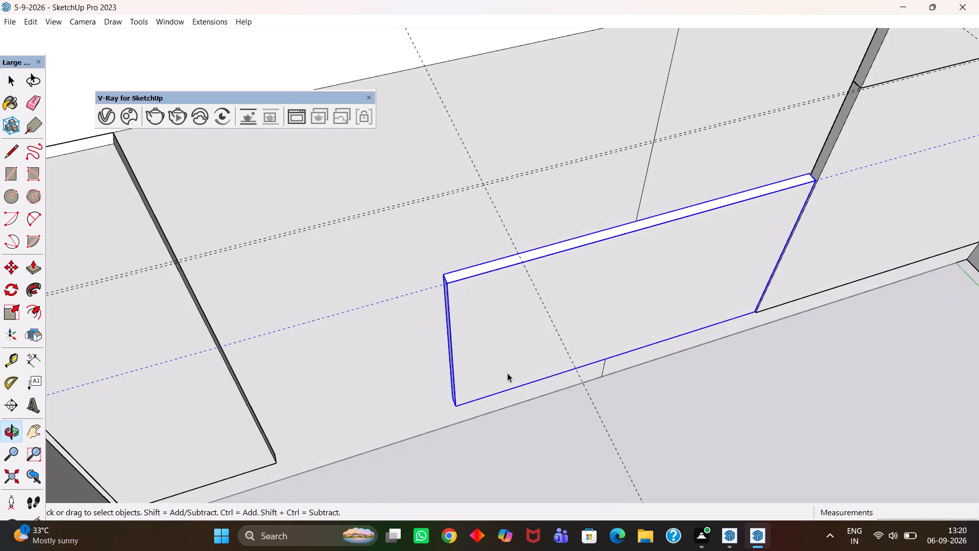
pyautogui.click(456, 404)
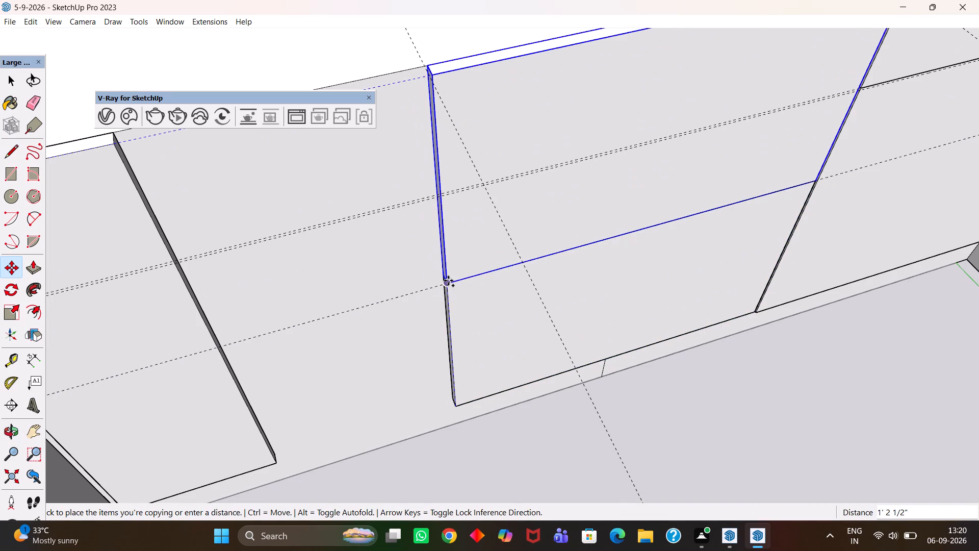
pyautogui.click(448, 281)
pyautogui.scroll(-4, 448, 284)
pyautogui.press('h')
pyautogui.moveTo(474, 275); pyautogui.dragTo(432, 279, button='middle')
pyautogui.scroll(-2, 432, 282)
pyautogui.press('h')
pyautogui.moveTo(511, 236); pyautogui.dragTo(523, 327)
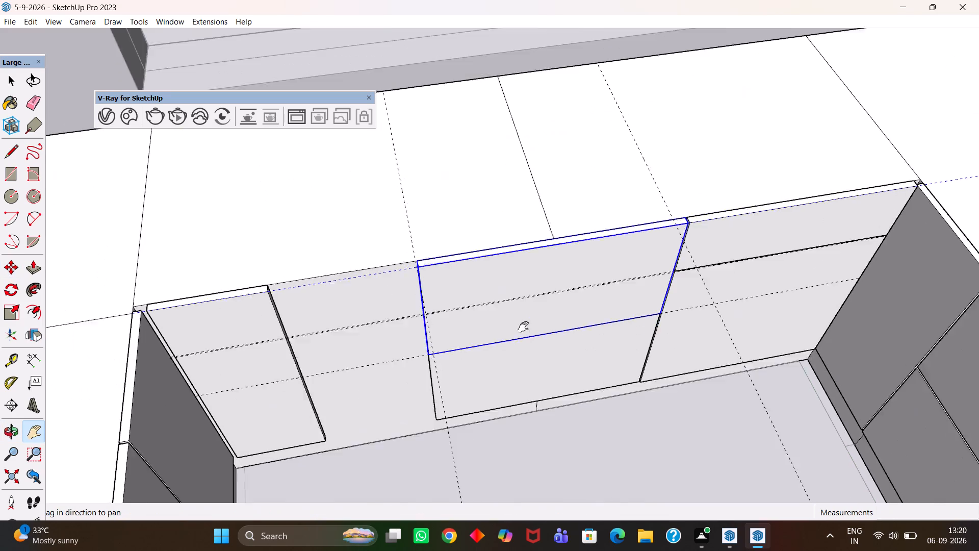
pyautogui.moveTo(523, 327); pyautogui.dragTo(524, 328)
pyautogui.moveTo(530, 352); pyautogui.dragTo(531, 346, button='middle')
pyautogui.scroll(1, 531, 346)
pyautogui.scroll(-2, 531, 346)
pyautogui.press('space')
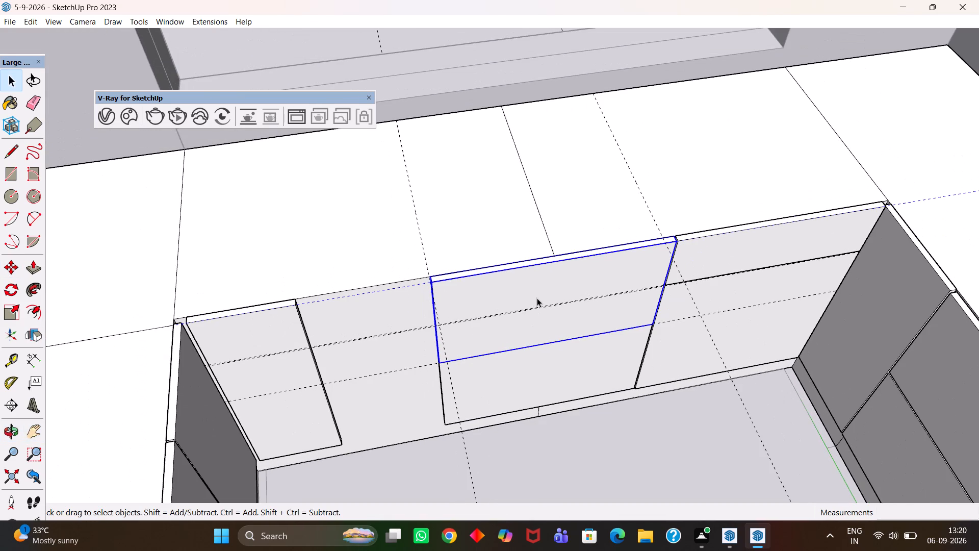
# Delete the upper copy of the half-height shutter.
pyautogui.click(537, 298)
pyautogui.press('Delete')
# Copy the upper drawer shutter about 2' 3" sideways to above the half-height shutter.
pyautogui.click(705, 253)
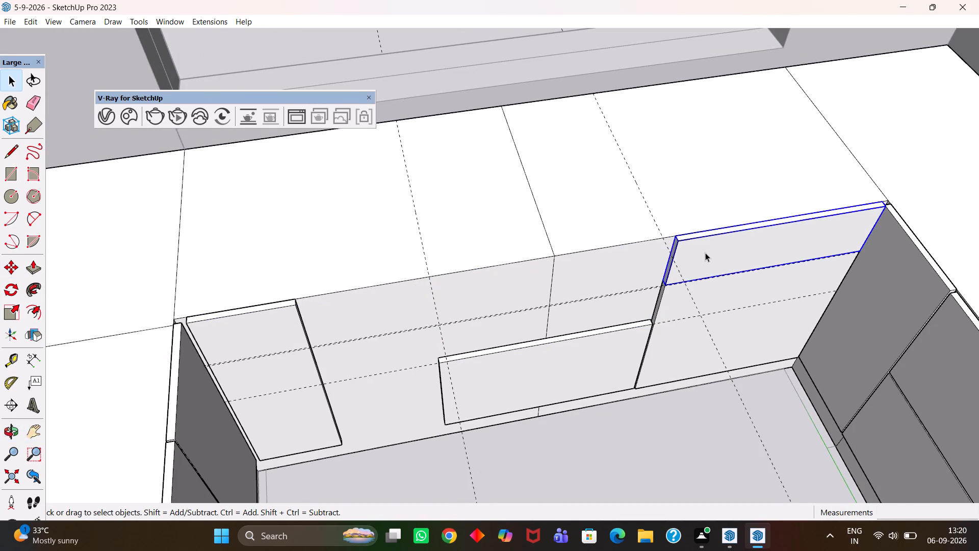
pyautogui.scroll(6, 705, 253)
pyautogui.press('m')
pyautogui.click(645, 293)
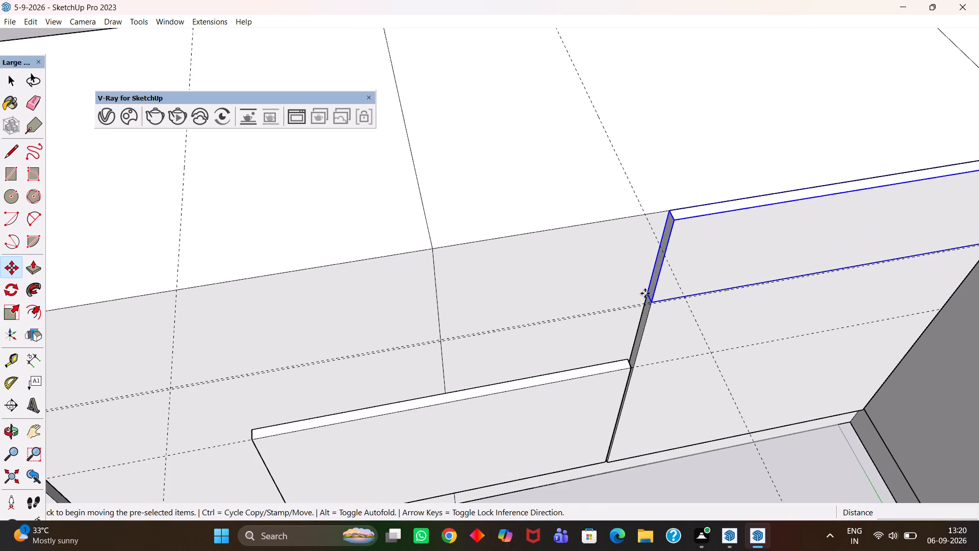
pyautogui.press('h')
pyautogui.scroll(-6, 518, 322)
pyautogui.click(460, 318)
pyautogui.moveTo(415, 321); pyautogui.dragTo(472, 307)
pyautogui.press('Escape')
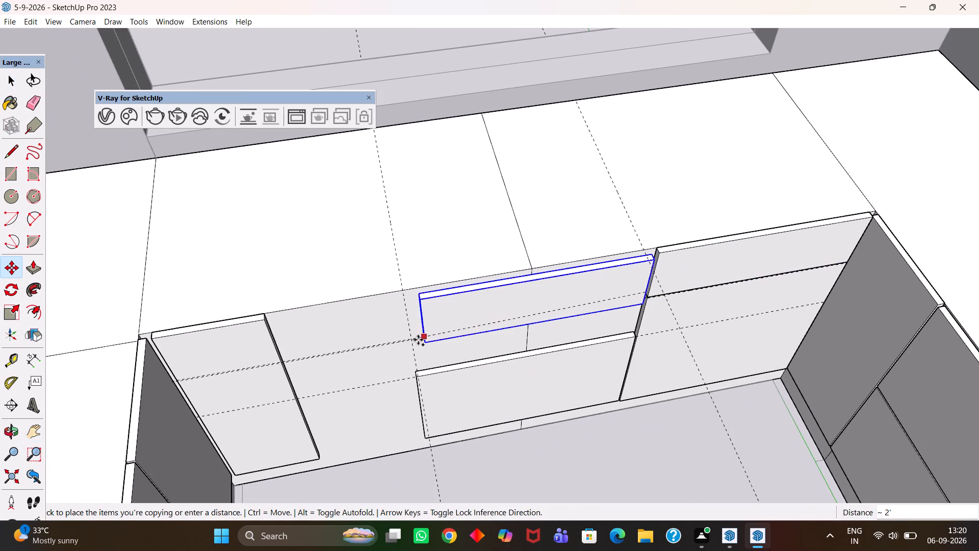
pyautogui.click(407, 335)
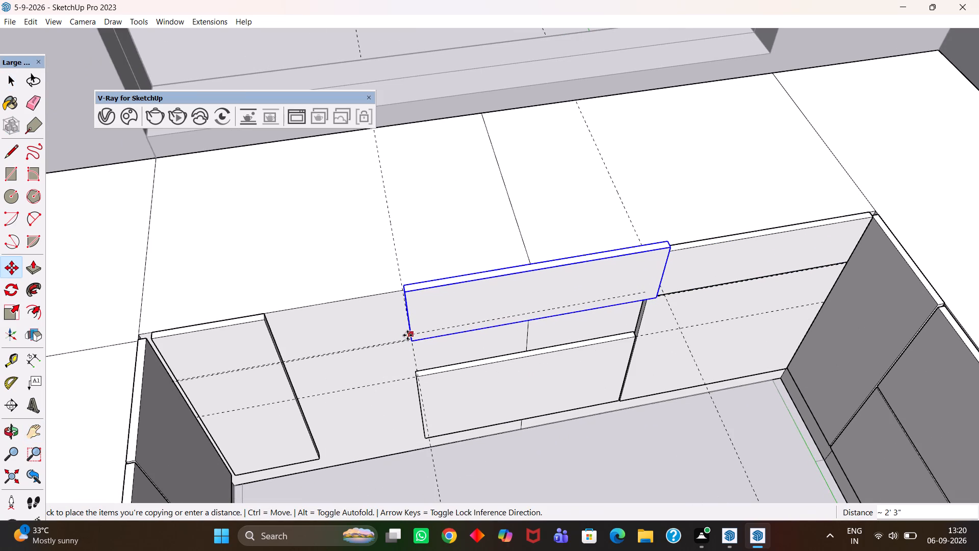
# Move the copied drawer shutter about 9" so its top back corner meets the guide at the countertop edge.
pyautogui.scroll(4, 414, 302)
pyautogui.moveTo(379, 292); pyautogui.dragTo(486, 310, button='middle')
pyautogui.scroll(3, 401, 304)
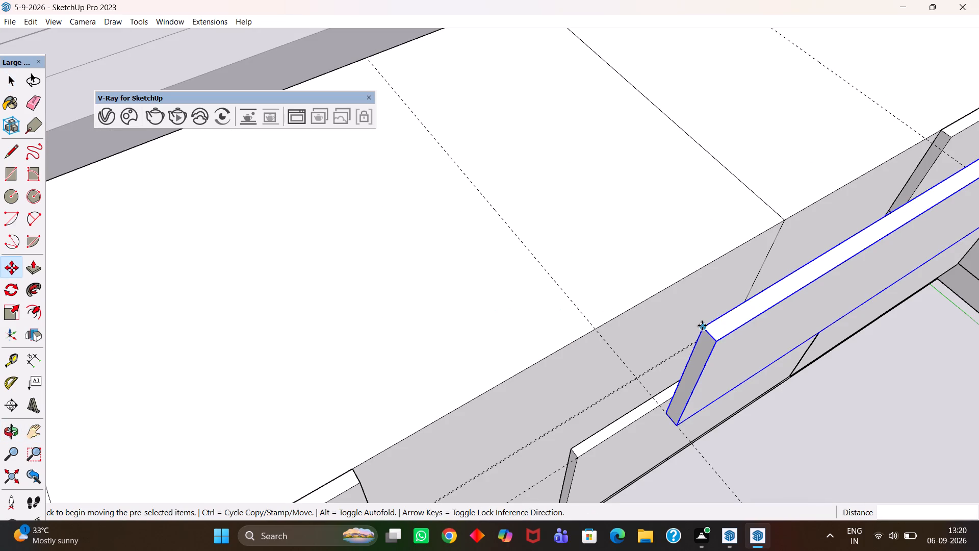
pyautogui.click(702, 325)
pyautogui.click(594, 328)
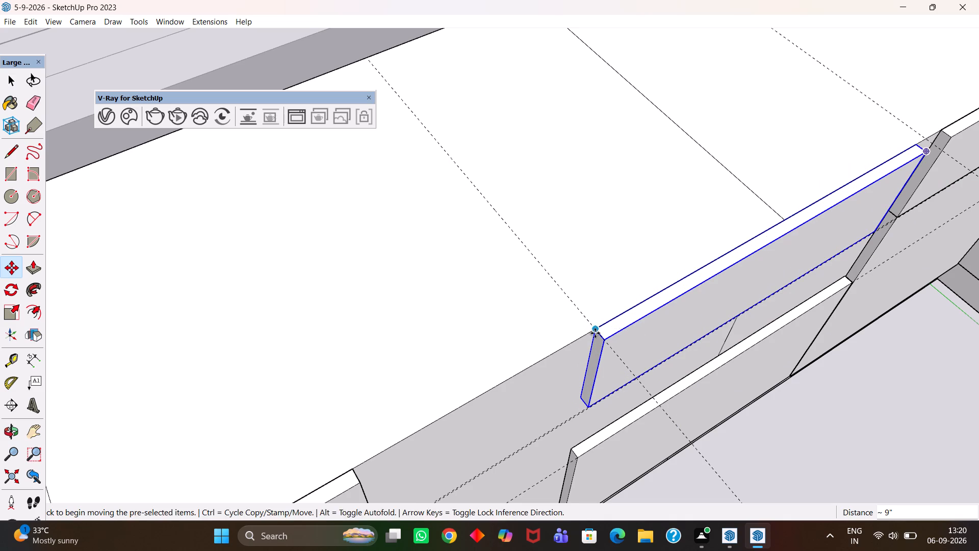
# Push/Pull the copied drawer shutter's end face about 2" to line up with the half-height shutter's end, and leave its group.
pyautogui.scroll(-8, 588, 337)
pyautogui.press('h')
pyautogui.moveTo(616, 349); pyautogui.dragTo(466, 347, button='middle')
pyautogui.scroll(1, 615, 351)
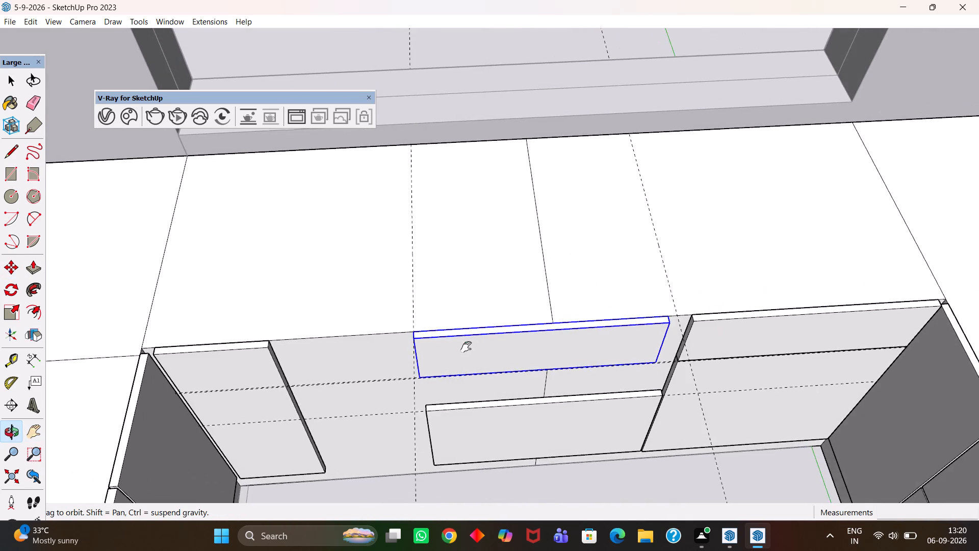
pyautogui.moveTo(466, 347); pyautogui.dragTo(467, 346, button='middle')
pyautogui.press('h')
pyautogui.scroll(-2, 474, 354)
pyautogui.moveTo(498, 388); pyautogui.dragTo(524, 327)
pyautogui.scroll(4, 532, 329)
pyautogui.scroll(-4, 532, 329)
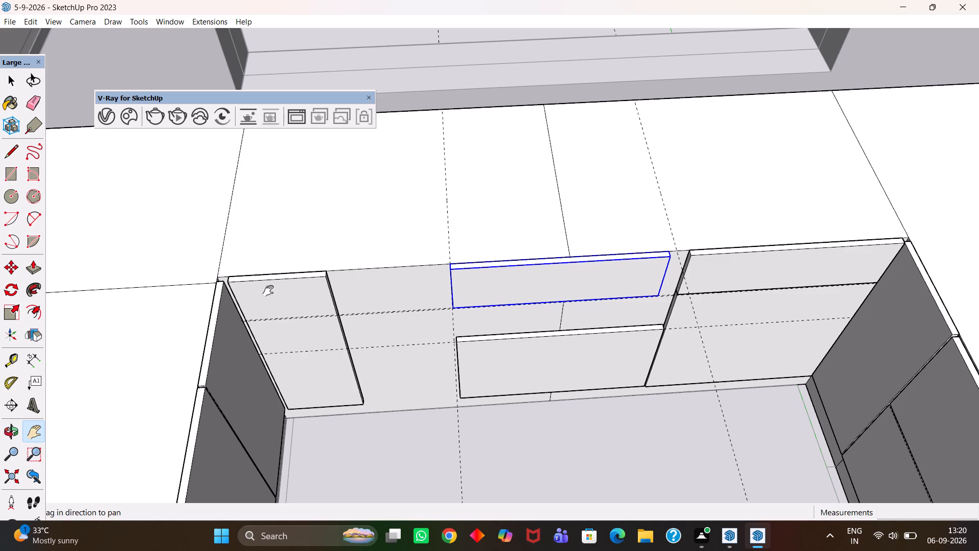
pyautogui.press('h')
pyautogui.scroll(-5, 621, 311)
pyautogui.scroll(9, 629, 325)
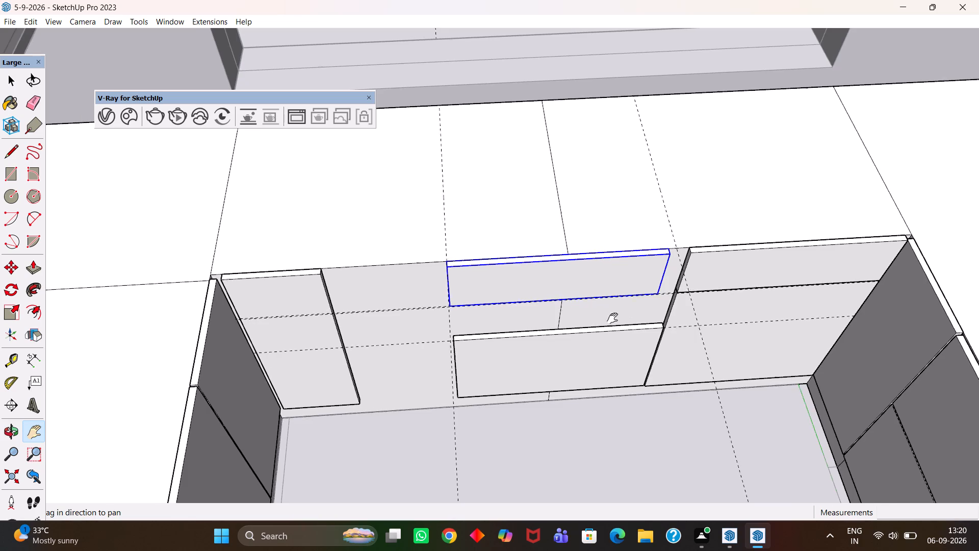
pyautogui.scroll(4, 612, 318)
pyautogui.moveTo(622, 320); pyautogui.dragTo(488, 286, button='middle')
pyautogui.scroll(2, 595, 320)
pyautogui.scroll(-2, 491, 288)
pyautogui.moveTo(507, 224); pyautogui.dragTo(571, 298)
pyautogui.moveTo(602, 313); pyautogui.dragTo(561, 328, button='middle')
pyautogui.scroll(6, 561, 328)
pyautogui.moveTo(561, 328); pyautogui.dragTo(566, 325, button='middle')
pyautogui.moveTo(566, 289); pyautogui.dragTo(540, 308, button='middle')
pyautogui.scroll(3, 540, 308)
pyautogui.press('space')
pyautogui.doubleClick(567, 289)
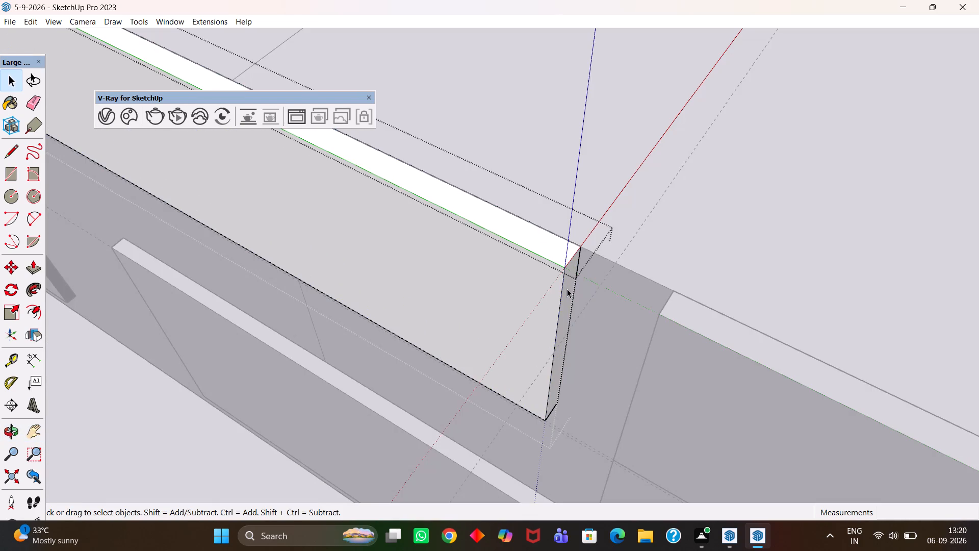
pyautogui.click(568, 281)
pyautogui.press('p')
pyautogui.click(570, 286)
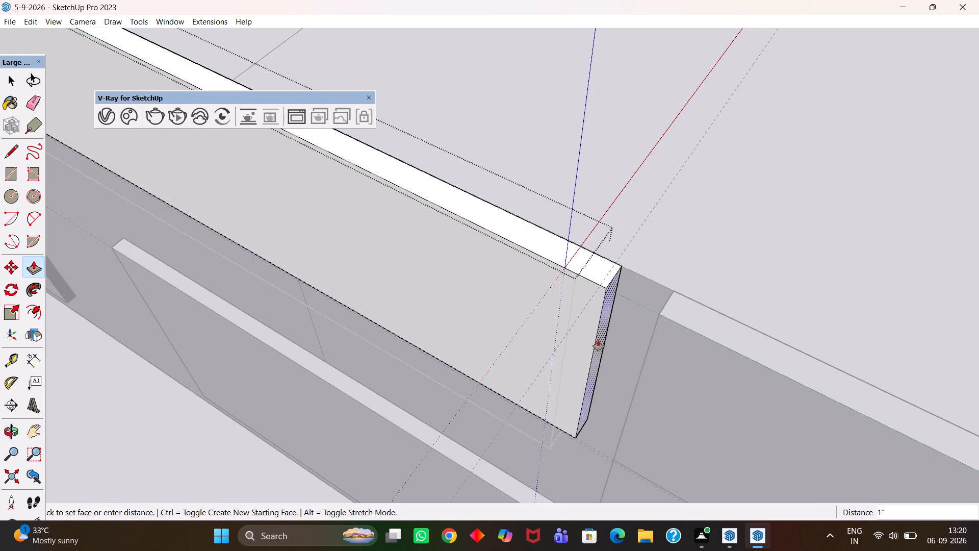
pyautogui.press('h')
pyautogui.moveTo(606, 369); pyautogui.dragTo(622, 286)
pyautogui.press('Escape')
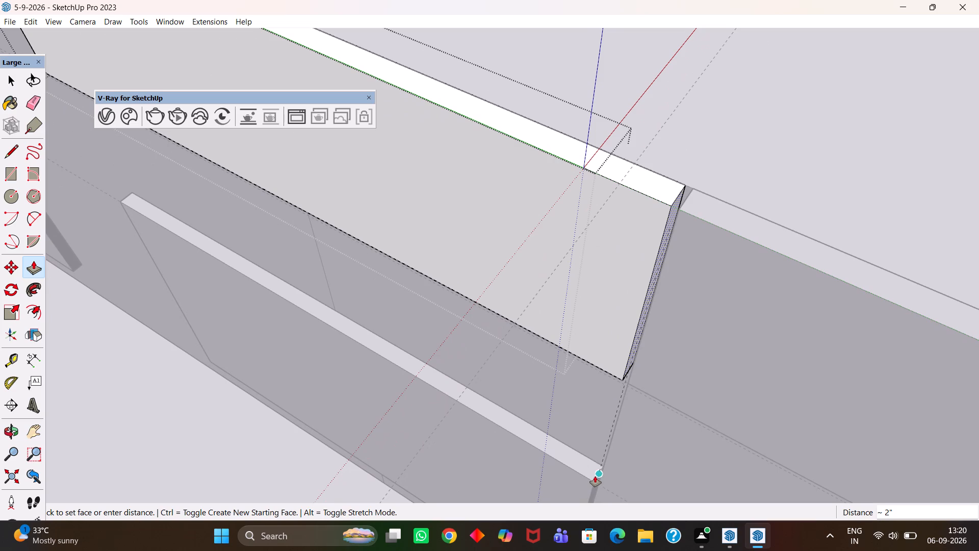
pyautogui.click(593, 478)
pyautogui.scroll(-10, 534, 366)
pyautogui.press('h')
pyautogui.scroll(1, 441, 318)
pyautogui.moveTo(441, 318); pyautogui.dragTo(631, 318, button='middle')
pyautogui.scroll(-2, 631, 318)
pyautogui.press('space')
pyautogui.scroll(-1, 652, 415)
pyautogui.click(663, 449)
pyautogui.scroll(4, 629, 308)
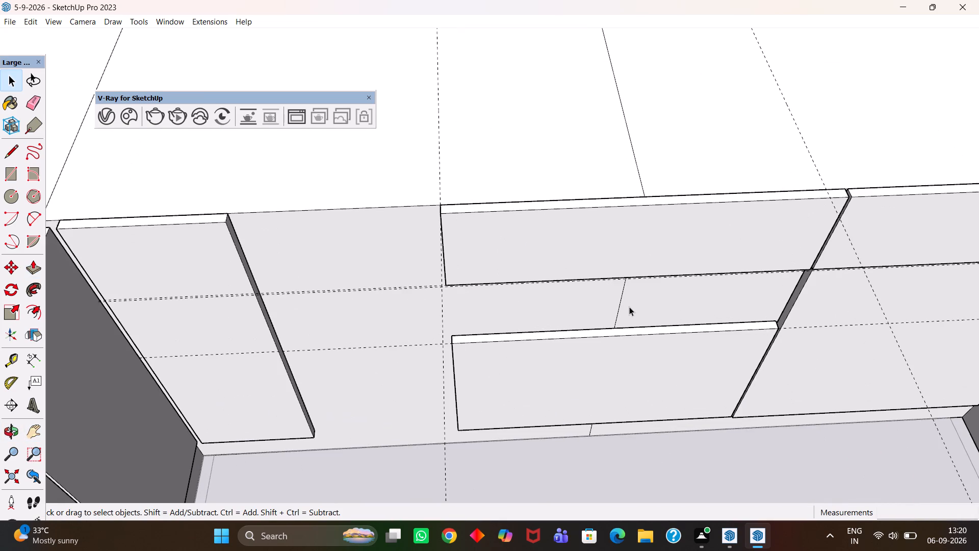
# Copy the top drawer front of the middle base cabinet down about 7 1/2" into the gap above the half-height shutter.
pyautogui.scroll(-3, 627, 309)
pyautogui.moveTo(519, 305); pyautogui.dragTo(581, 310, button='middle')
pyautogui.scroll(3, 581, 310)
pyautogui.press('m')
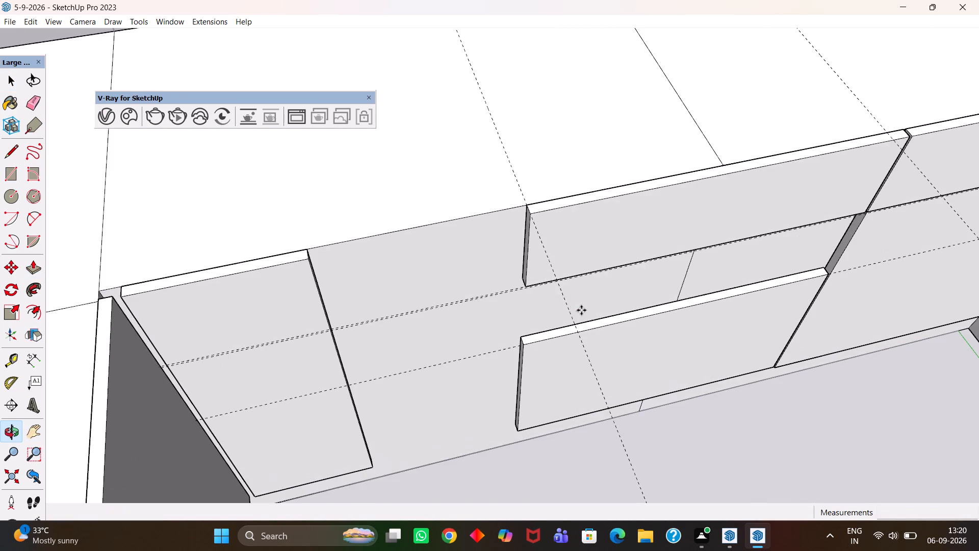
pyautogui.scroll(3, 518, 283)
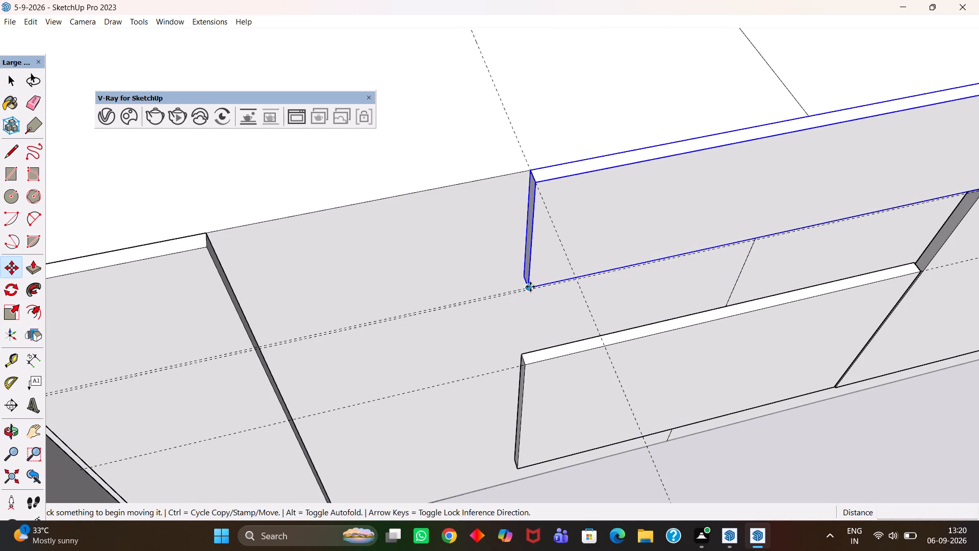
pyautogui.click(530, 287)
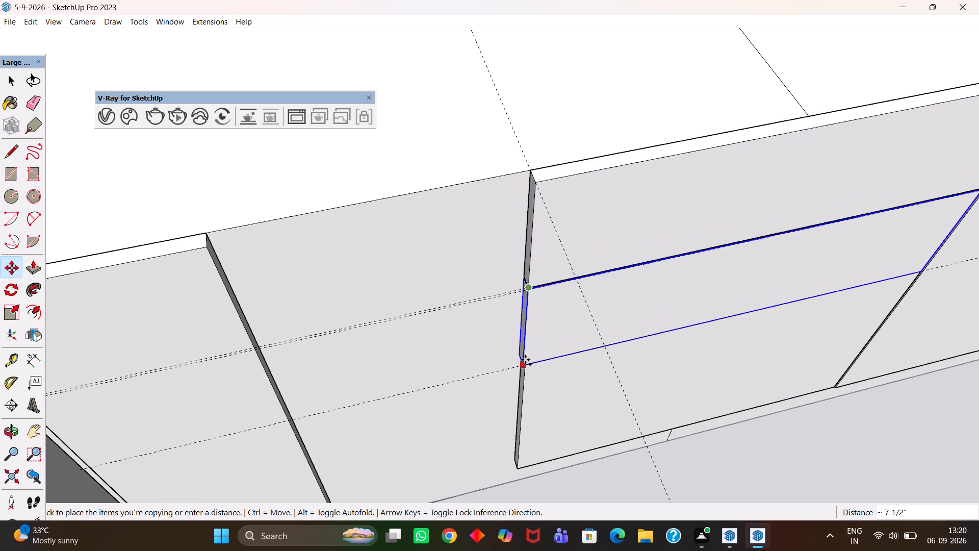
pyautogui.click(525, 360)
# Copy the narrow full-height shutter about 1' 1/2" sideways along the countertop edge, up to the vertical guide beside the drawer stack.
pyautogui.scroll(-11, 517, 353)
pyautogui.press('h')
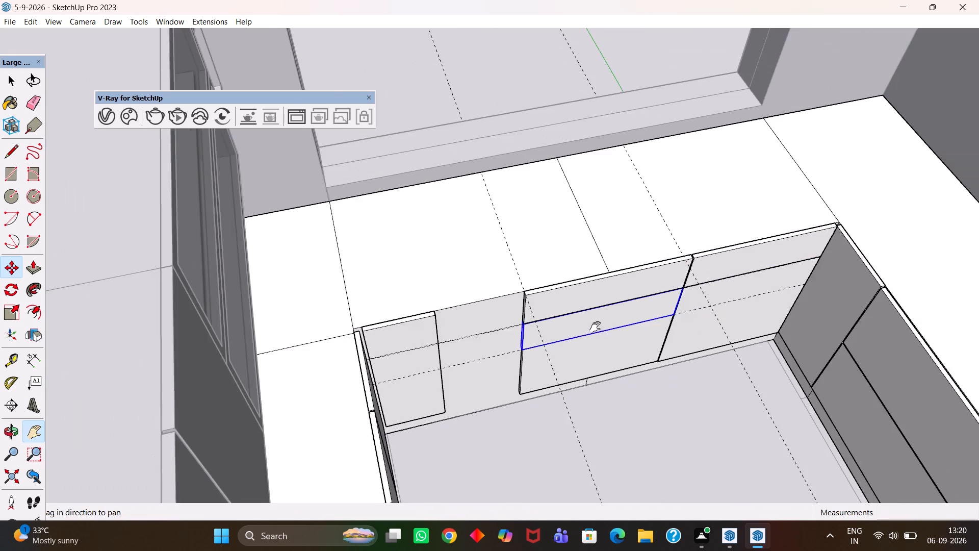
pyautogui.scroll(-1, 595, 327)
pyautogui.scroll(1, 600, 327)
pyautogui.moveTo(603, 327); pyautogui.dragTo(493, 292, button='middle')
pyautogui.scroll(5, 500, 292)
pyautogui.press('h')
pyautogui.scroll(-6, 491, 292)
pyautogui.moveTo(473, 293); pyautogui.dragTo(461, 324, button='middle')
pyautogui.scroll(4, 472, 323)
pyautogui.press('h')
pyautogui.moveTo(451, 318); pyautogui.dragTo(459, 317)
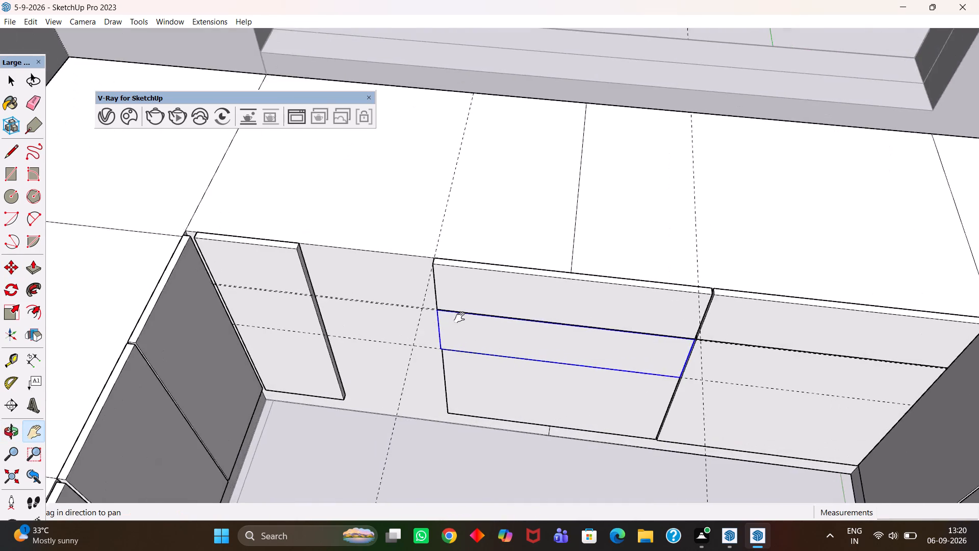
pyautogui.moveTo(459, 317); pyautogui.dragTo(543, 312)
pyautogui.scroll(-3, 542, 311)
pyautogui.press('space')
pyautogui.click(408, 281)
pyautogui.moveTo(420, 275); pyautogui.dragTo(423, 295, button='middle')
pyautogui.scroll(6, 423, 295)
pyautogui.press('m')
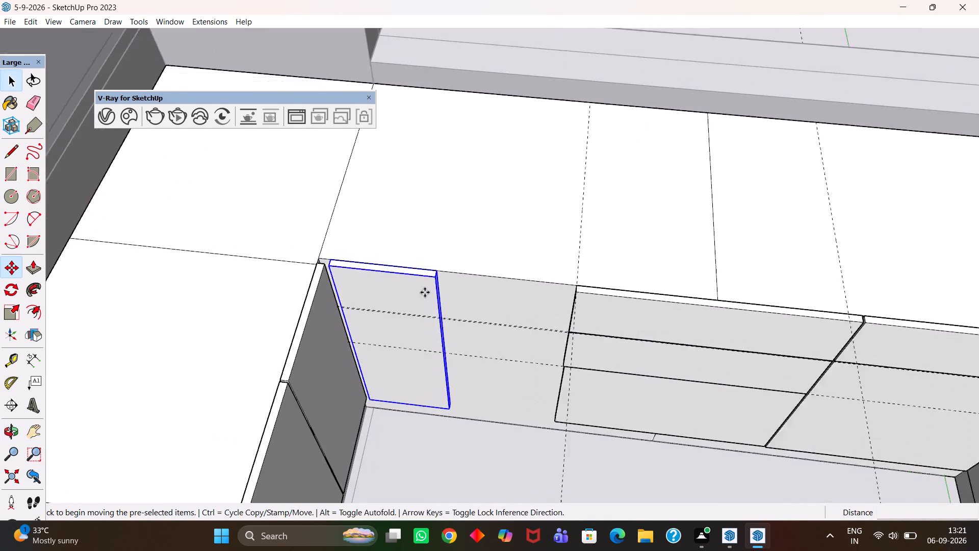
pyautogui.scroll(2, 425, 292)
pyautogui.click(447, 254)
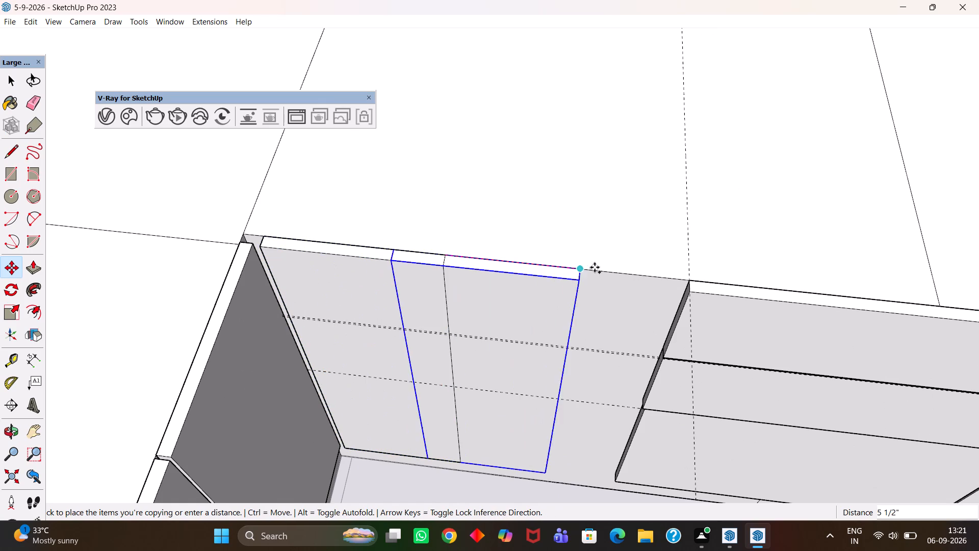
pyautogui.click(686, 281)
# Push/Pull the copied shutter's end face 1" towards the original narrow shutter.
pyautogui.scroll(3, 496, 277)
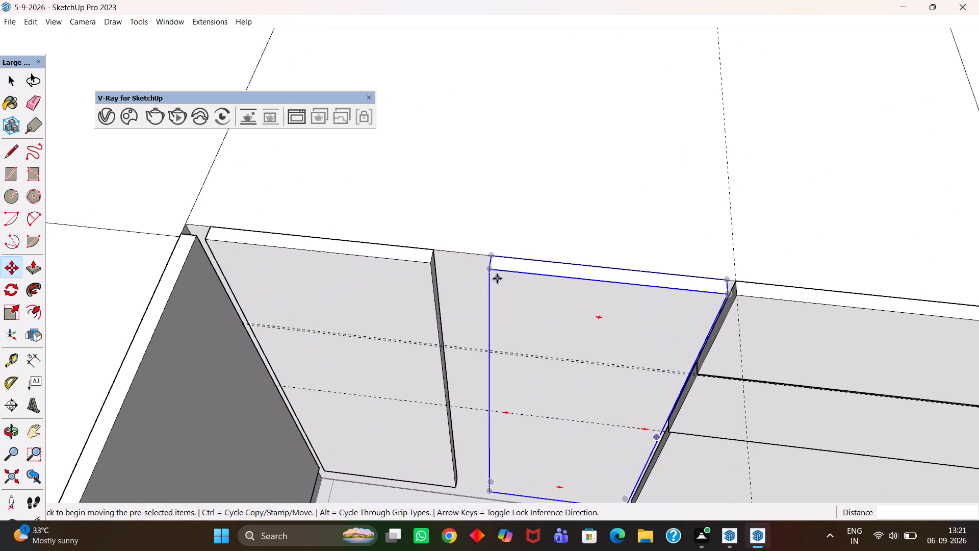
pyautogui.scroll(-5, 497, 279)
pyautogui.press('h')
pyautogui.moveTo(486, 286); pyautogui.dragTo(532, 293, button='middle')
pyautogui.scroll(4, 504, 297)
pyautogui.press('h')
pyautogui.scroll(-4, 525, 293)
pyautogui.scroll(8, 541, 304)
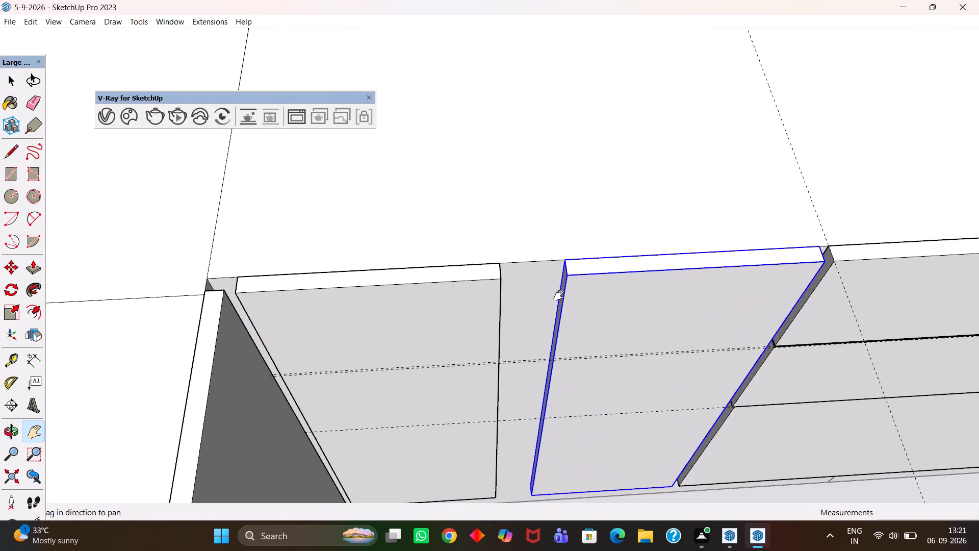
pyautogui.scroll(4, 559, 295)
pyautogui.moveTo(552, 295); pyautogui.dragTo(578, 305, button='middle')
pyautogui.press('space')
pyautogui.doubleClick(564, 291)
pyautogui.click(568, 284)
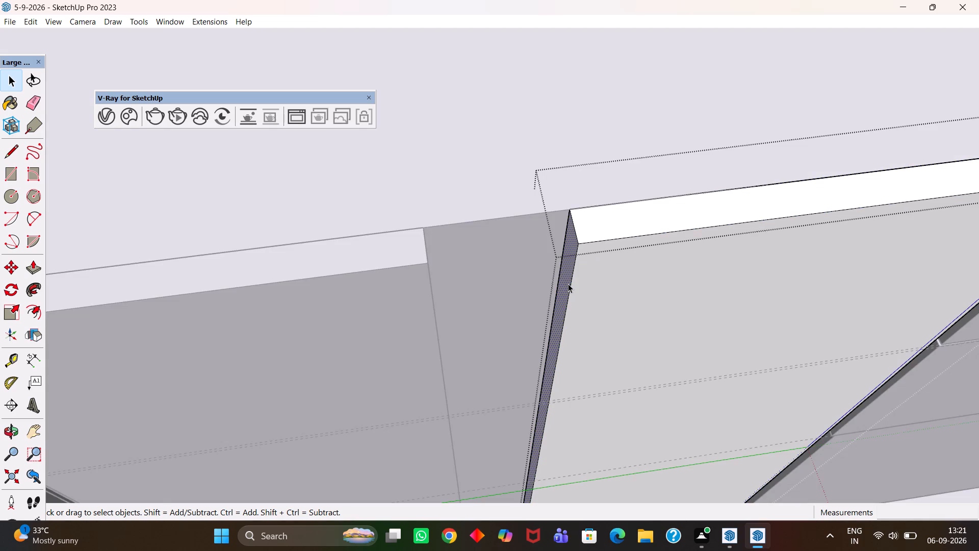
pyautogui.press('p')
pyautogui.click(568, 284)
pyautogui.write('1"')
pyautogui.press('Return')
# Push/Pull the original narrow shutter's end face 1" towards the copied shutter, and leave its group.
pyautogui.moveTo(476, 296); pyautogui.dragTo(397, 328, button='middle')
pyautogui.scroll(1, 402, 323)
pyautogui.moveTo(431, 312); pyautogui.dragTo(423, 315, button='middle')
pyautogui.scroll(2, 423, 315)
pyautogui.moveTo(427, 311); pyautogui.dragTo(405, 323, button='middle')
pyautogui.scroll(1, 405, 322)
pyautogui.press('space')
pyautogui.scroll(2, 416, 309)
pyautogui.doubleClick(423, 286)
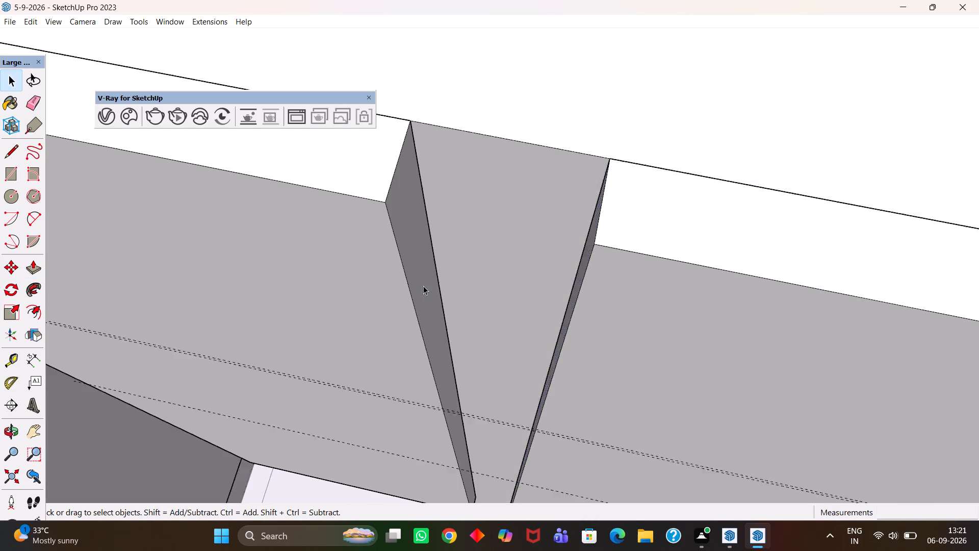
pyautogui.click(425, 274)
pyautogui.press('p')
pyautogui.click(419, 275)
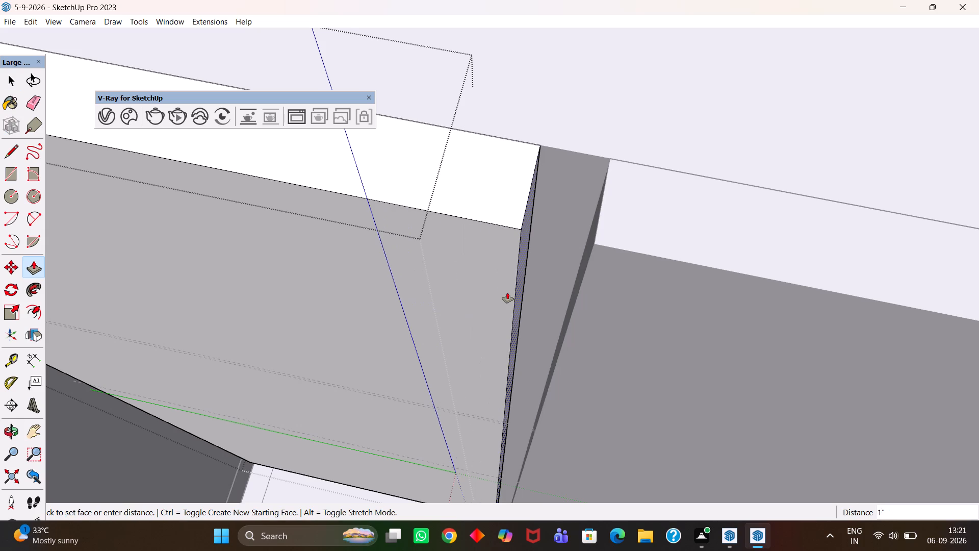
pyautogui.write('1"')
pyautogui.press('Return')
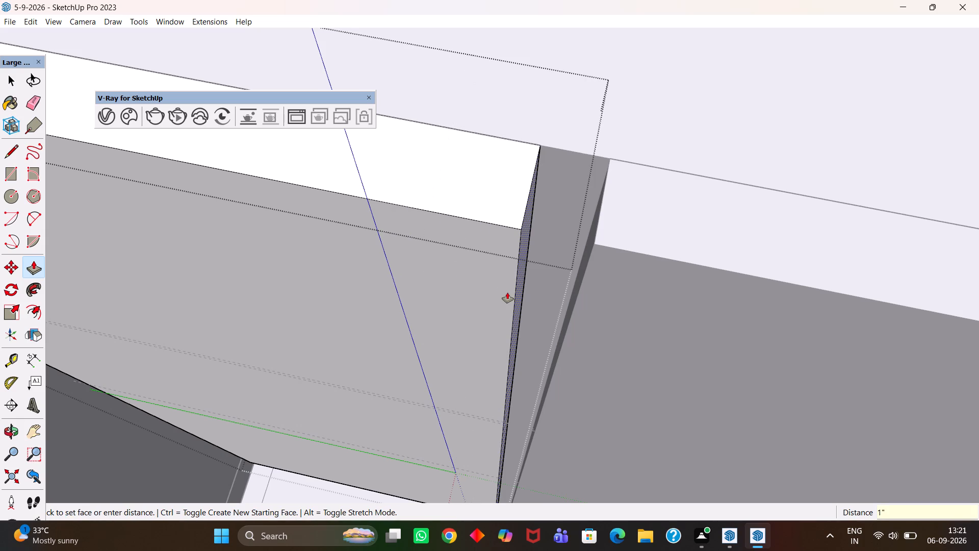
pyautogui.press('h')
pyautogui.scroll(-17, 515, 398)
pyautogui.scroll(1, 488, 397)
pyautogui.moveTo(487, 397); pyautogui.dragTo(571, 347, button='middle')
pyautogui.scroll(3, 571, 347)
pyautogui.press('h')
pyautogui.moveTo(676, 353); pyautogui.dragTo(506, 306)
pyautogui.scroll(-5, 492, 296)
pyautogui.press('space')
pyautogui.click(489, 437)
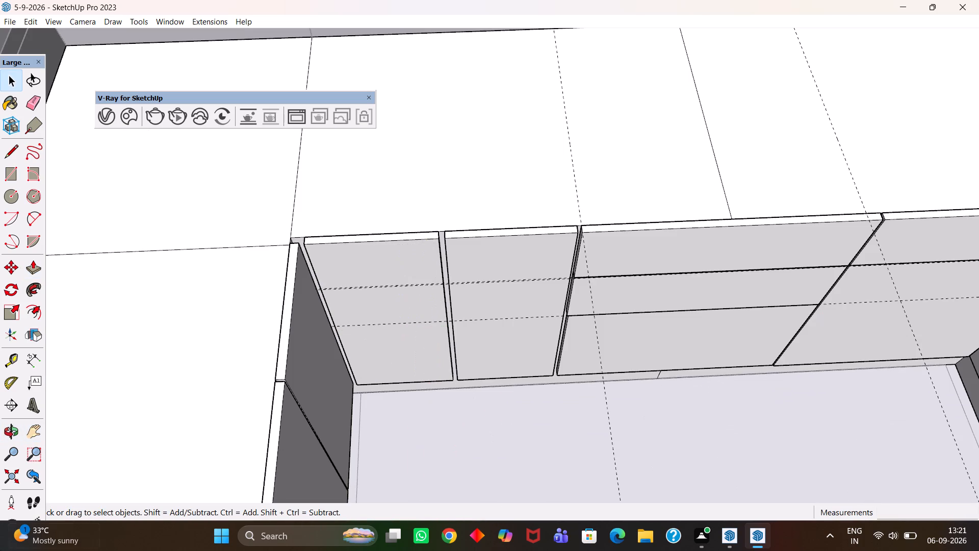
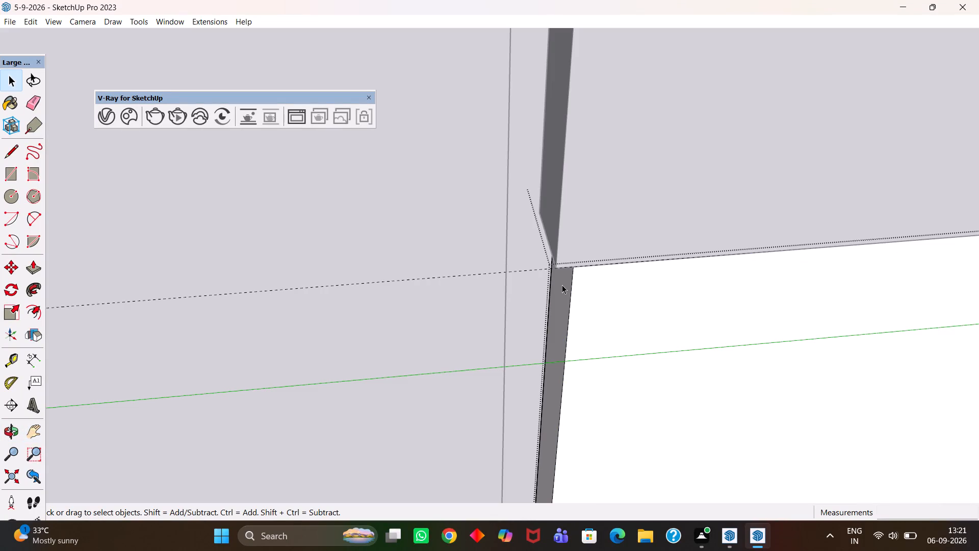
# Push/Pull the end face of the half-height shutter flush with the drawer front above it, and leave its group.
pyautogui.press('p')
pyautogui.click(565, 287)
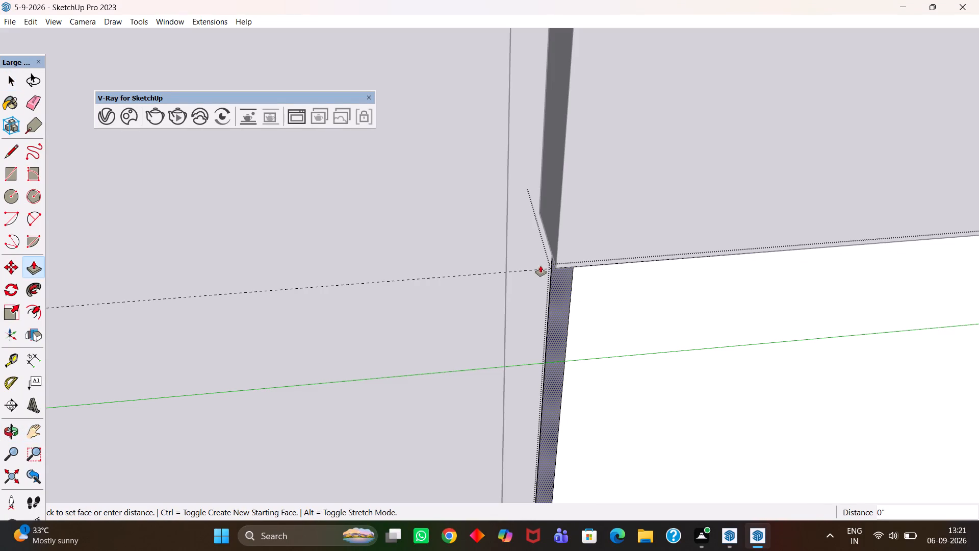
pyautogui.click(554, 262)
pyautogui.press('h')
pyautogui.scroll(-8, 548, 266)
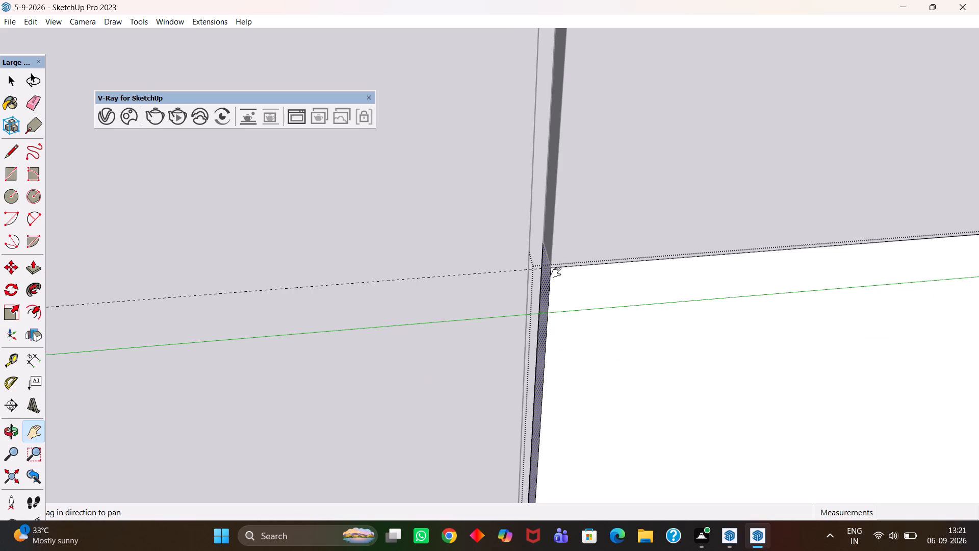
pyautogui.scroll(-11, 556, 274)
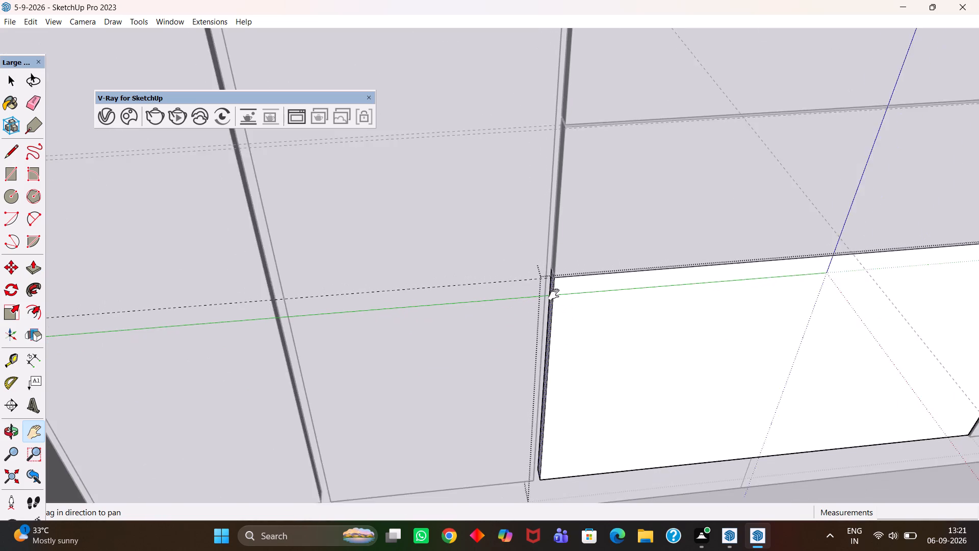
pyautogui.scroll(-8, 554, 294)
pyautogui.moveTo(612, 285); pyautogui.dragTo(561, 327, button='middle')
pyautogui.scroll(1, 561, 327)
pyautogui.scroll(-9, 561, 327)
pyautogui.press('h')
pyautogui.moveTo(540, 330); pyautogui.dragTo(559, 345, button='middle')
pyautogui.scroll(2, 563, 347)
pyautogui.press('space')
pyautogui.click(621, 442)
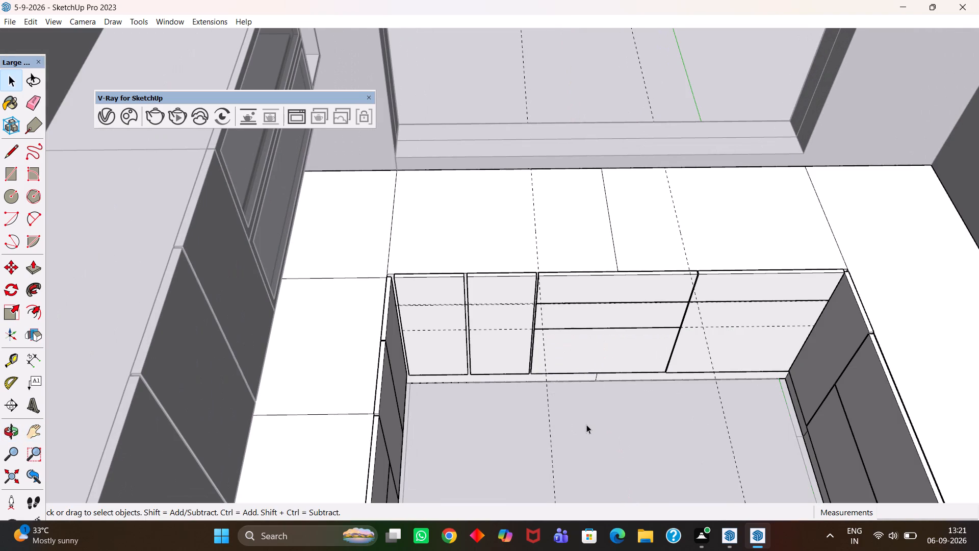
# Save the model.
pyautogui.hotkey('ctrl', 's')
# Erase the two guides crossing the countertop and floor, and the duplicate horizontal guide over the narrow shutters.
pyautogui.scroll(4, 580, 369)
pyautogui.scroll(-10, 578, 366)
pyautogui.scroll(9, 569, 342)
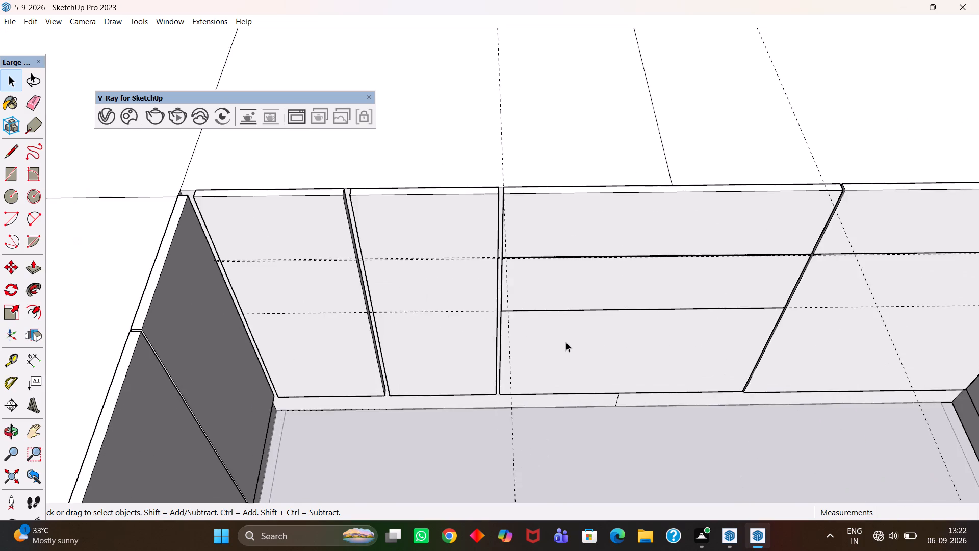
pyautogui.scroll(-5, 566, 342)
pyautogui.press('h')
pyautogui.moveTo(592, 344); pyautogui.dragTo(440, 316)
pyautogui.scroll(-5, 433, 305)
pyautogui.moveTo(376, 320); pyautogui.dragTo(395, 336, button='middle')
pyautogui.scroll(4, 396, 337)
pyautogui.moveTo(386, 312); pyautogui.dragTo(459, 356)
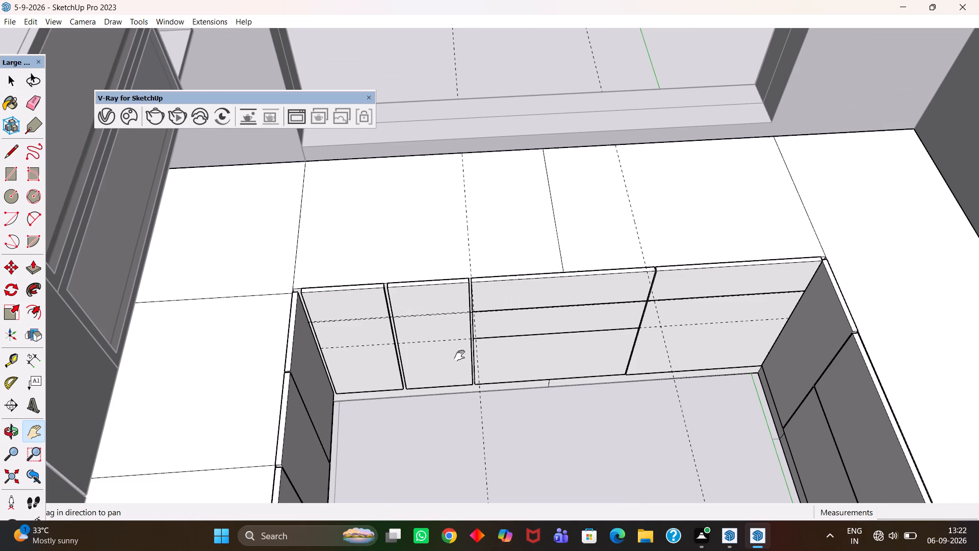
pyautogui.moveTo(459, 356); pyautogui.dragTo(458, 356)
pyautogui.scroll(-3, 459, 355)
pyautogui.press('e')
pyautogui.moveTo(481, 411); pyautogui.dragTo(451, 416)
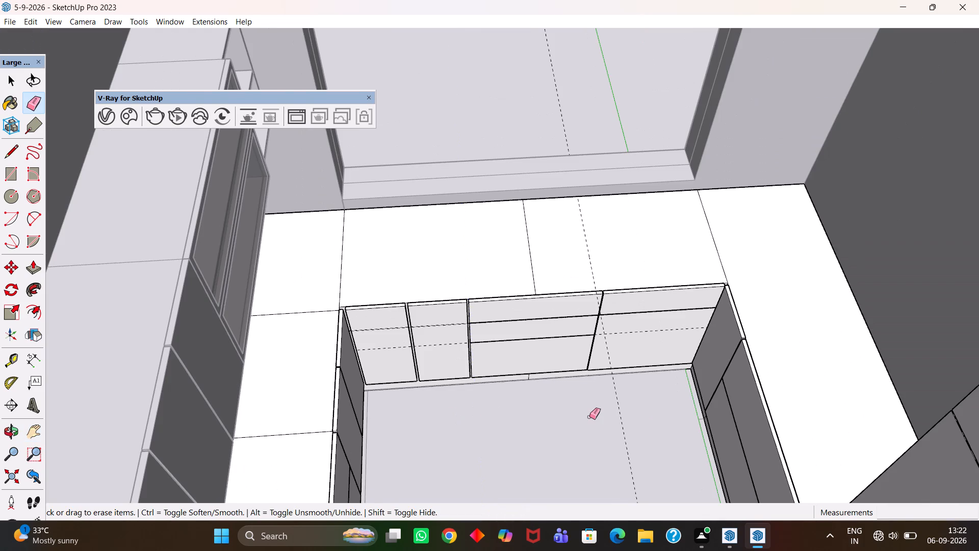
pyautogui.moveTo(607, 428); pyautogui.dragTo(630, 435)
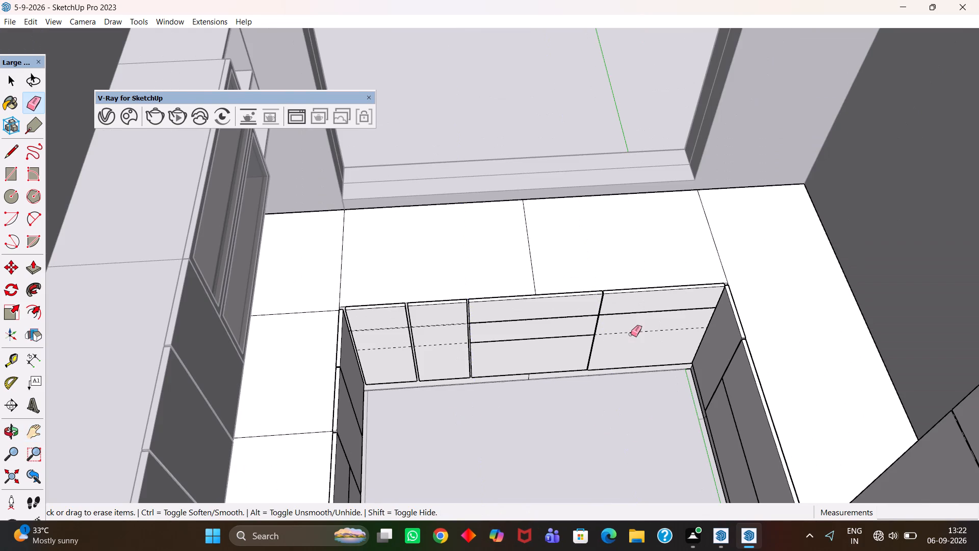
pyautogui.moveTo(630, 330); pyautogui.dragTo(637, 340)
pyautogui.scroll(2, 416, 351)
pyautogui.click(434, 345)
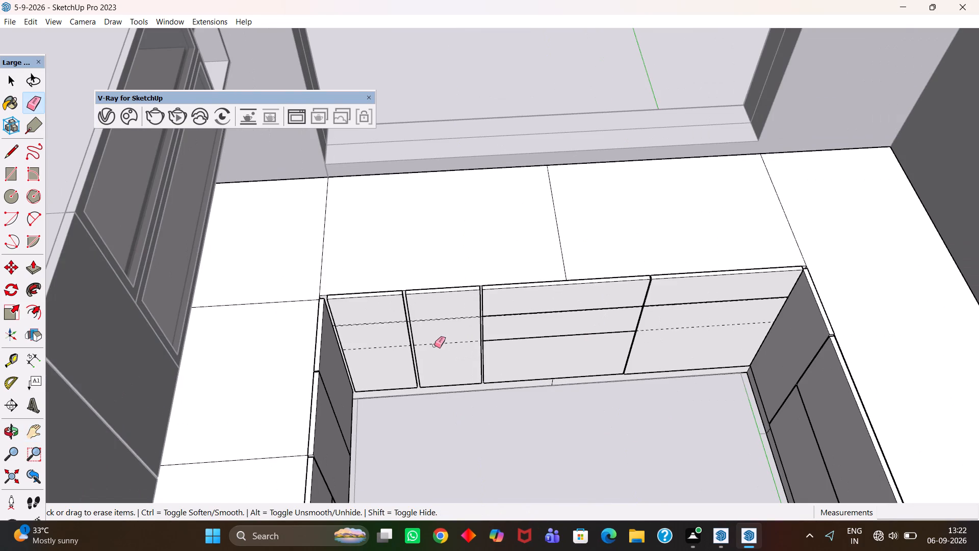
pyautogui.click(439, 318)
pyautogui.scroll(3, 439, 318)
pyautogui.click(435, 320)
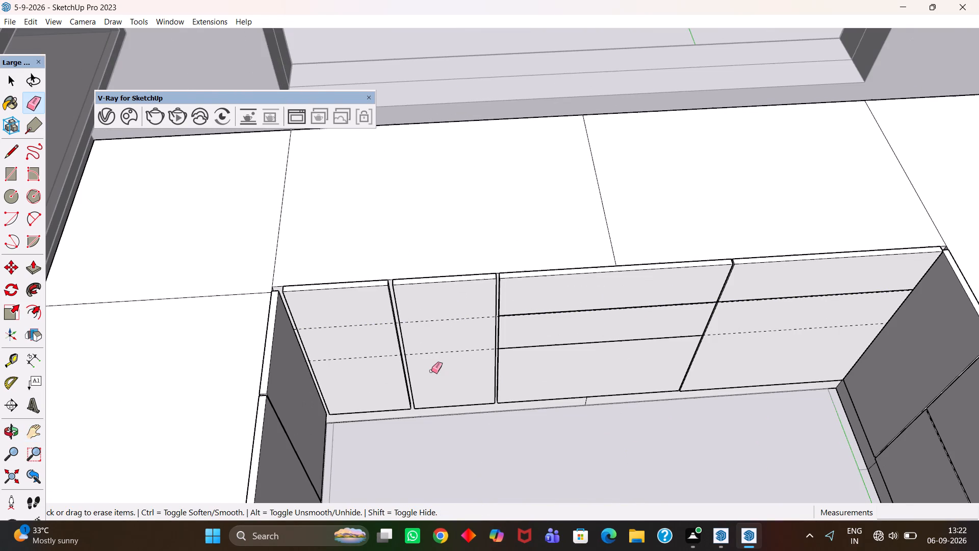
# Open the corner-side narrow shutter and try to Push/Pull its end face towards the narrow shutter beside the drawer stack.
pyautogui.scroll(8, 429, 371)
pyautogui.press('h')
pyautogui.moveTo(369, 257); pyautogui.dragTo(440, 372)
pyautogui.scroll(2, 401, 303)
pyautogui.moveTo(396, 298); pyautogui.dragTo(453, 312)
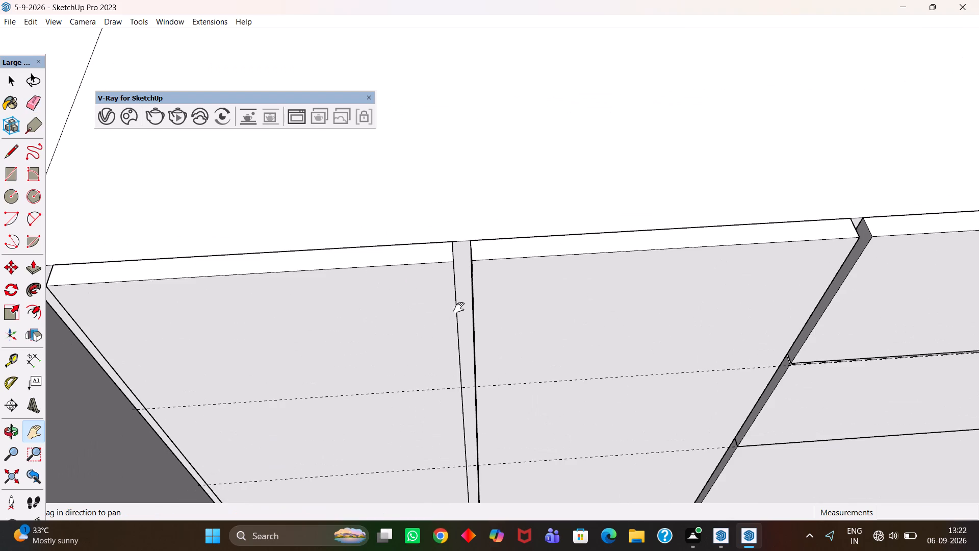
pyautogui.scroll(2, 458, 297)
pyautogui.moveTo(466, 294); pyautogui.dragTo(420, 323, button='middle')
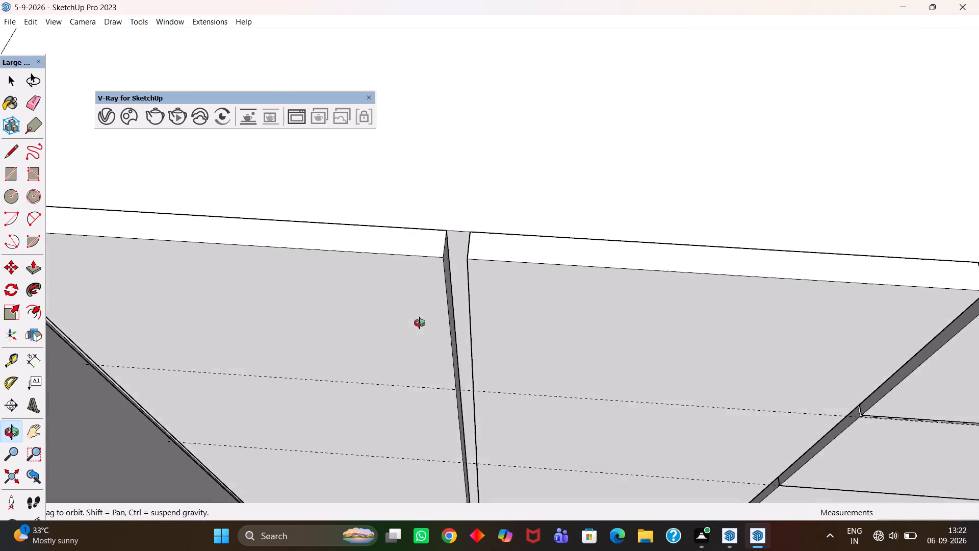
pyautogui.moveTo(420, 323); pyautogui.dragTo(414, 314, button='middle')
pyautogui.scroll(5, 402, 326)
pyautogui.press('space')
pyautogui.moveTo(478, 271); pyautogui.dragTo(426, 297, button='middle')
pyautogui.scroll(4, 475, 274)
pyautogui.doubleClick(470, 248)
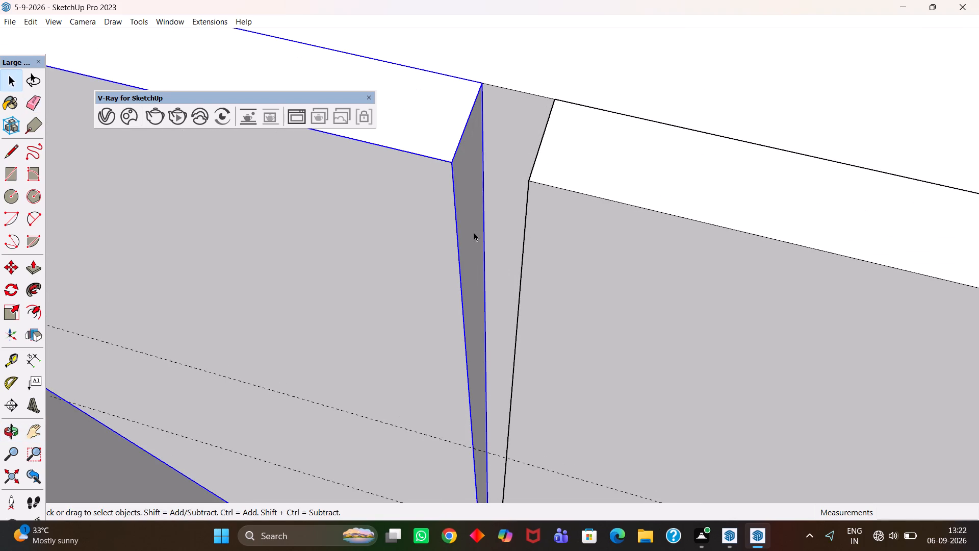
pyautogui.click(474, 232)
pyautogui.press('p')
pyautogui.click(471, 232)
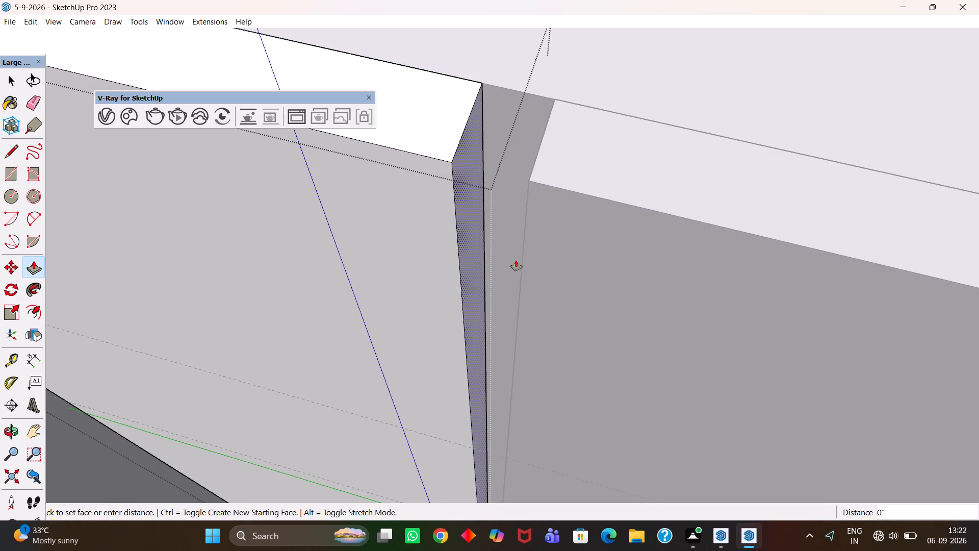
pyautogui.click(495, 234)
# Place a guide along the top end edge of the narrow shutter beside the drawer stack, and leave the open group.
pyautogui.press('h')
pyautogui.scroll(-6, 495, 234)
pyautogui.moveTo(502, 208); pyautogui.dragTo(501, 215)
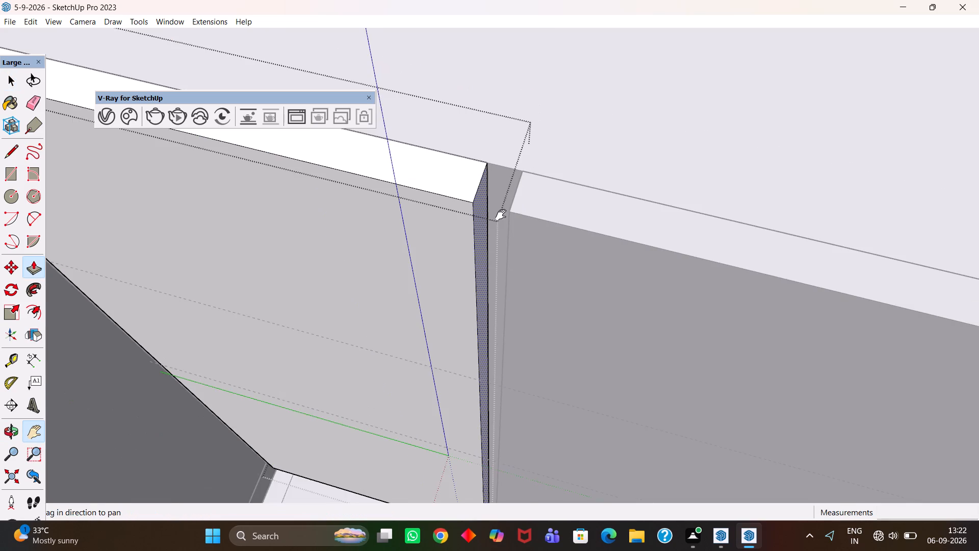
pyautogui.moveTo(501, 215); pyautogui.dragTo(497, 282)
pyautogui.scroll(2, 497, 282)
pyautogui.press('t')
pyautogui.doubleClick(519, 272)
pyautogui.click(526, 230)
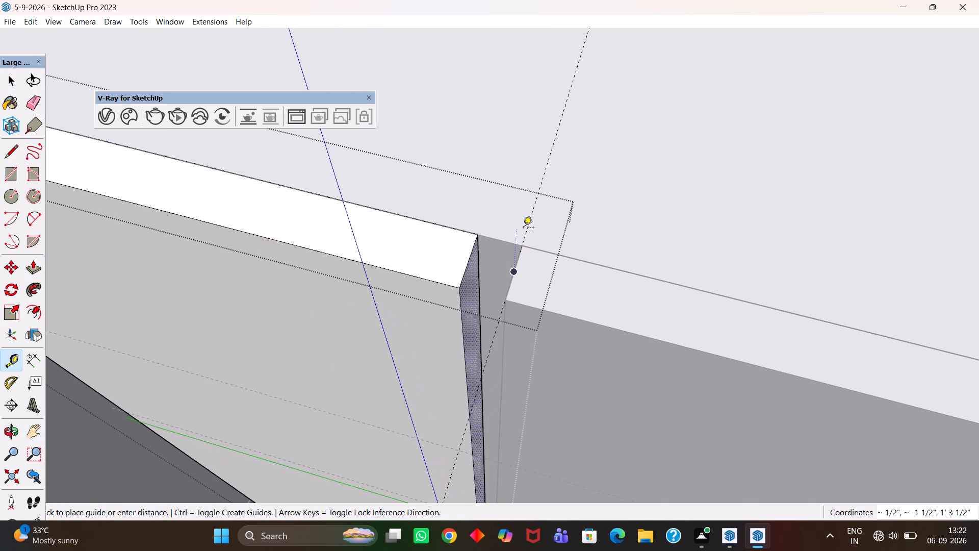
pyautogui.press('t')
pyautogui.click(550, 148)
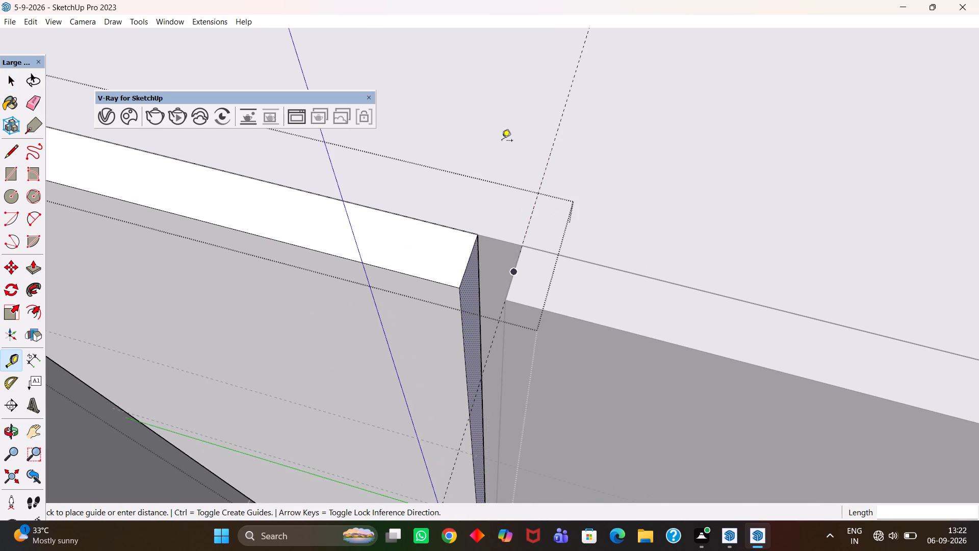
pyautogui.scroll(2, 519, 154)
pyautogui.press('h')
pyautogui.scroll(-4, 519, 164)
pyautogui.moveTo(517, 206); pyautogui.dragTo(503, 259)
pyautogui.scroll(-5, 502, 260)
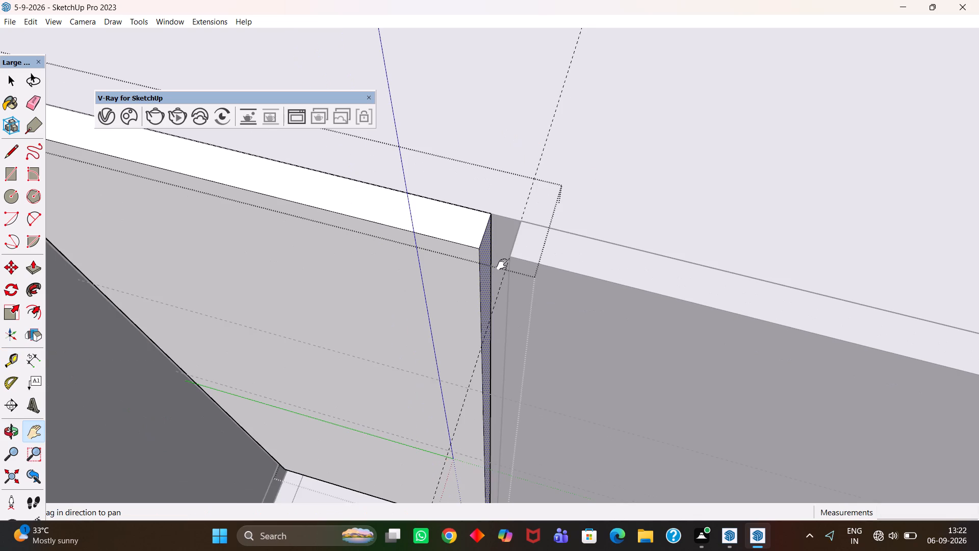
pyautogui.moveTo(495, 350); pyautogui.dragTo(489, 224)
pyautogui.press('space')
pyautogui.click(372, 480)
pyautogui.click(441, 481)
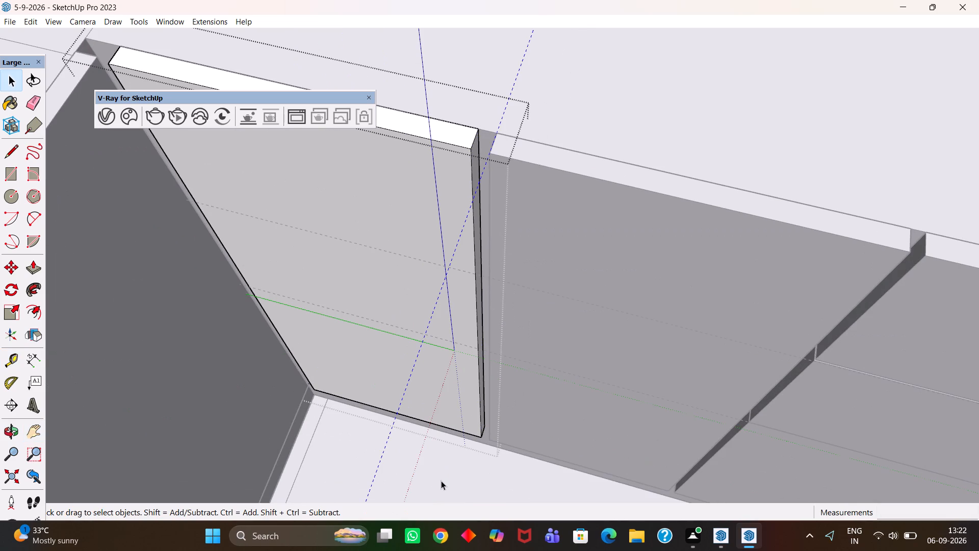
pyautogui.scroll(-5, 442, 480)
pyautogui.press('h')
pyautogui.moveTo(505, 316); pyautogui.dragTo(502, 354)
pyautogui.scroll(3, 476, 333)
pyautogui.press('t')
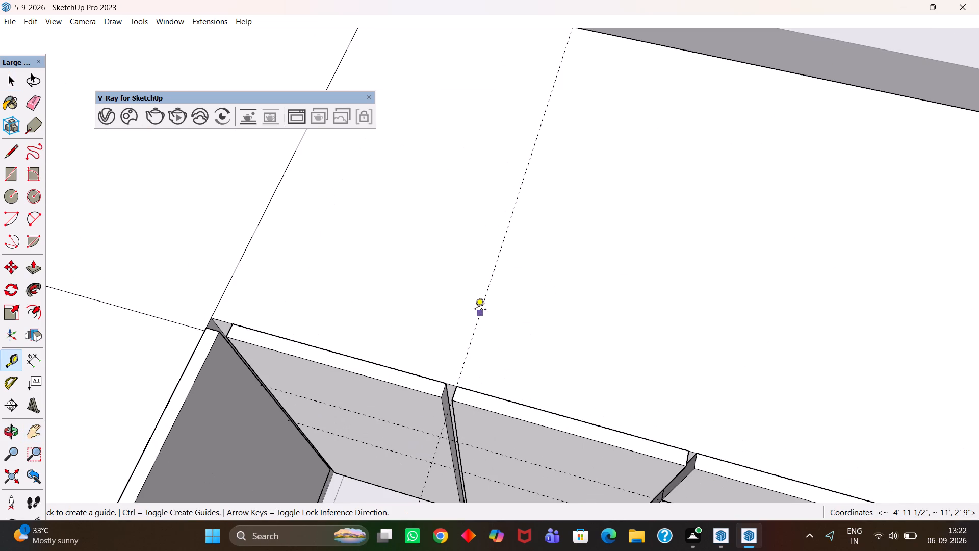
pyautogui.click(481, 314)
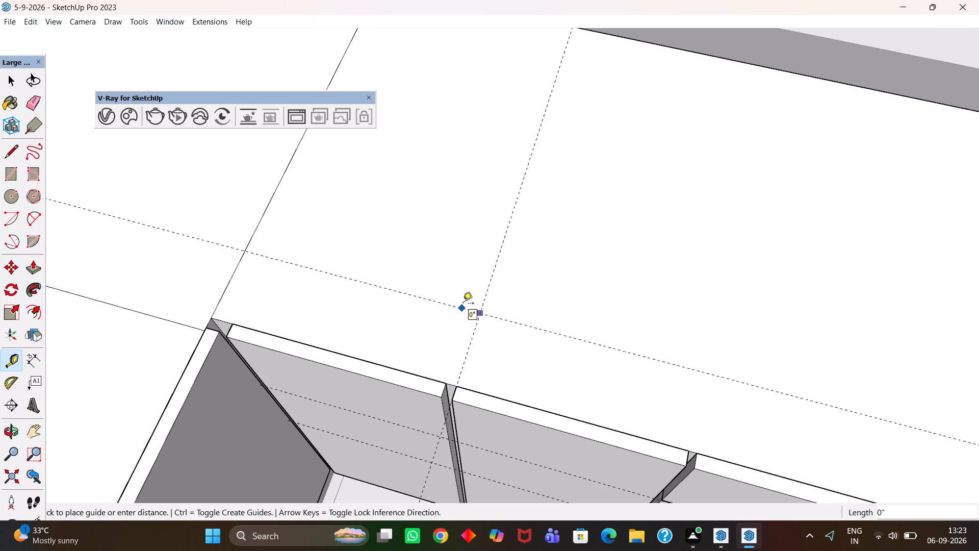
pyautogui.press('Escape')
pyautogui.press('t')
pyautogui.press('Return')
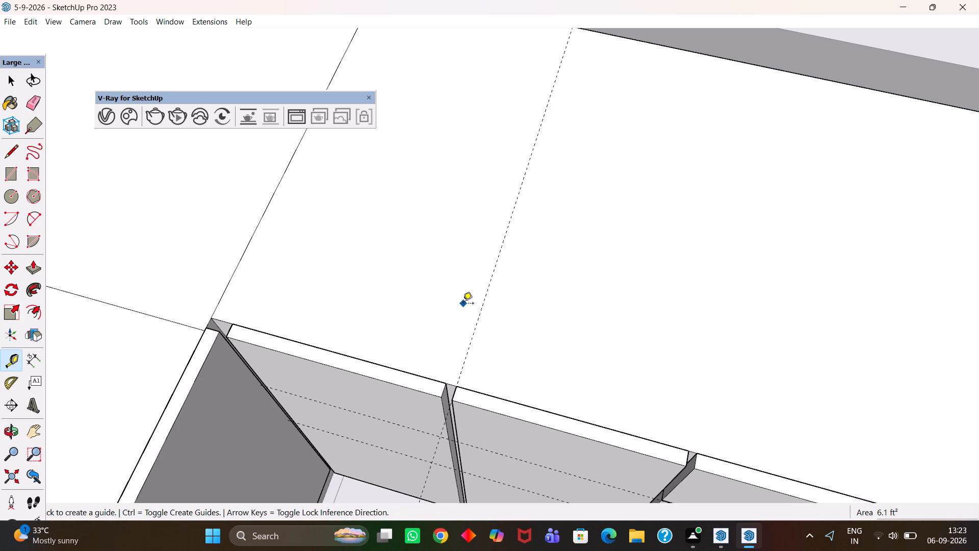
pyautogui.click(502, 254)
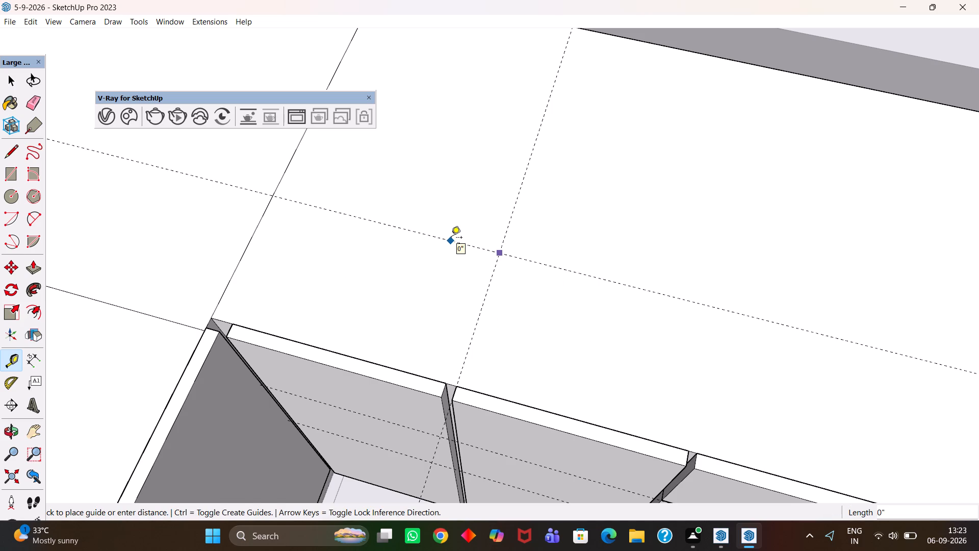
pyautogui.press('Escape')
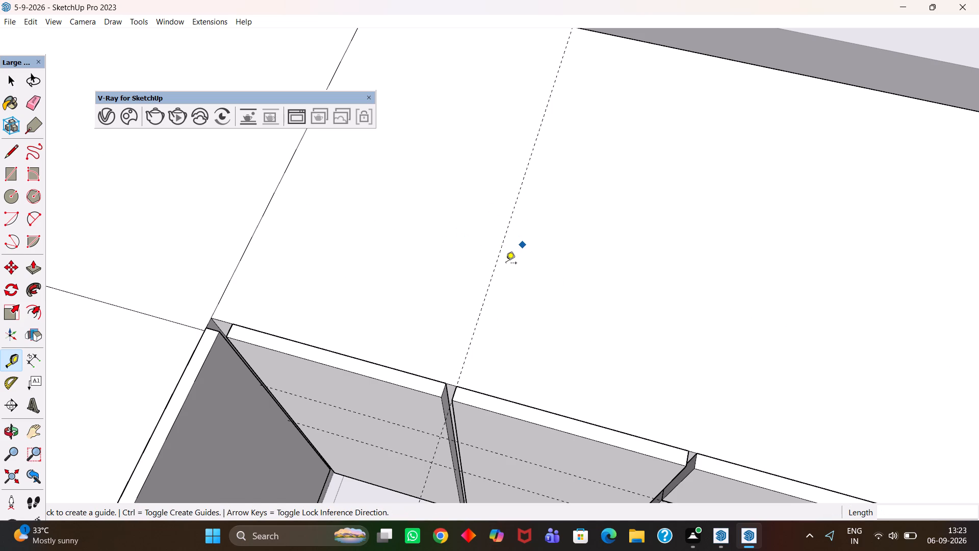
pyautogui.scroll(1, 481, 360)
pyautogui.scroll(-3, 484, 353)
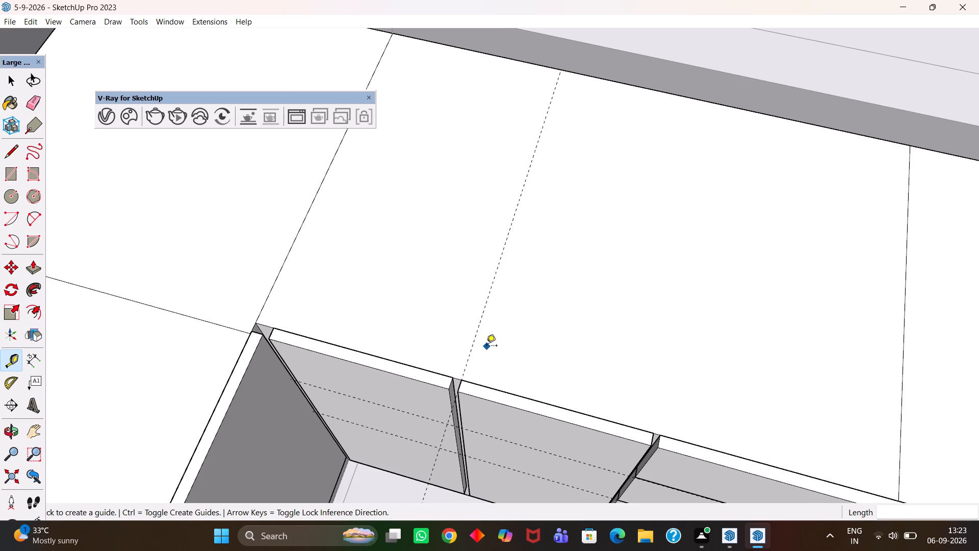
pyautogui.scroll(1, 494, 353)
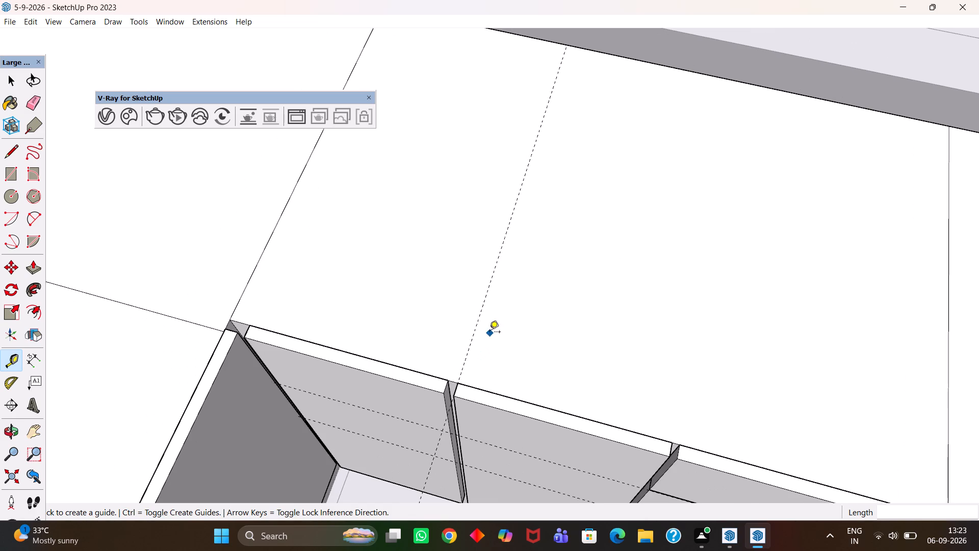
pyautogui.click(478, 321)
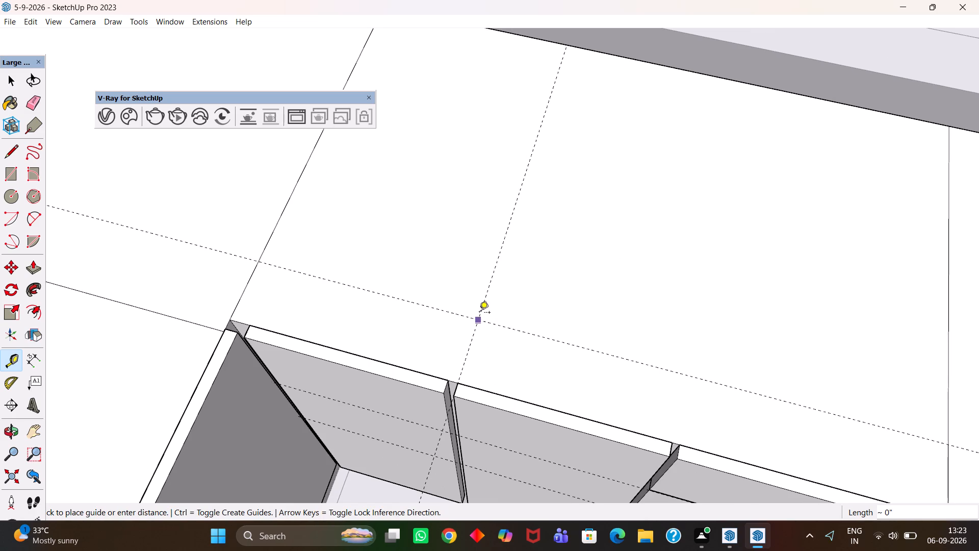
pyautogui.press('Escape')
# Offset a parallel guide 18 mm from the countertop guide, towards the corner-side narrow shutter.
pyautogui.click(499, 253)
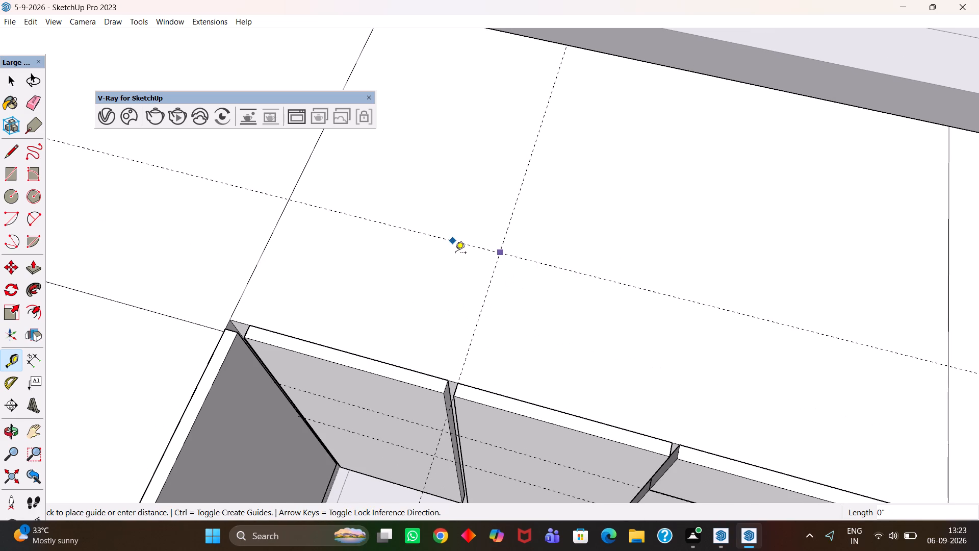
pyautogui.scroll(-4, 455, 257)
pyautogui.scroll(1, 444, 273)
pyautogui.moveTo(444, 274); pyautogui.dragTo(561, 193, button='middle')
pyautogui.press('h')
pyautogui.scroll(2, 561, 193)
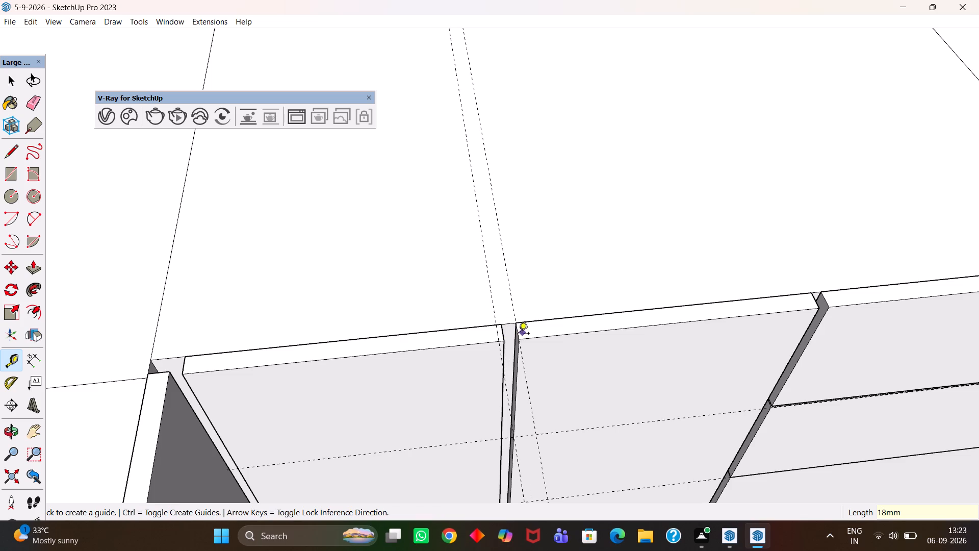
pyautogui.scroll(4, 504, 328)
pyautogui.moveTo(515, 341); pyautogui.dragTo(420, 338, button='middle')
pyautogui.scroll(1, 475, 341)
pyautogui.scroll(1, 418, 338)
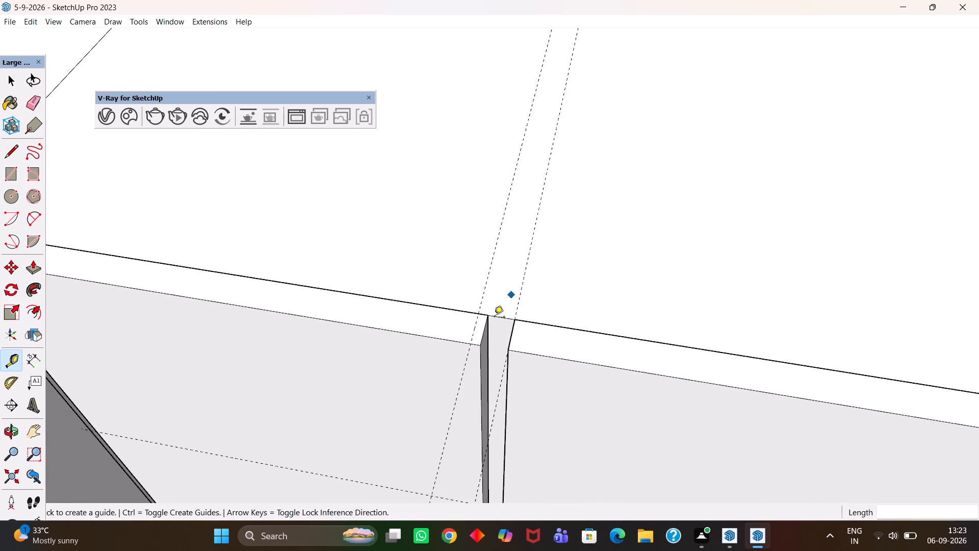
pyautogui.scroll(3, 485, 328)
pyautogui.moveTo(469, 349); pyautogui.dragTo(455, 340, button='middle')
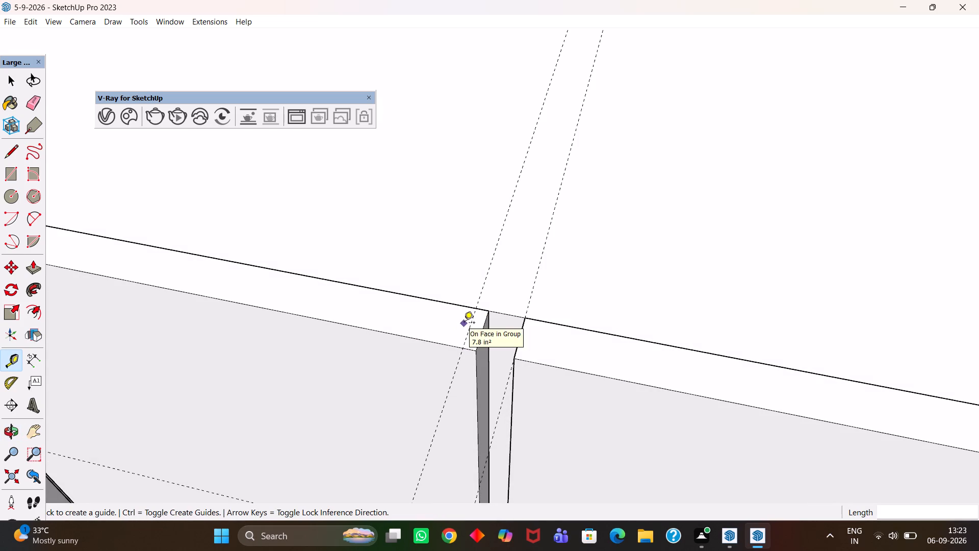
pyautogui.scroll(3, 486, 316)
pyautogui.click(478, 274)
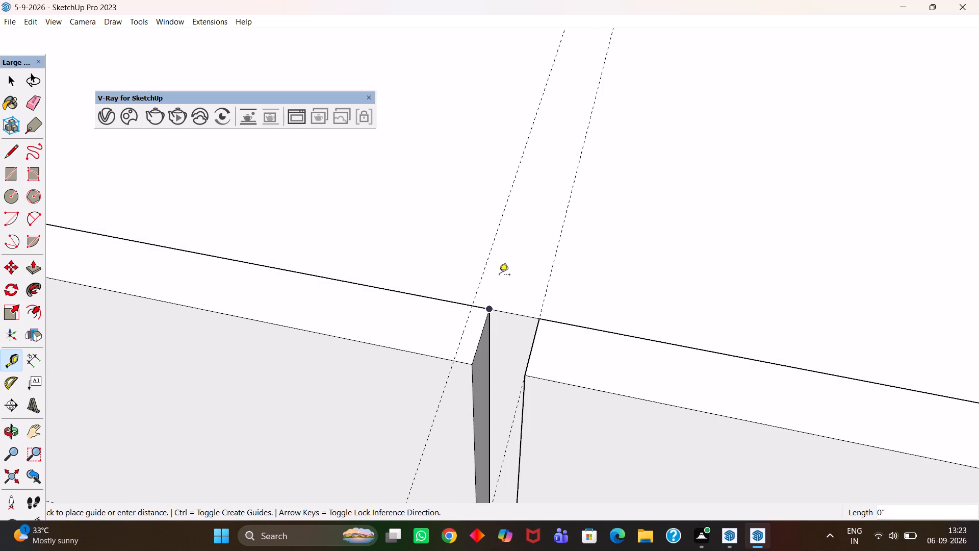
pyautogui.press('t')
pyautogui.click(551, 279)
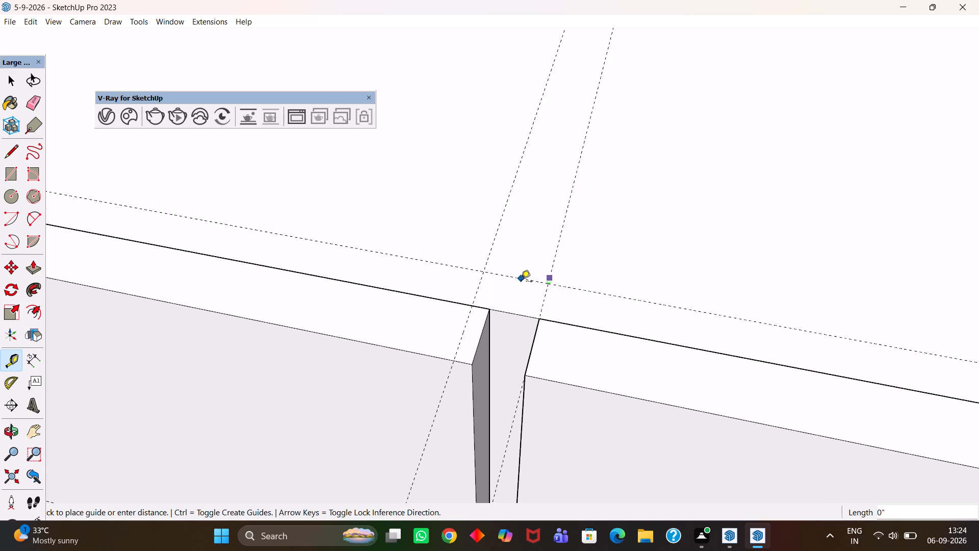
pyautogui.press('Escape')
# Offset a parallel guide 5 mm from the end edge of the narrow shutter beside the drawer stack, towards the corner-side shutter.
pyautogui.moveTo(527, 302); pyautogui.dragTo(598, 343, button='middle')
pyautogui.press('t')
pyautogui.scroll(1, 601, 343)
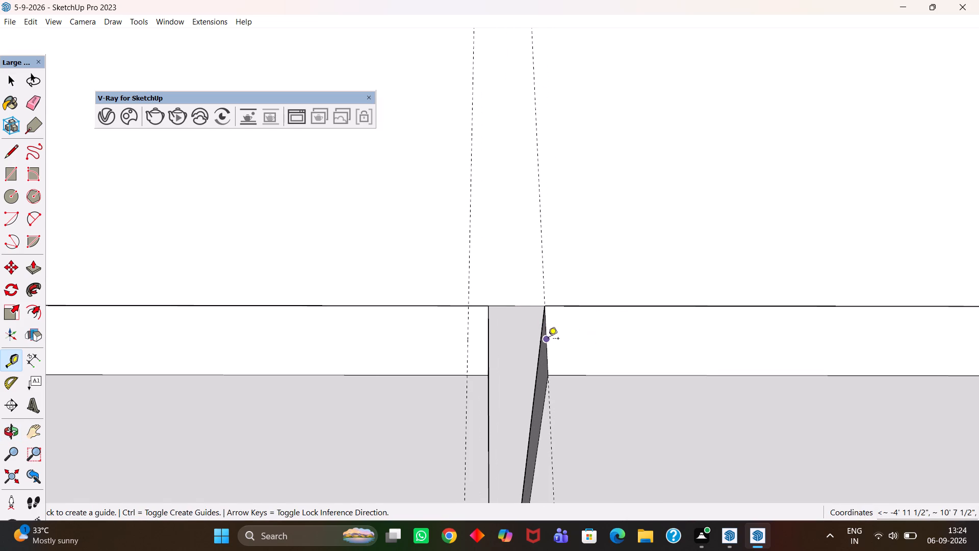
pyautogui.click(548, 339)
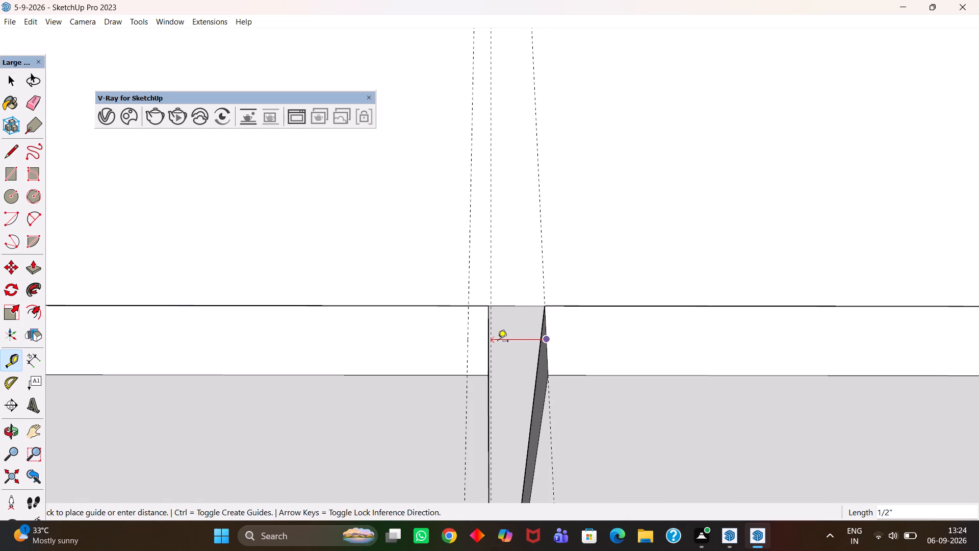
pyautogui.write('5mm')
pyautogui.press('Return')
# Open the corner-side narrow shutter, Push/Pull its end face out to the 5 mm offset guide, and leave the shutter group.
pyautogui.scroll(3, 517, 371)
pyautogui.moveTo(517, 373); pyautogui.dragTo(484, 379, button='middle')
pyautogui.scroll(2, 484, 379)
pyautogui.press('space')
pyautogui.doubleClick(452, 359)
pyautogui.click(445, 346)
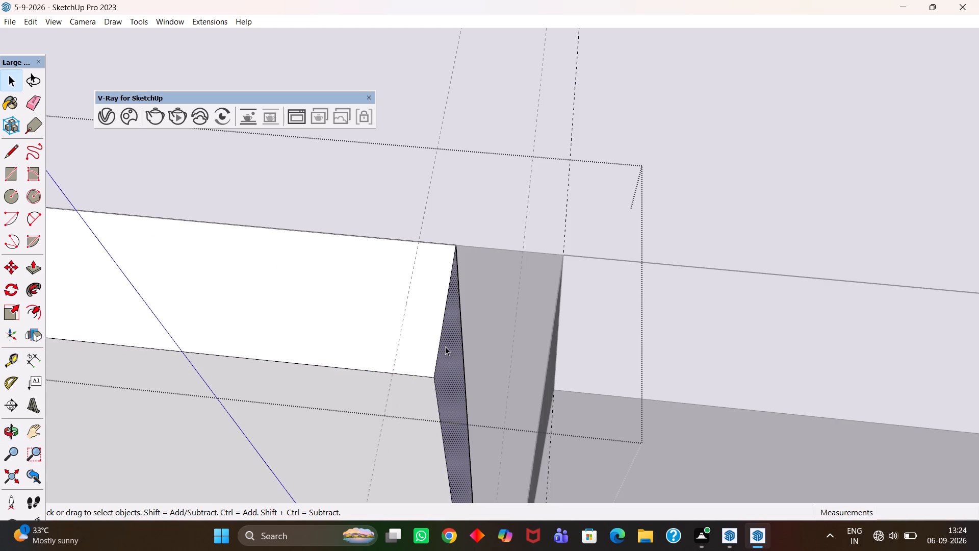
pyautogui.press('p')
pyautogui.click(445, 346)
pyautogui.click(516, 305)
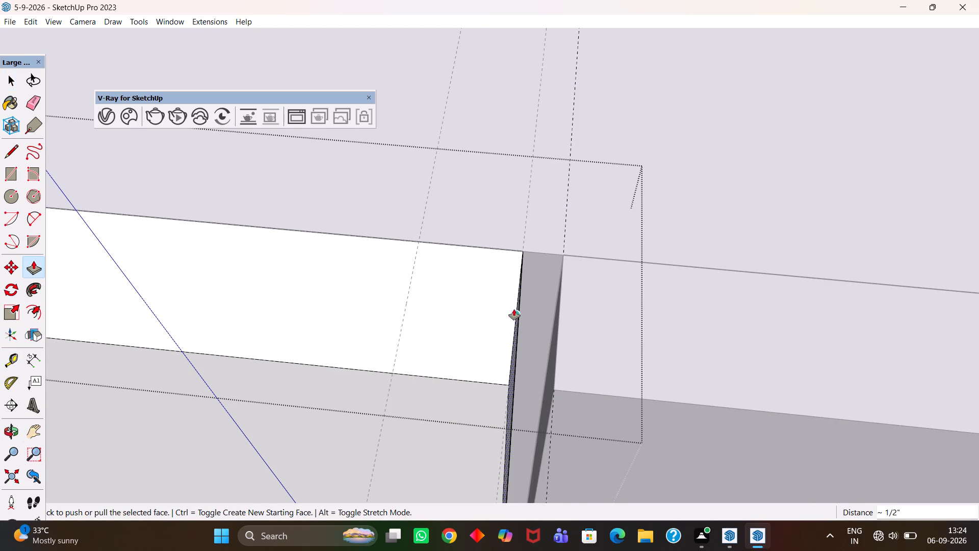
pyautogui.press('h')
pyautogui.scroll(-20, 514, 309)
pyautogui.scroll(-5, 514, 309)
pyautogui.scroll(1, 458, 327)
pyautogui.moveTo(463, 333); pyautogui.dragTo(480, 346, button='middle')
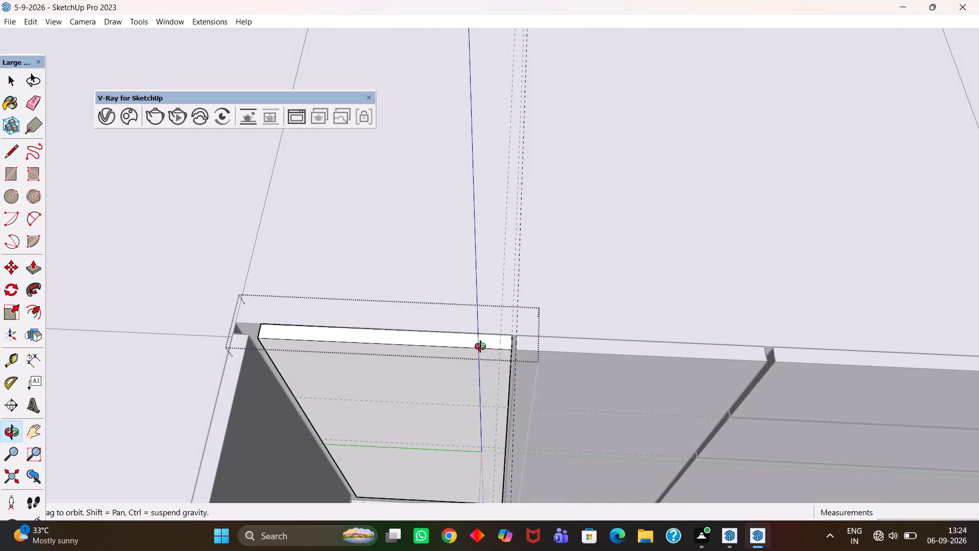
pyautogui.moveTo(480, 346); pyautogui.dragTo(480, 346, button='middle')
pyautogui.press('h')
pyautogui.scroll(-4, 479, 345)
pyautogui.moveTo(509, 391); pyautogui.dragTo(510, 303)
pyautogui.scroll(-5, 507, 301)
pyautogui.press('space')
pyautogui.click(535, 415)
# Erase the closely spaced guides crossing the floor in line with the gap between the two narrow shutters.
pyautogui.scroll(1, 532, 419)
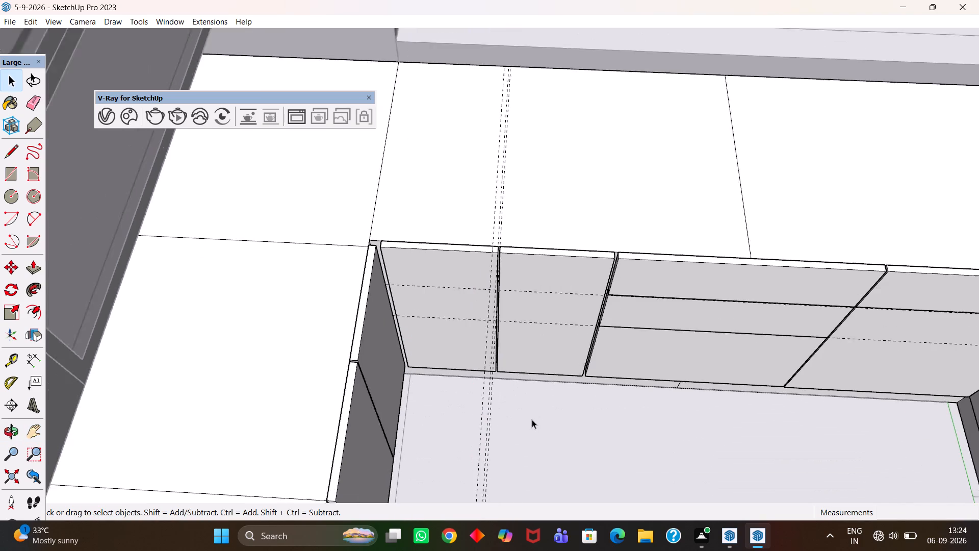
pyautogui.scroll(2, 532, 419)
pyautogui.moveTo(531, 423); pyautogui.dragTo(497, 400, button='middle')
pyautogui.scroll(2, 497, 401)
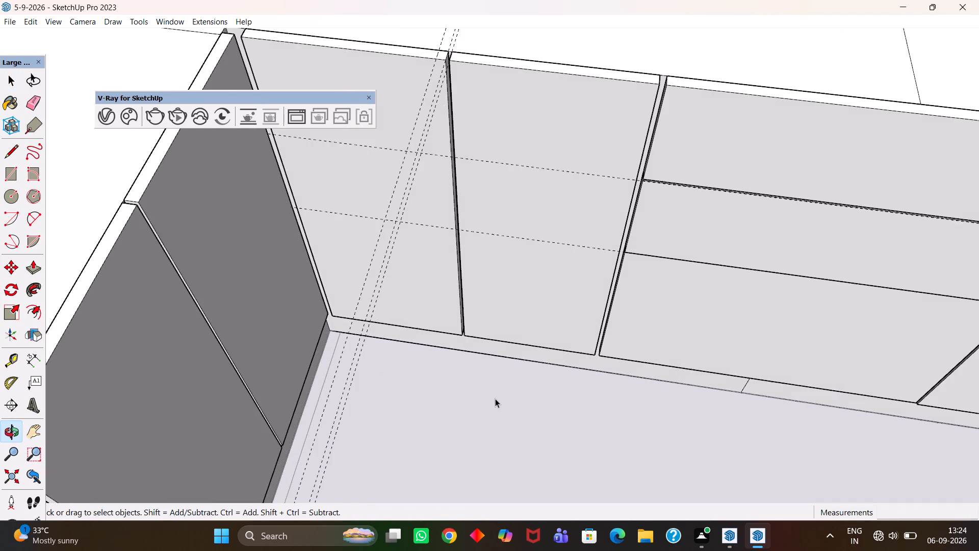
pyautogui.moveTo(434, 406); pyautogui.dragTo(487, 419, button='middle')
pyautogui.scroll(-4, 487, 419)
pyautogui.press('e')
pyautogui.moveTo(517, 422); pyautogui.dragTo(476, 431)
pyautogui.scroll(3, 484, 411)
pyautogui.moveTo(509, 415); pyautogui.dragTo(502, 409)
# Leave the open kitchen group and save the model.
pyautogui.scroll(-9, 502, 408)
pyautogui.scroll(1, 512, 421)
pyautogui.moveTo(512, 421); pyautogui.dragTo(464, 384, button='middle')
pyautogui.scroll(-19, 471, 391)
pyautogui.press('h')
pyautogui.scroll(2, 499, 418)
pyautogui.middleClick(502, 421)
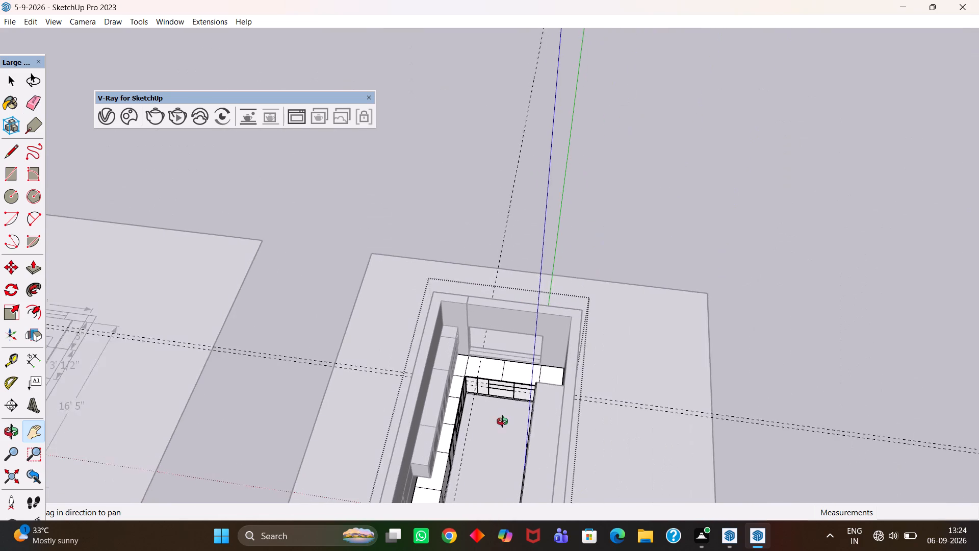
pyautogui.scroll(4, 502, 421)
pyautogui.press('space')
pyautogui.doubleClick(708, 170)
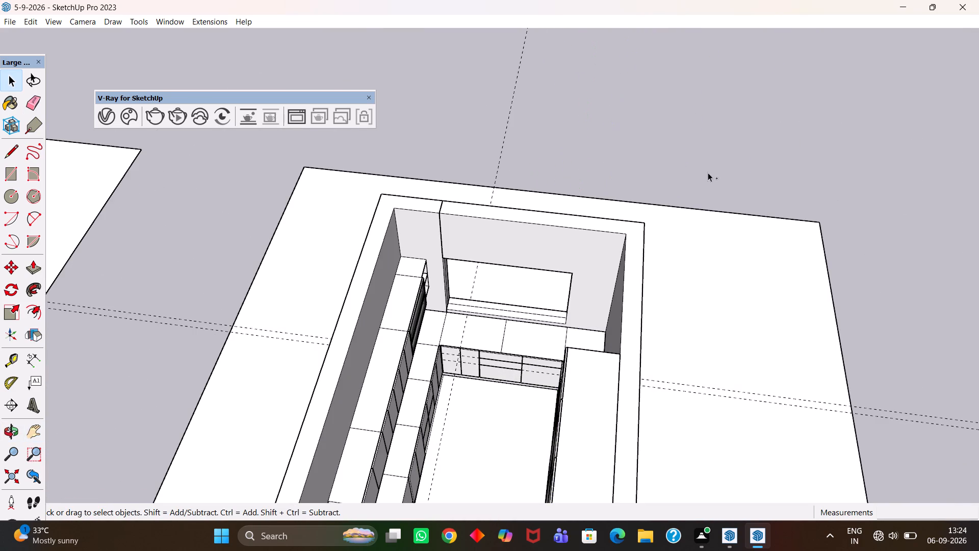
pyautogui.hotkey('ctrl', 's')
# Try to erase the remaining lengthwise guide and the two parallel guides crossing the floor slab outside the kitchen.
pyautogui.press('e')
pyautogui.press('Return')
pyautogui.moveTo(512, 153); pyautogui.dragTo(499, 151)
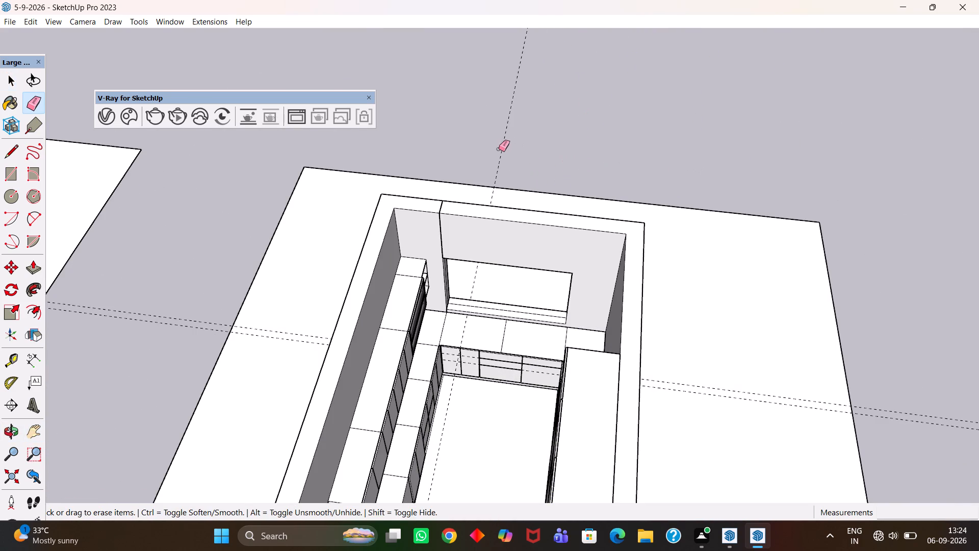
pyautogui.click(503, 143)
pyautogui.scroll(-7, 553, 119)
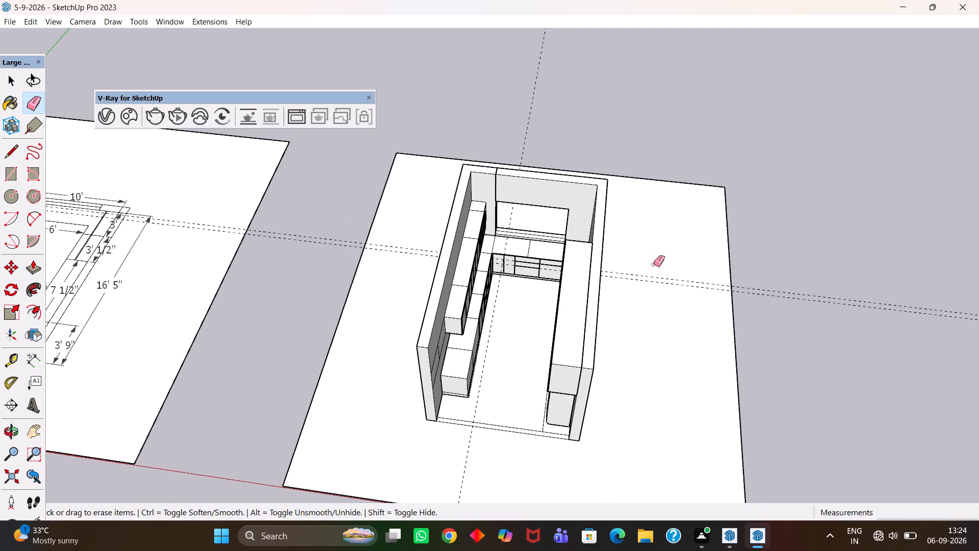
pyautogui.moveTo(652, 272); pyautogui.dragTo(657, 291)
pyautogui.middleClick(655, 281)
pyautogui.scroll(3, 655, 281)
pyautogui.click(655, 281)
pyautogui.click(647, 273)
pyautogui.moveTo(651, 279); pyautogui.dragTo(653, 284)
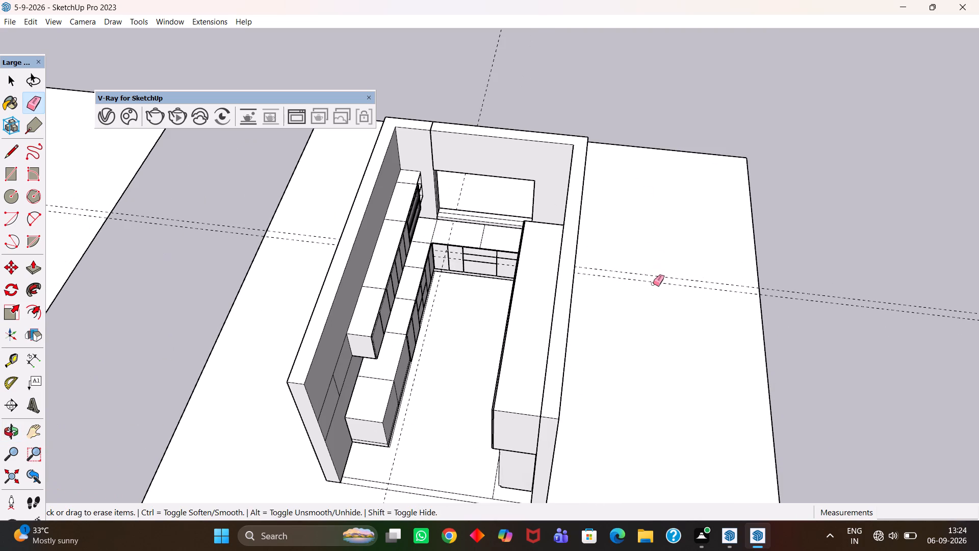
# Save the model with the kitchen interior and both cabinet runs in view.
pyautogui.scroll(4, 630, 287)
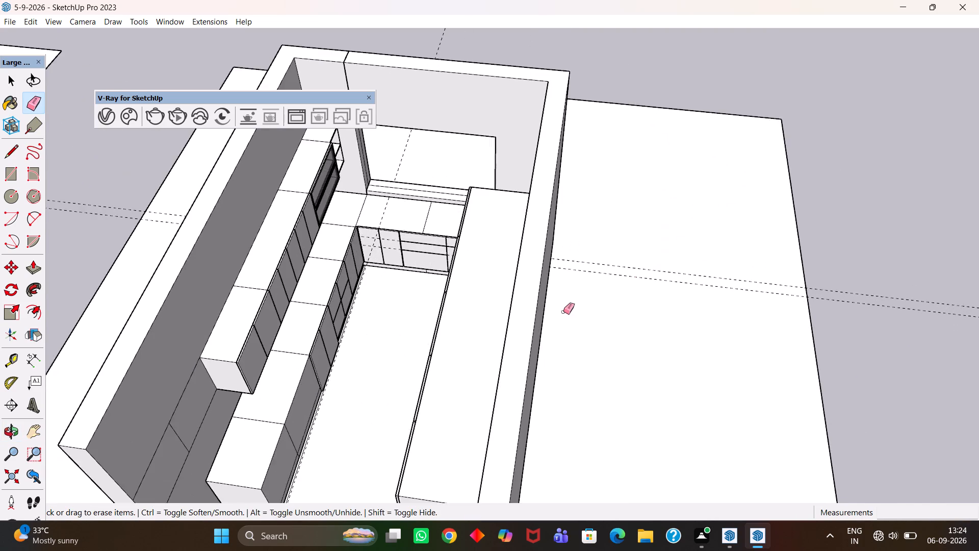
pyautogui.scroll(3, 563, 312)
pyautogui.moveTo(556, 313); pyautogui.dragTo(572, 314, button='middle')
pyautogui.hotkey('ctrl', 's')
pyautogui.scroll(-7, 575, 309)
pyautogui.press('h')
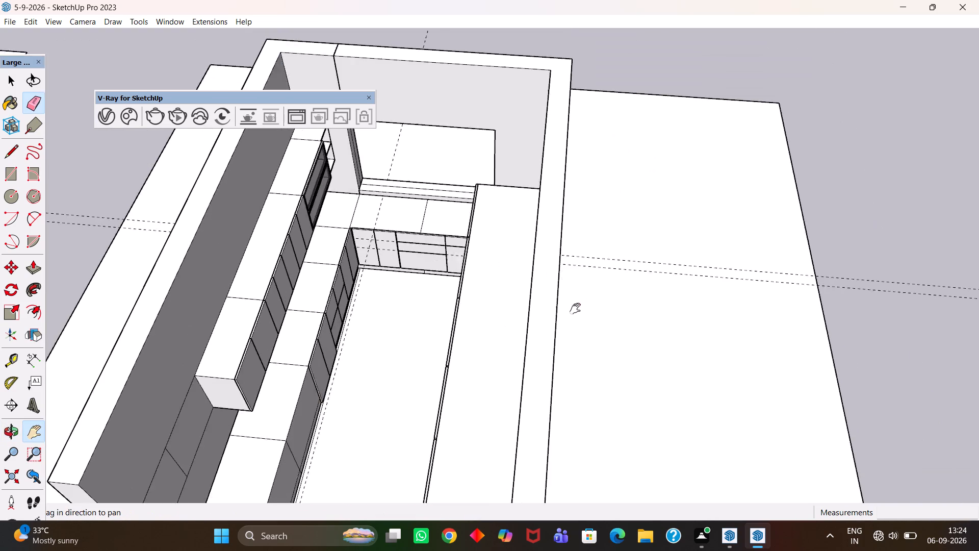
pyautogui.moveTo(449, 307); pyautogui.dragTo(649, 284)
pyautogui.moveTo(582, 338); pyautogui.dragTo(606, 330, button='middle')
pyautogui.scroll(4, 602, 336)
pyautogui.moveTo(654, 296); pyautogui.dragTo(580, 312)
pyautogui.scroll(-3, 567, 308)
pyautogui.hotkey('ctrl', 's')
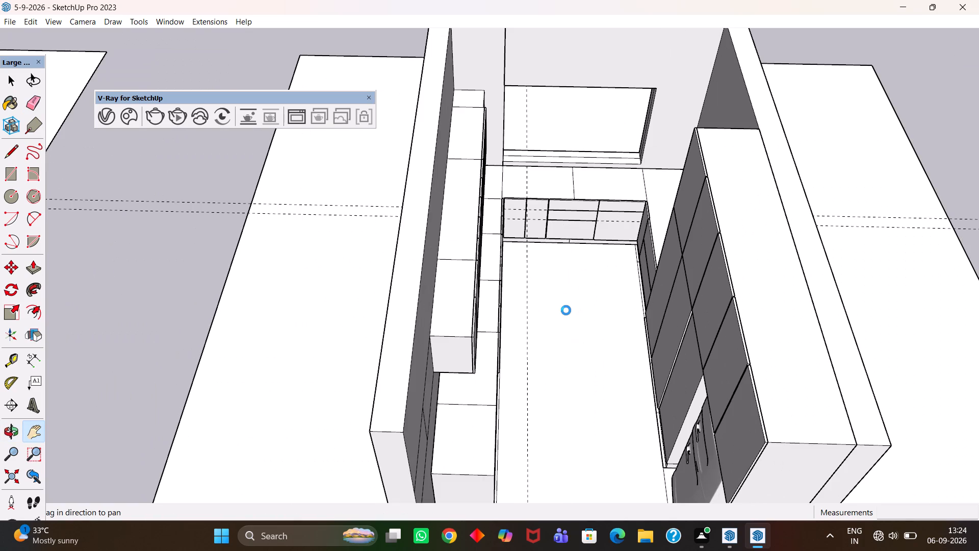
pyautogui.hotkey('ctrl', 's')
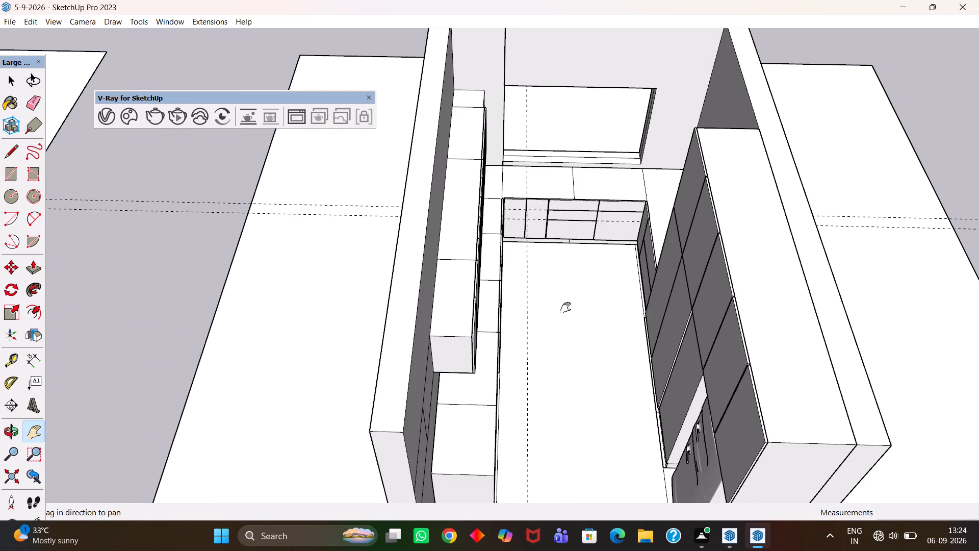
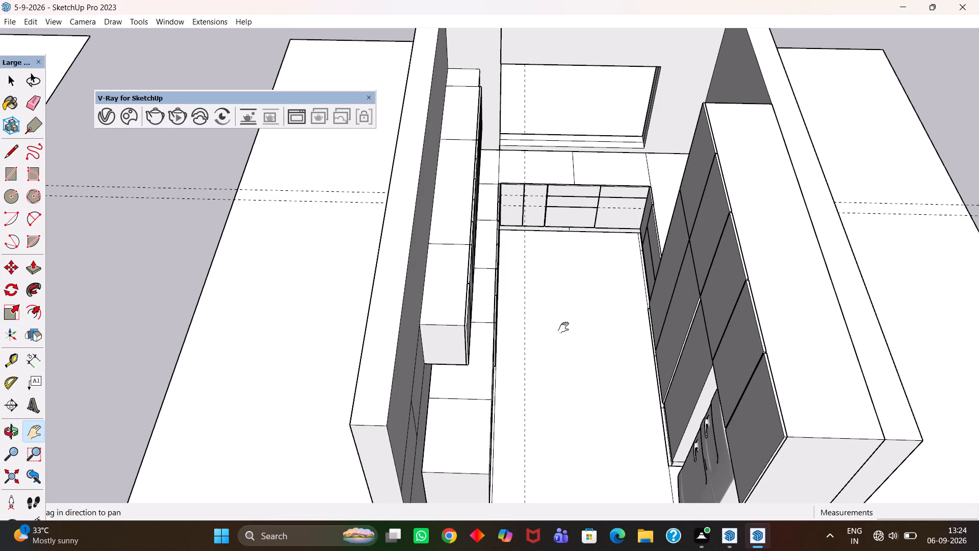
# Save the model with the kitchen floor and the lower cabinet runs in close view.
pyautogui.scroll(2, 563, 328)
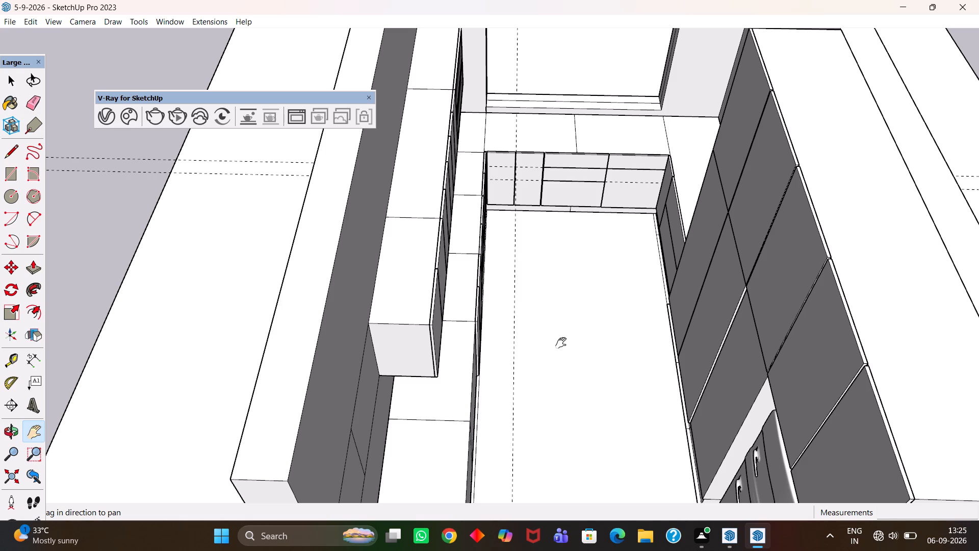
pyautogui.scroll(-7, 553, 329)
pyautogui.scroll(2, 550, 329)
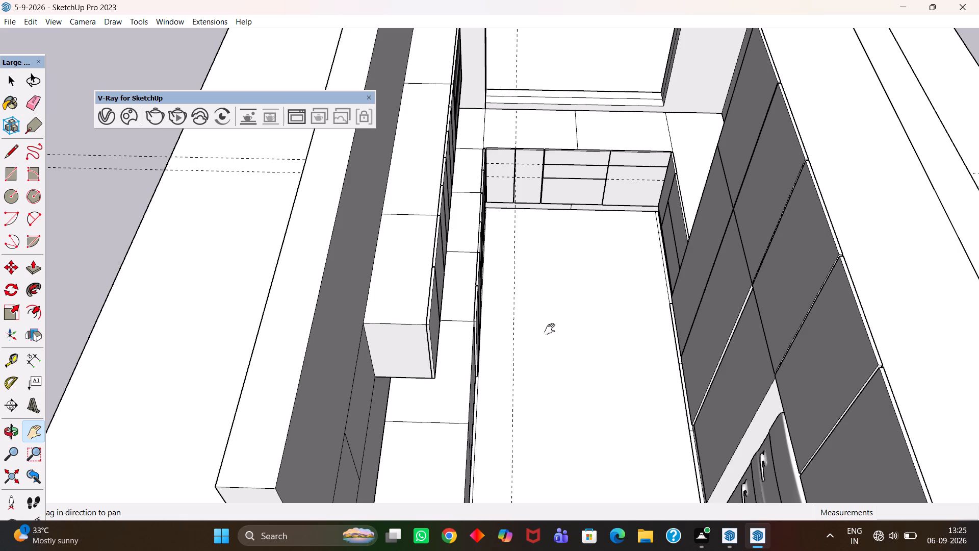
pyautogui.scroll(6, 550, 329)
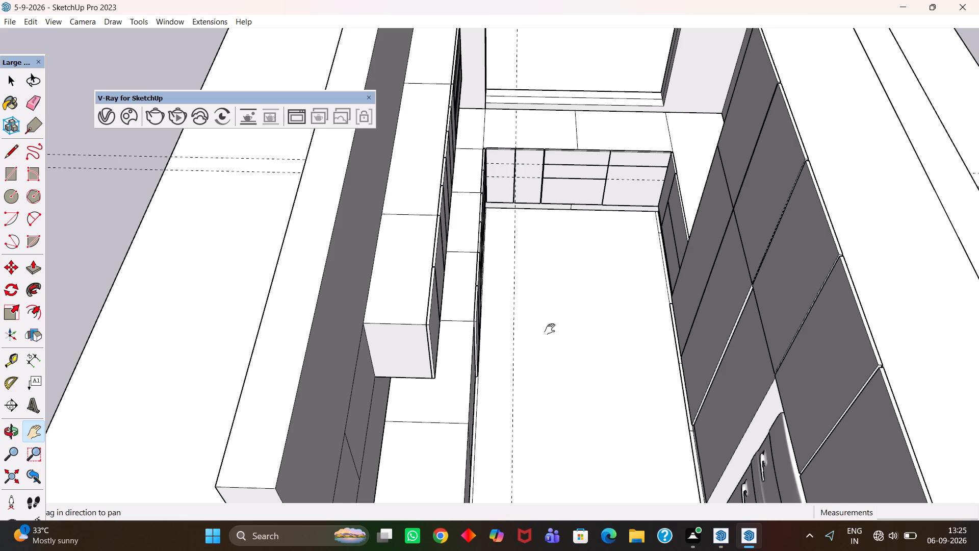
pyautogui.scroll(6, 550, 329)
pyautogui.hotkey('ctrl', 's')
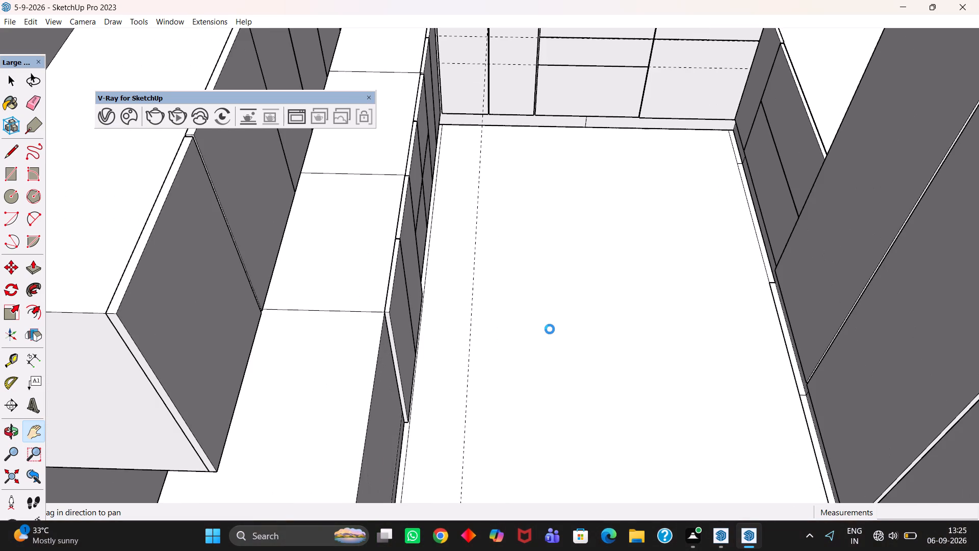
# Save the model again with the view angled across the kitchen floor towards the window-side base cabinets.
pyautogui.scroll(3, 550, 329)
pyautogui.scroll(-3, 549, 331)
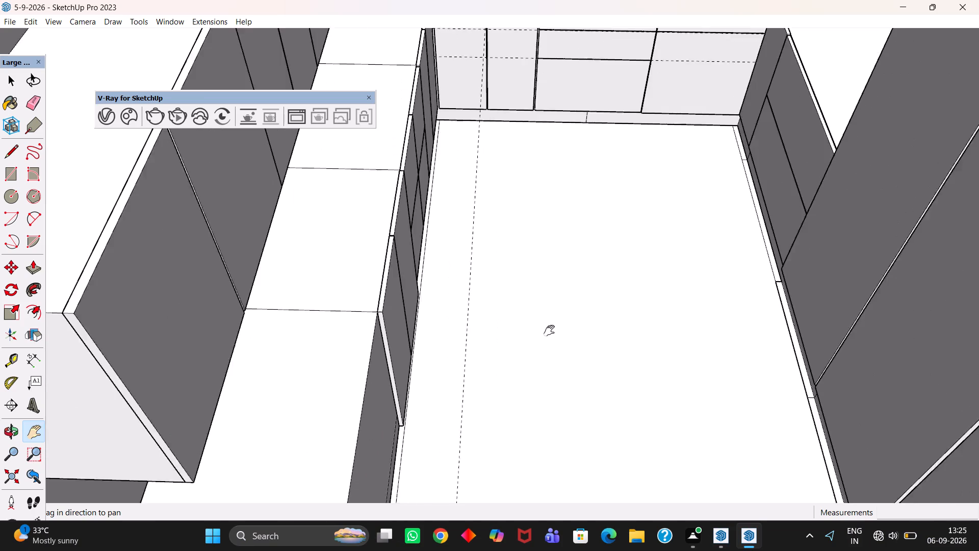
pyautogui.scroll(-4, 549, 331)
pyautogui.moveTo(572, 364); pyautogui.dragTo(535, 334, button='middle')
pyautogui.scroll(3, 517, 319)
pyautogui.scroll(-4, 535, 334)
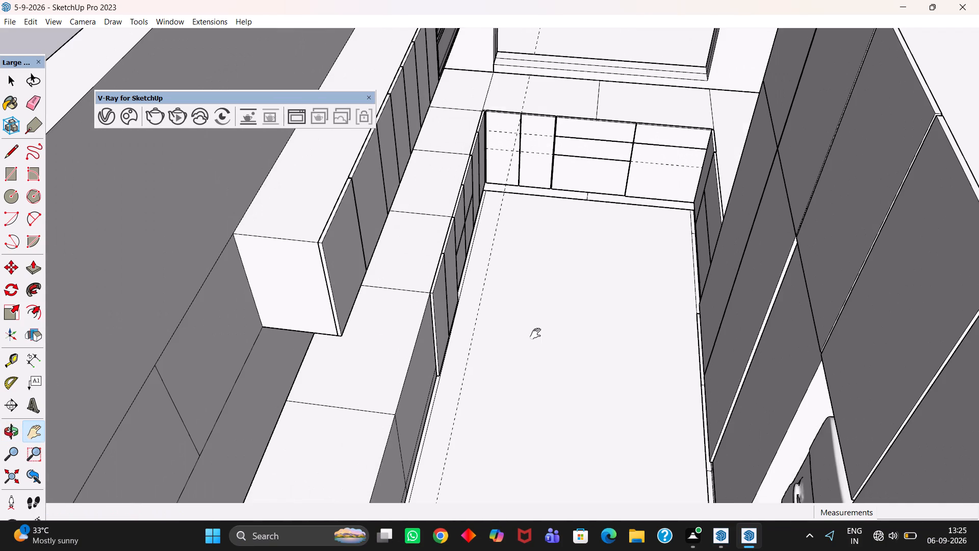
pyautogui.hotkey('ctrl', 's')
# Examine the base cabinet fronts below the window, checking the shutter gaps, drawer divisions and remaining guides up close.
pyautogui.scroll(-3, 537, 336)
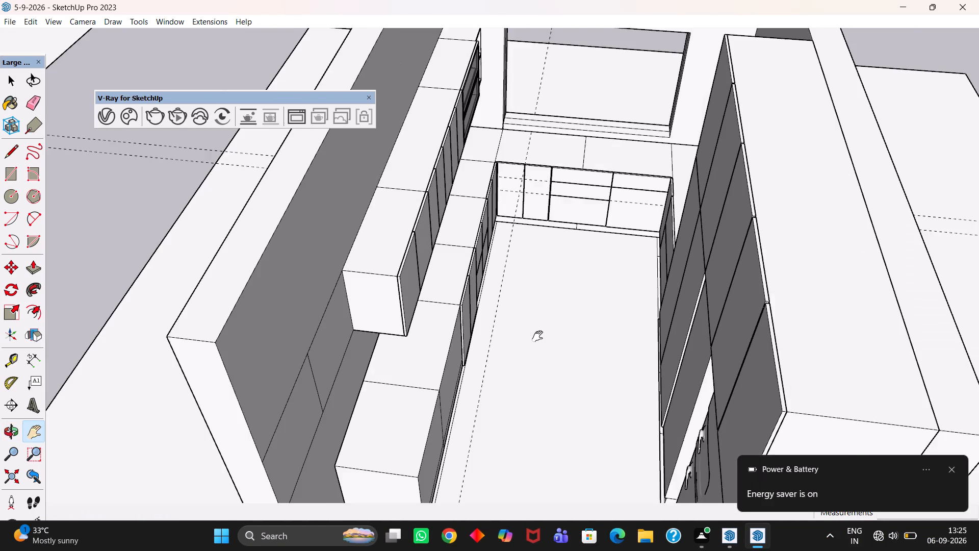
pyautogui.scroll(6, 537, 336)
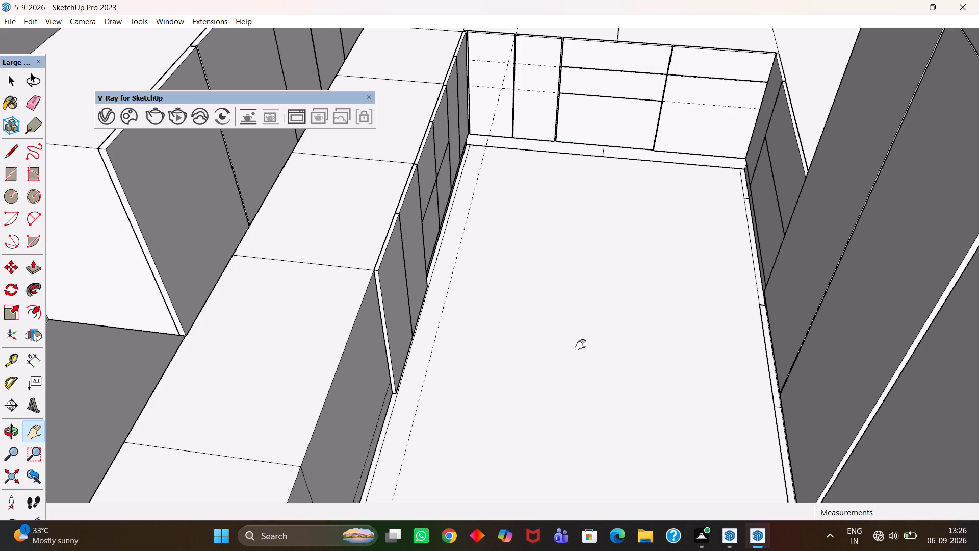
pyautogui.scroll(4, 596, 349)
pyautogui.scroll(-5, 596, 349)
pyautogui.moveTo(586, 319); pyautogui.dragTo(586, 323)
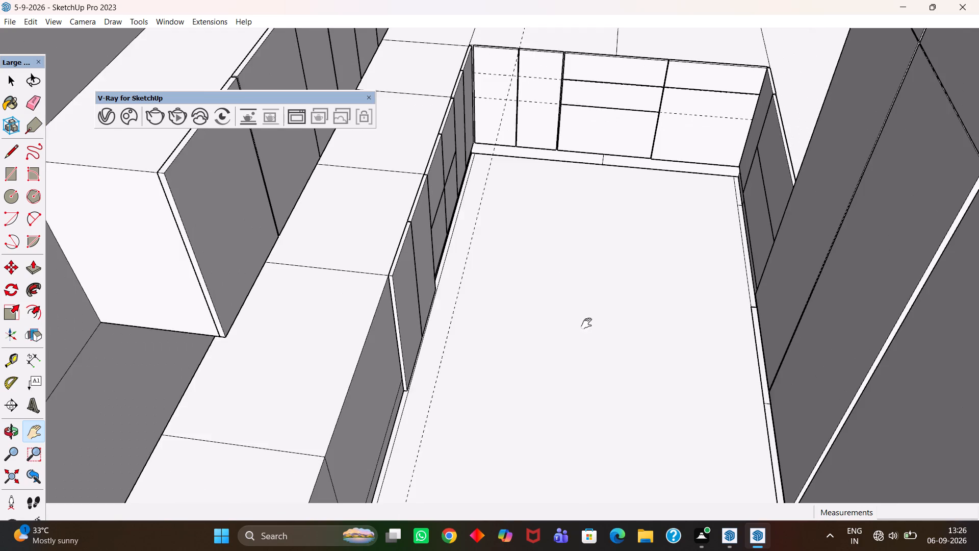
pyautogui.moveTo(586, 323); pyautogui.dragTo(582, 417)
pyautogui.scroll(4, 515, 377)
pyautogui.scroll(-5, 515, 377)
pyautogui.moveTo(517, 354); pyautogui.dragTo(521, 469)
pyautogui.scroll(10, 497, 349)
pyautogui.scroll(-5, 497, 349)
pyautogui.moveTo(580, 310); pyautogui.dragTo(423, 361)
pyautogui.moveTo(391, 361); pyautogui.dragTo(411, 374, button='middle')
pyautogui.scroll(4, 411, 377)
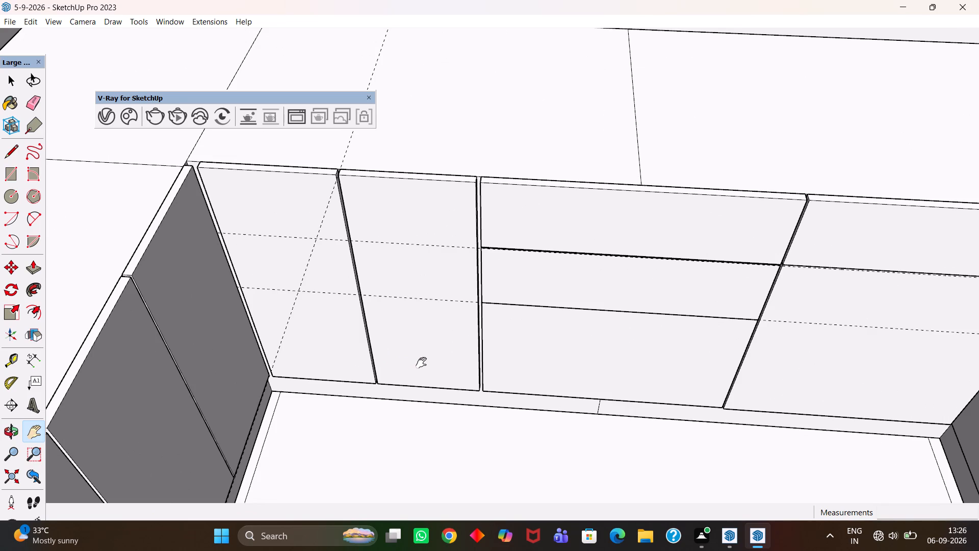
pyautogui.scroll(4, 424, 363)
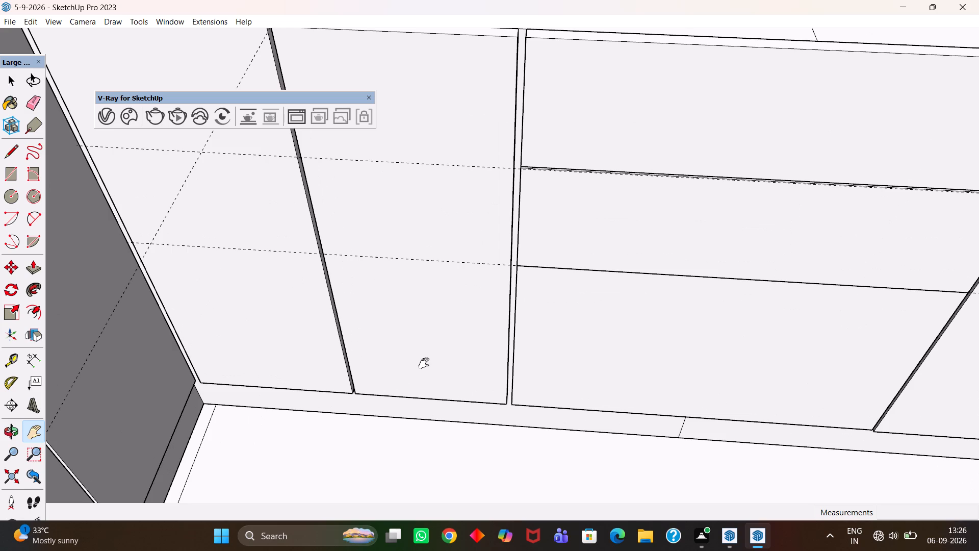
pyautogui.scroll(4, 442, 366)
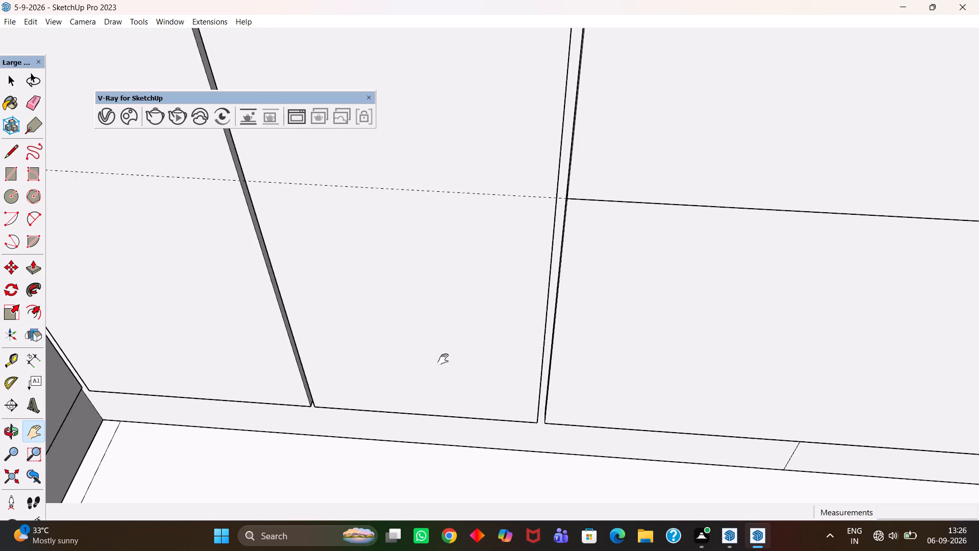
pyautogui.scroll(-10, 443, 359)
pyautogui.moveTo(430, 354); pyautogui.dragTo(435, 358, button='middle')
pyautogui.scroll(1, 435, 358)
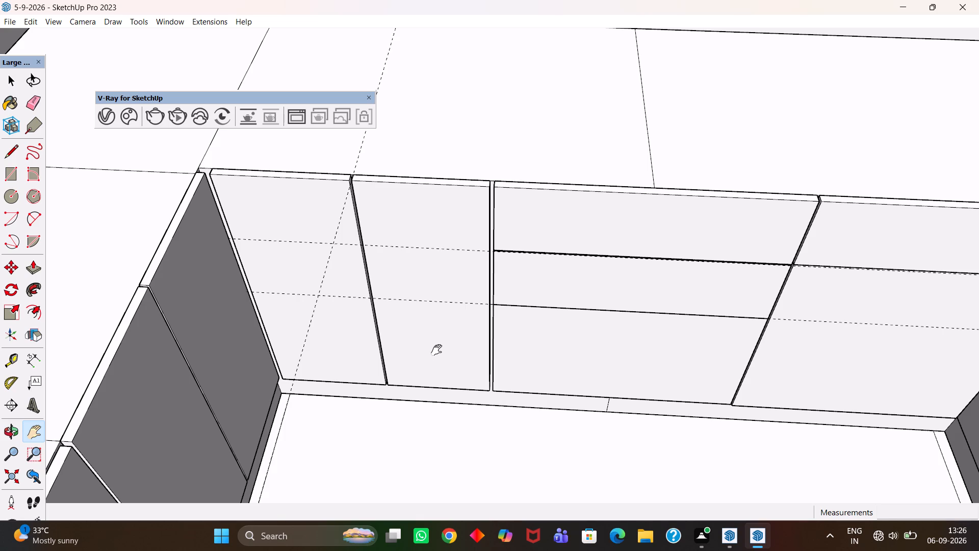
pyautogui.scroll(-8, 434, 347)
pyautogui.scroll(3, 468, 403)
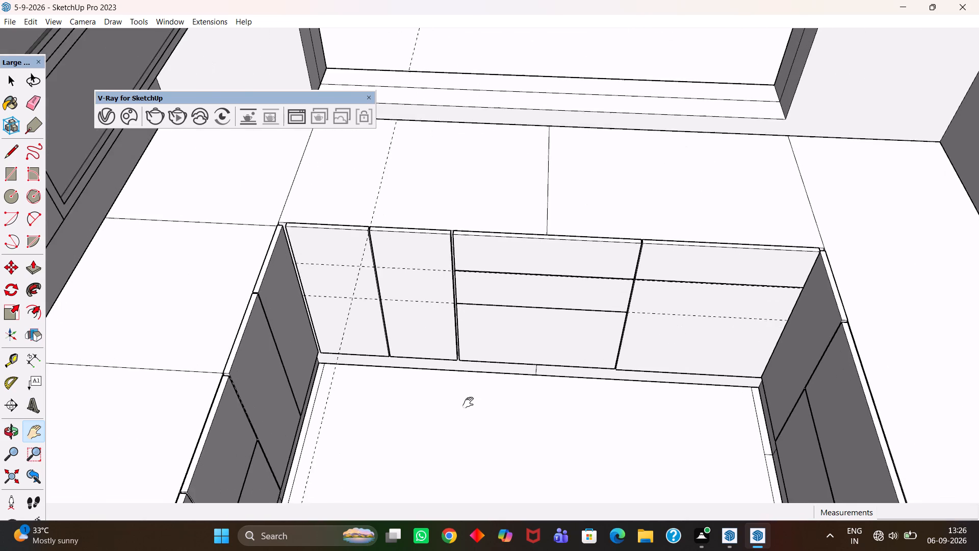
pyautogui.moveTo(506, 409); pyautogui.dragTo(464, 384)
pyautogui.scroll(-4, 462, 382)
pyautogui.moveTo(462, 382); pyautogui.dragTo(480, 406, button='middle')
pyautogui.scroll(3, 480, 406)
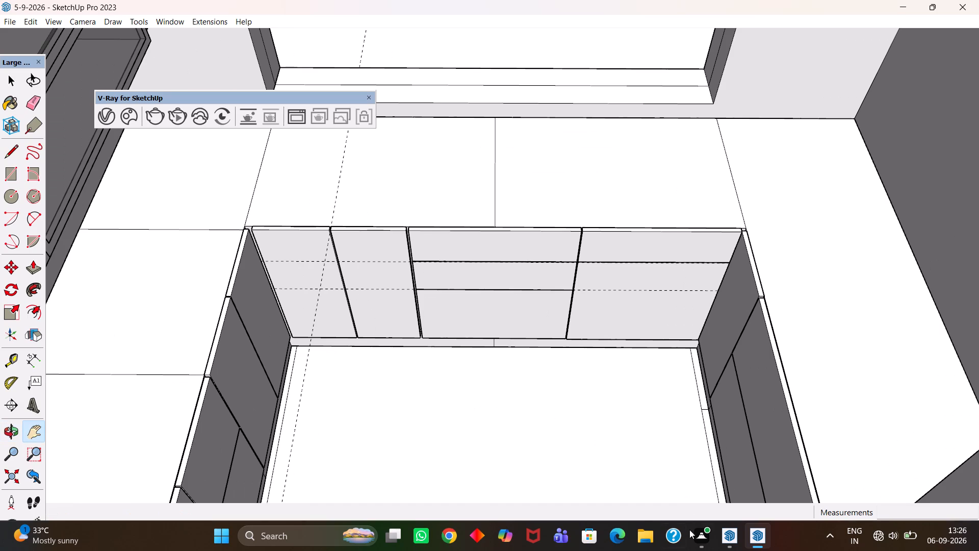
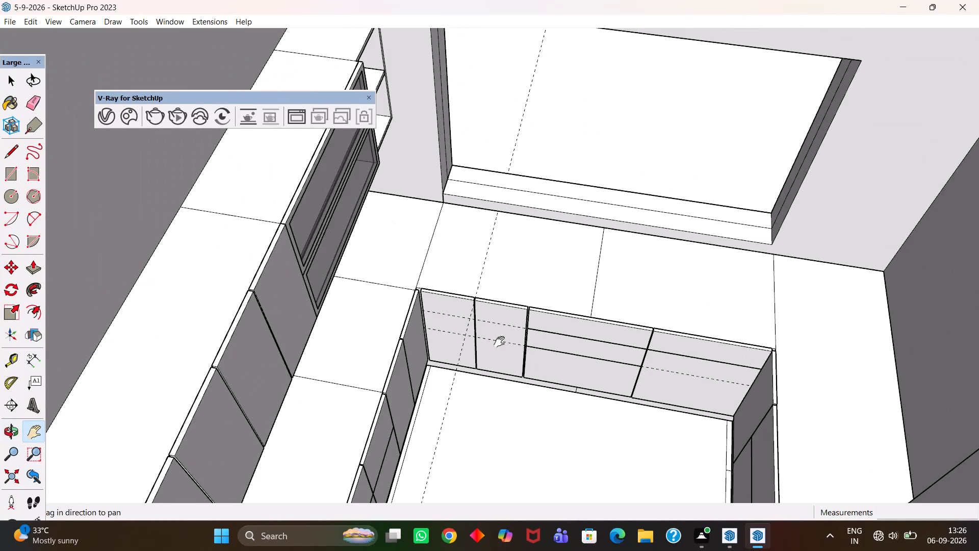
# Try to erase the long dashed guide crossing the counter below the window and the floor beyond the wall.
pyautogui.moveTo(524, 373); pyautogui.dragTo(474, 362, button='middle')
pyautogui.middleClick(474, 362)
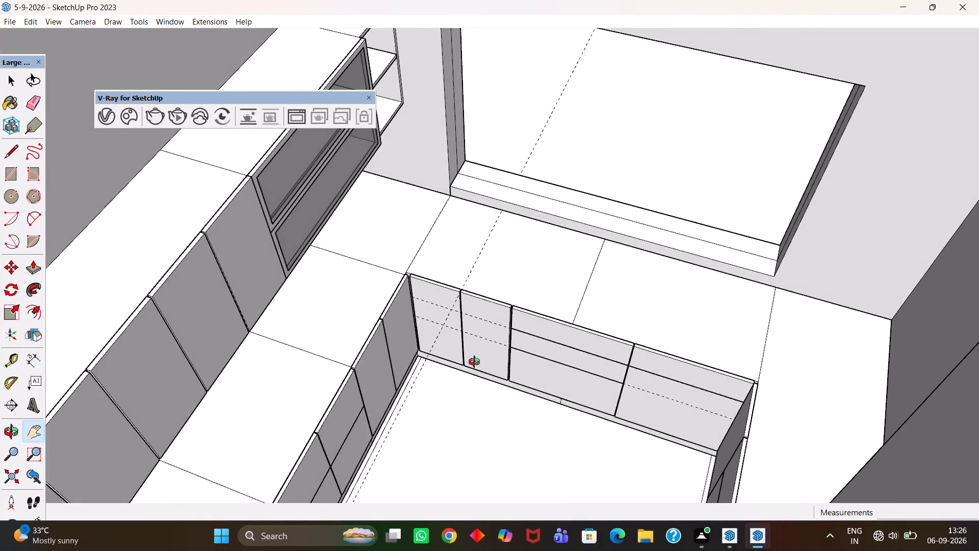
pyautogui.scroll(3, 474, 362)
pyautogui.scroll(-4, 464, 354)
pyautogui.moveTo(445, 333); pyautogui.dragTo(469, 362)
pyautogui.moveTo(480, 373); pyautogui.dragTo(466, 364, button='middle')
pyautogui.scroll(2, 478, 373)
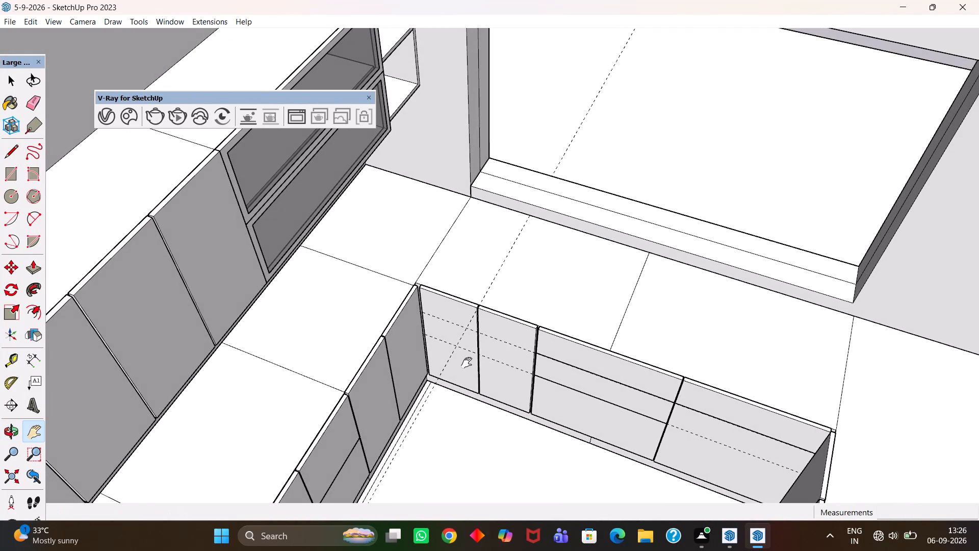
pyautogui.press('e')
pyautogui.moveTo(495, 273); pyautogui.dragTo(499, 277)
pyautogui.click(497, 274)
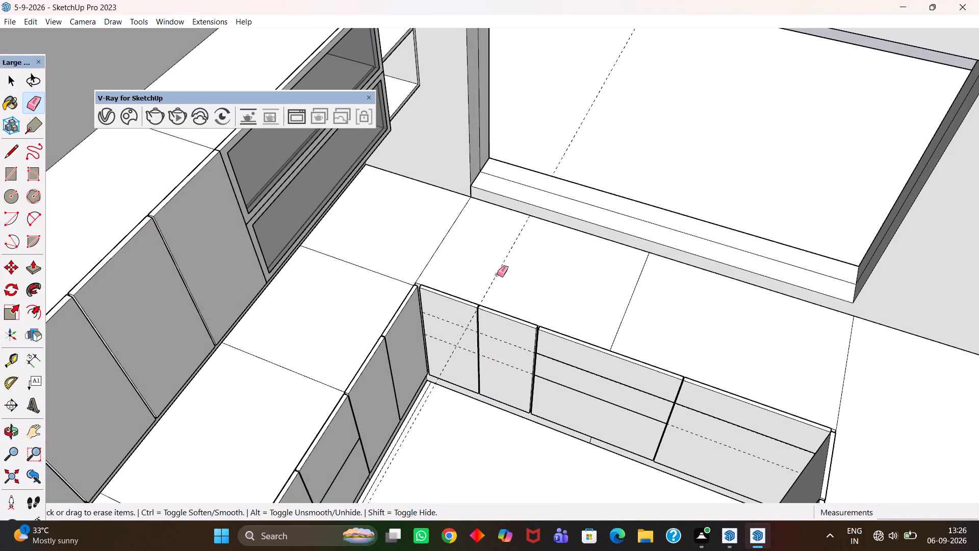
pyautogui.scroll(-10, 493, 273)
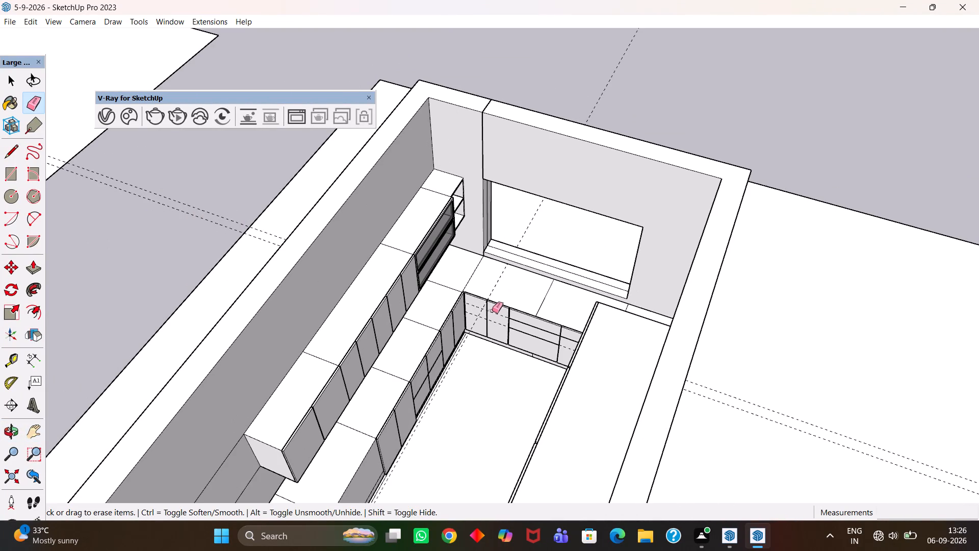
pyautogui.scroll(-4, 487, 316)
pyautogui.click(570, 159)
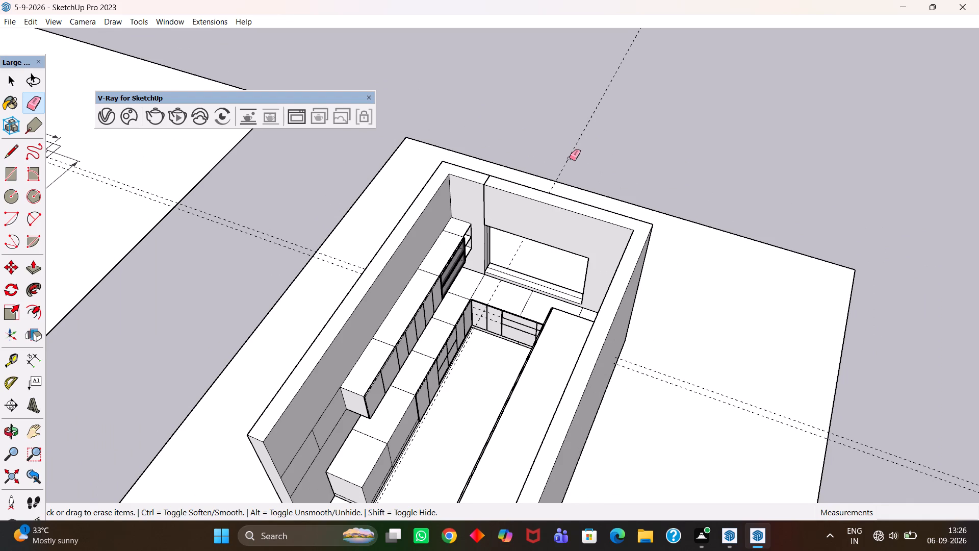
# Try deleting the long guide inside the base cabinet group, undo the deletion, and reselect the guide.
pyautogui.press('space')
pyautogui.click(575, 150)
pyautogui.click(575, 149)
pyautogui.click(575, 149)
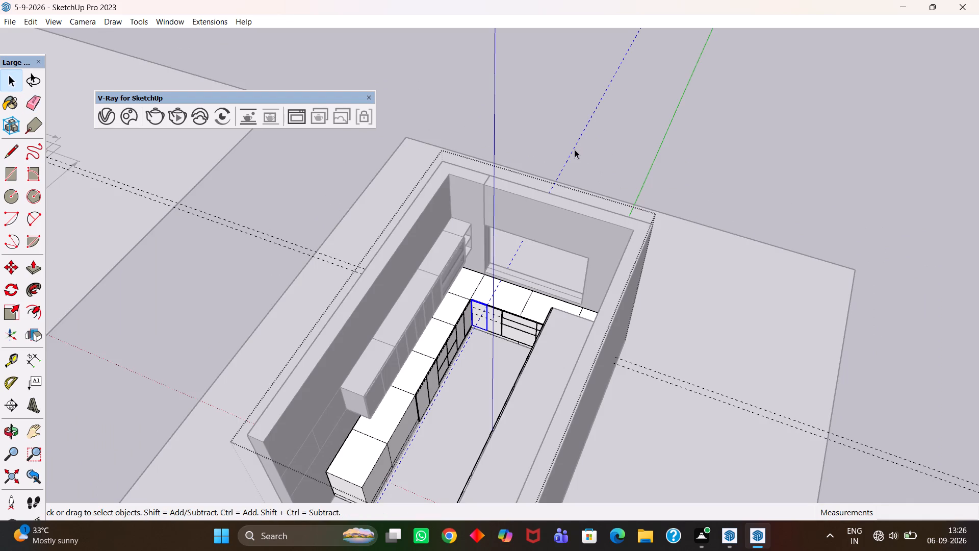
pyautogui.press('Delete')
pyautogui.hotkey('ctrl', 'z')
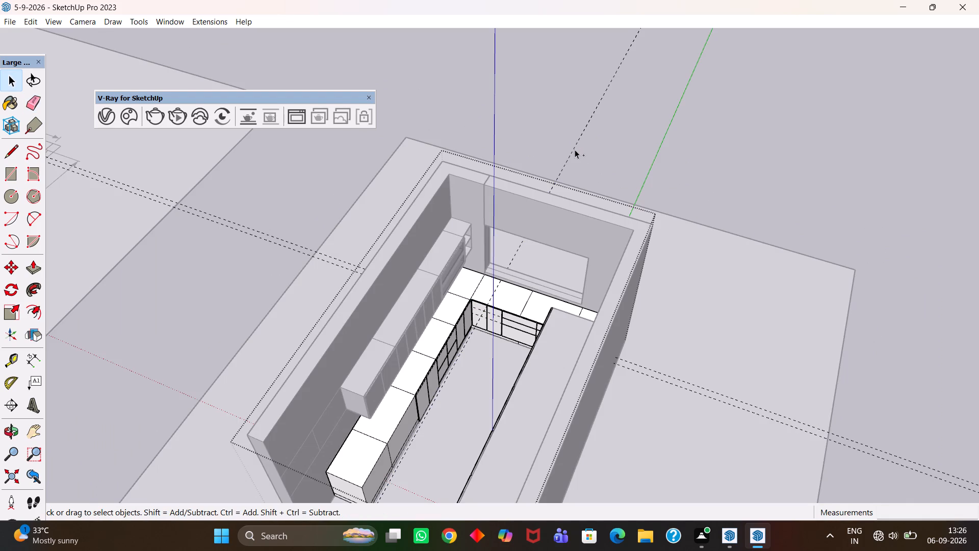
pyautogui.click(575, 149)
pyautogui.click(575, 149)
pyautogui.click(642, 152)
# Delete all remaining guides in the model at once.
pyautogui.scroll(-4, 642, 152)
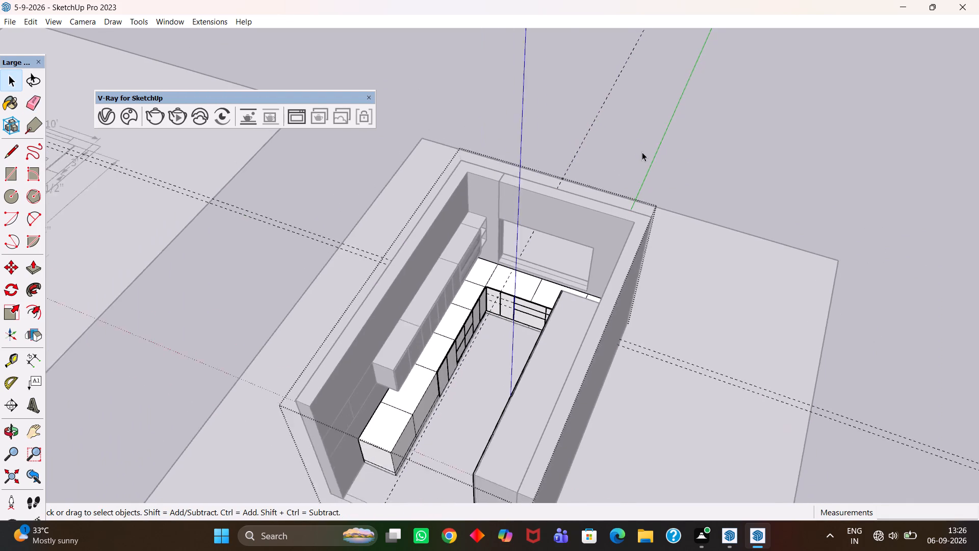
pyautogui.moveTo(568, 167); pyautogui.dragTo(640, 178, button='middle')
pyautogui.scroll(1, 636, 176)
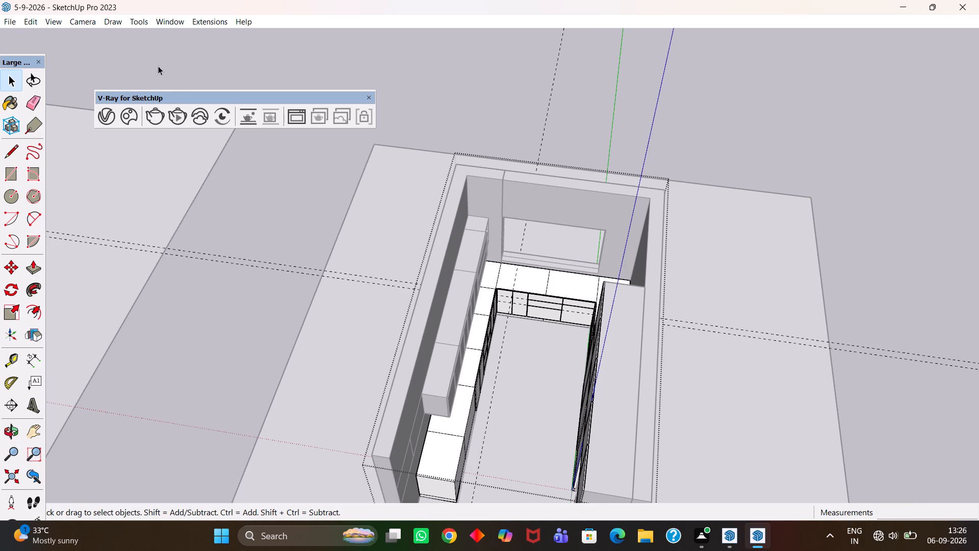
pyautogui.click(8, 22)
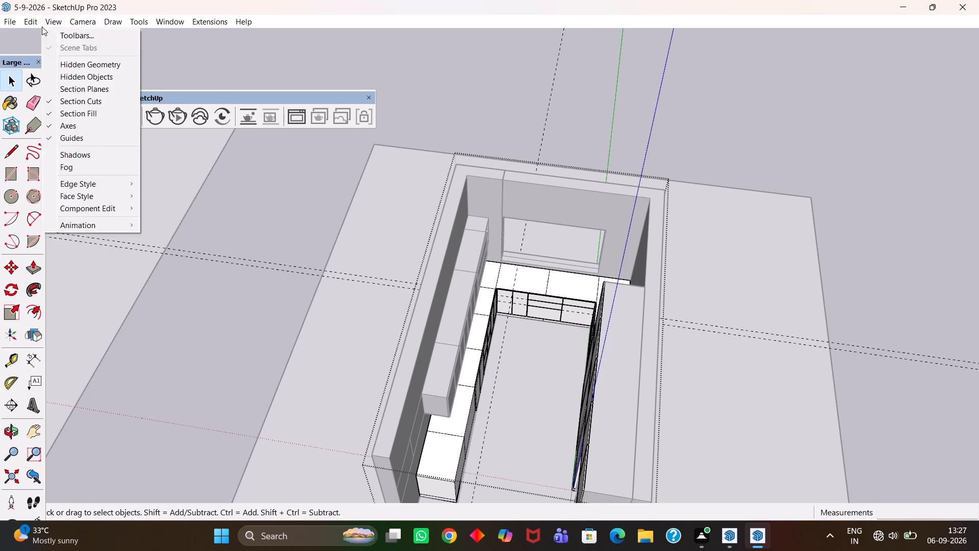
pyautogui.click(34, 23)
pyautogui.click(31, 22)
pyautogui.click(71, 126)
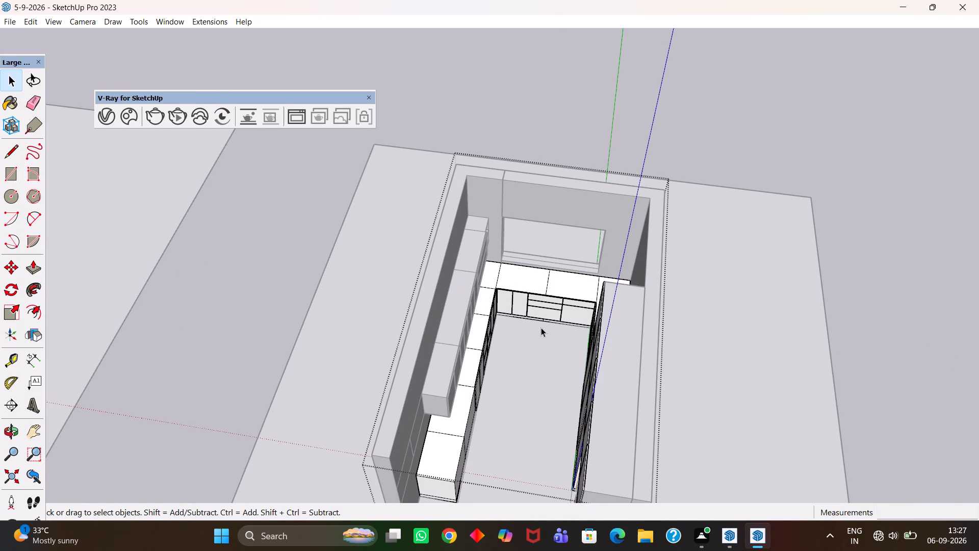
# Save the model with the whole kitchen in view.
pyautogui.scroll(-4, 574, 343)
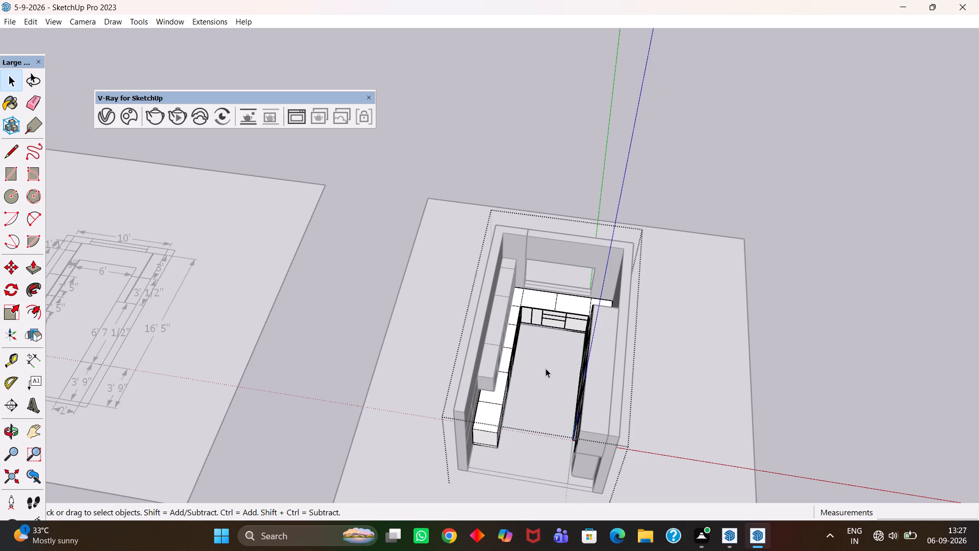
pyautogui.scroll(-4, 546, 380)
pyautogui.scroll(8, 545, 386)
pyautogui.middleClick(523, 390)
pyautogui.hotkey('ctrl', 's')
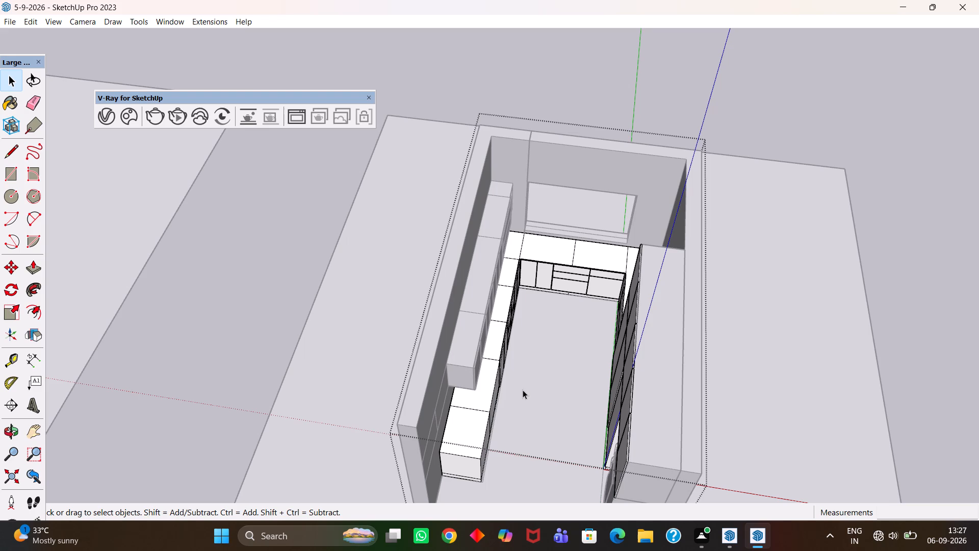
pyautogui.hotkey('ctrl', 's')
# Finish editing the base cabinet group and return to the top level of the model.
pyautogui.moveTo(524, 392); pyautogui.dragTo(542, 397, button='middle')
pyautogui.scroll(3, 533, 397)
pyautogui.press('h')
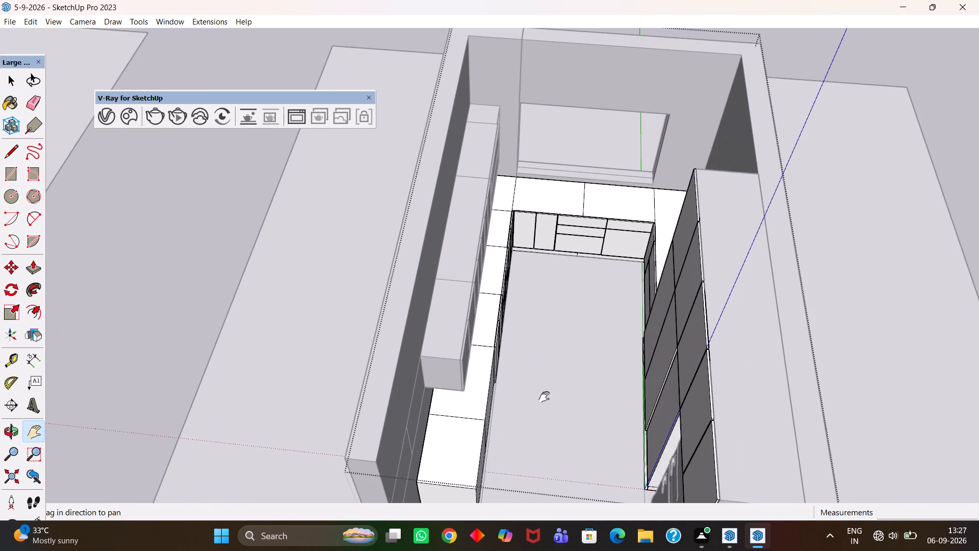
pyautogui.scroll(-3, 544, 397)
pyautogui.moveTo(582, 358); pyautogui.dragTo(522, 370)
pyautogui.scroll(-3, 508, 372)
pyautogui.scroll(1, 514, 398)
pyautogui.moveTo(514, 398); pyautogui.dragTo(524, 375, button='middle')
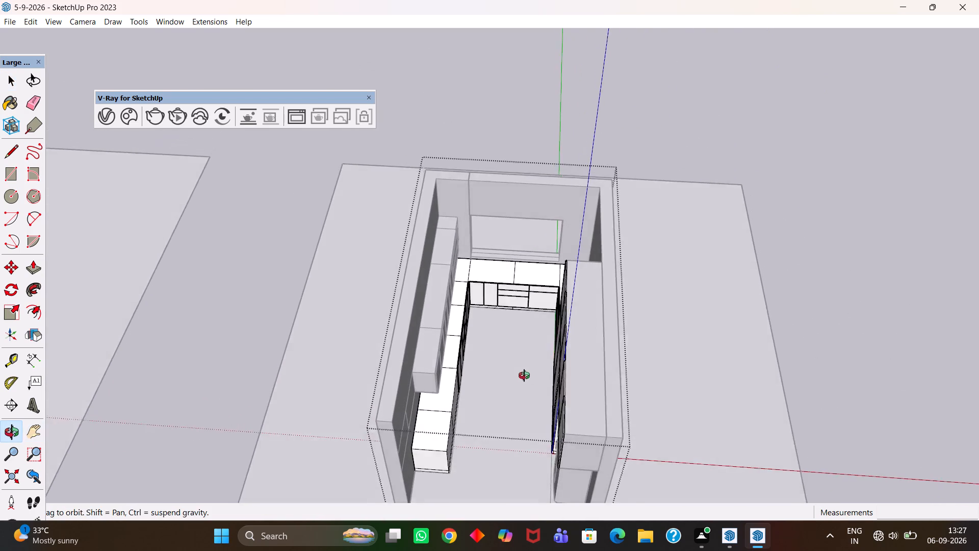
pyautogui.moveTo(524, 375); pyautogui.dragTo(518, 368, button='middle')
pyautogui.scroll(2, 518, 368)
pyautogui.press('space')
pyautogui.click(858, 274)
# Examine the window-side base cabinets and the cabinet runs on both sides of the kitchen floor.
pyautogui.scroll(6, 523, 339)
pyautogui.moveTo(540, 315); pyautogui.dragTo(550, 263, button='middle')
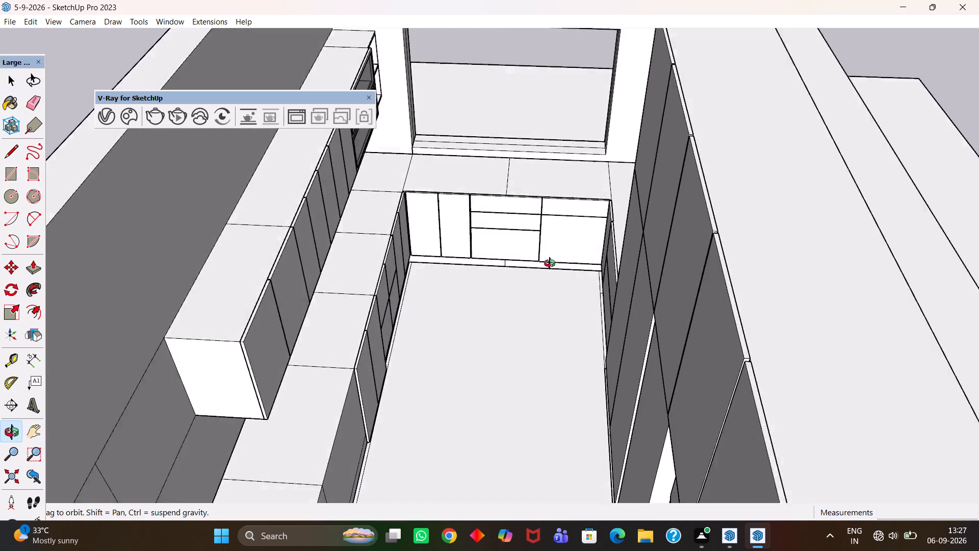
pyautogui.moveTo(550, 263); pyautogui.dragTo(558, 227, button='middle')
pyautogui.scroll(1, 559, 228)
pyautogui.press('h')
pyautogui.scroll(-3, 558, 227)
pyautogui.moveTo(530, 198); pyautogui.dragTo(529, 273)
pyautogui.moveTo(508, 300); pyautogui.dragTo(485, 319, button='middle')
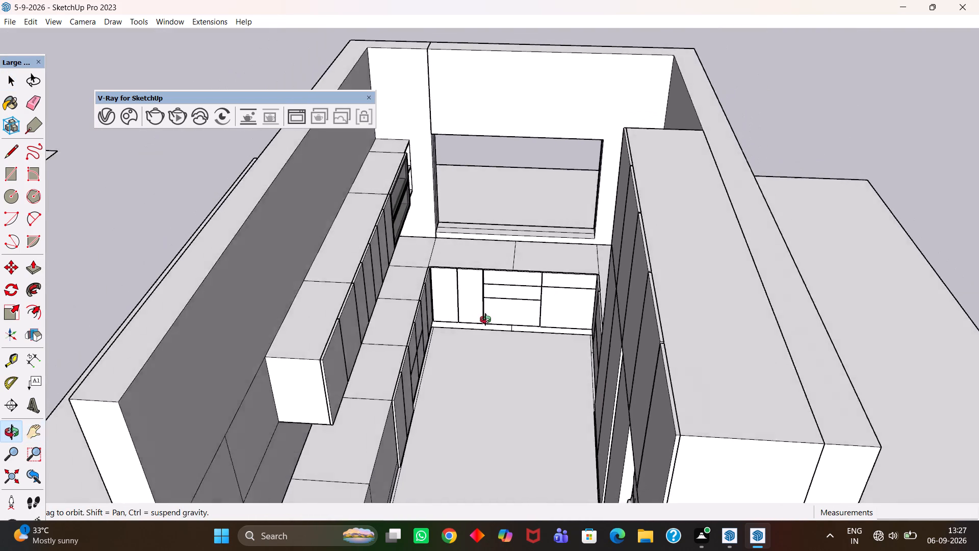
pyautogui.moveTo(485, 319); pyautogui.dragTo(466, 326, button='middle')
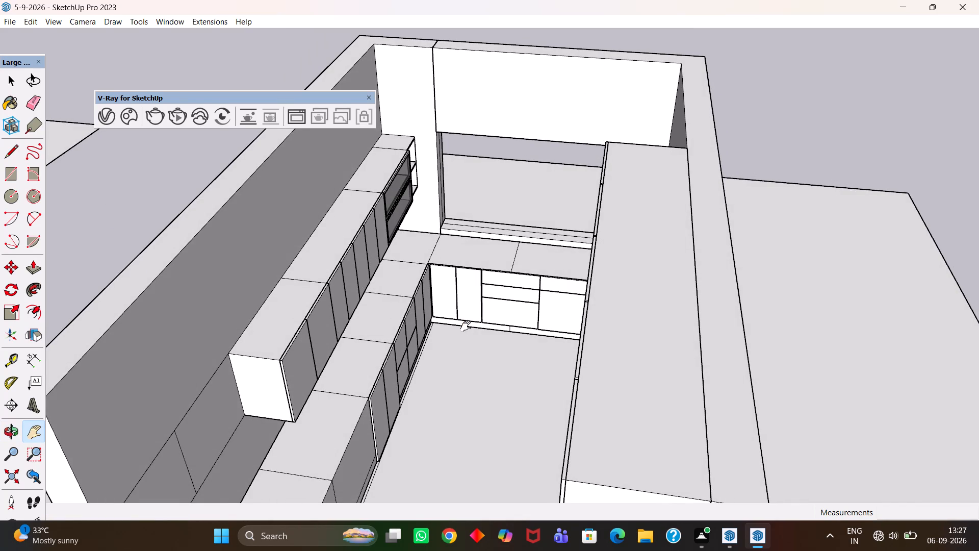
pyautogui.scroll(3, 466, 326)
pyautogui.scroll(-4, 466, 326)
pyautogui.moveTo(532, 287); pyautogui.dragTo(467, 385, button='middle')
pyautogui.scroll(3, 453, 371)
pyautogui.moveTo(420, 342); pyautogui.dragTo(530, 303)
# Examine the long wall's upper and base cabinets, checking the shutter fronts, drawer divisions and countertop joints.
pyautogui.moveTo(543, 365); pyautogui.dragTo(238, 381, button='middle')
pyautogui.scroll(3, 334, 304)
pyautogui.moveTo(304, 279); pyautogui.dragTo(525, 357)
pyautogui.scroll(2, 517, 363)
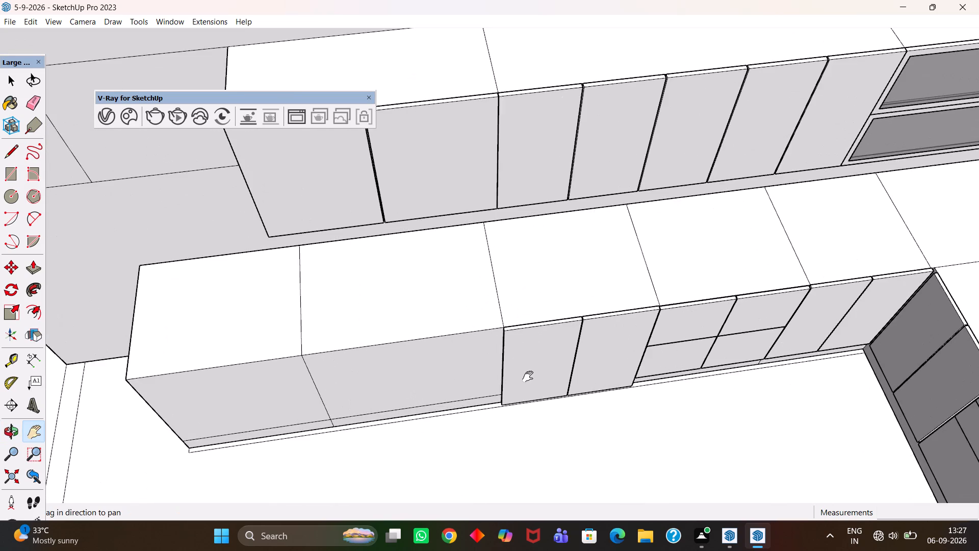
pyautogui.moveTo(485, 374); pyautogui.dragTo(418, 390, button='middle')
pyautogui.scroll(1, 476, 369)
pyautogui.scroll(-9, 401, 386)
pyautogui.moveTo(410, 388); pyautogui.dragTo(452, 363, button='middle')
pyautogui.scroll(1, 433, 390)
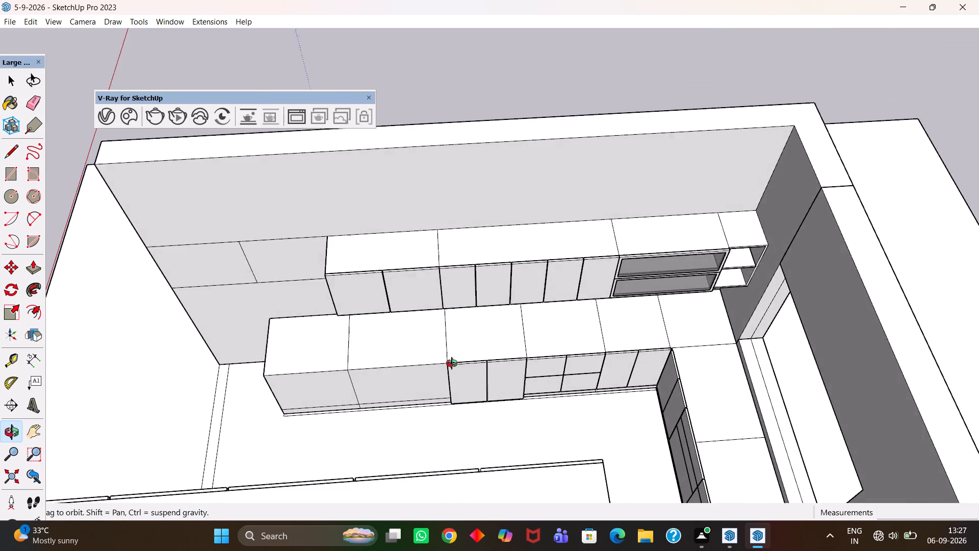
pyautogui.moveTo(452, 363); pyautogui.dragTo(462, 369, button='middle')
pyautogui.scroll(4, 462, 369)
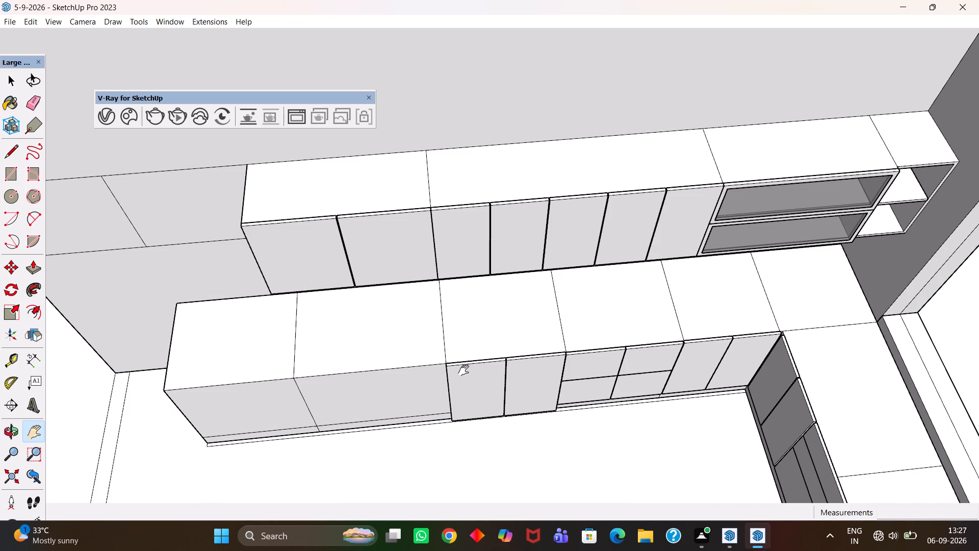
pyautogui.scroll(2, 462, 372)
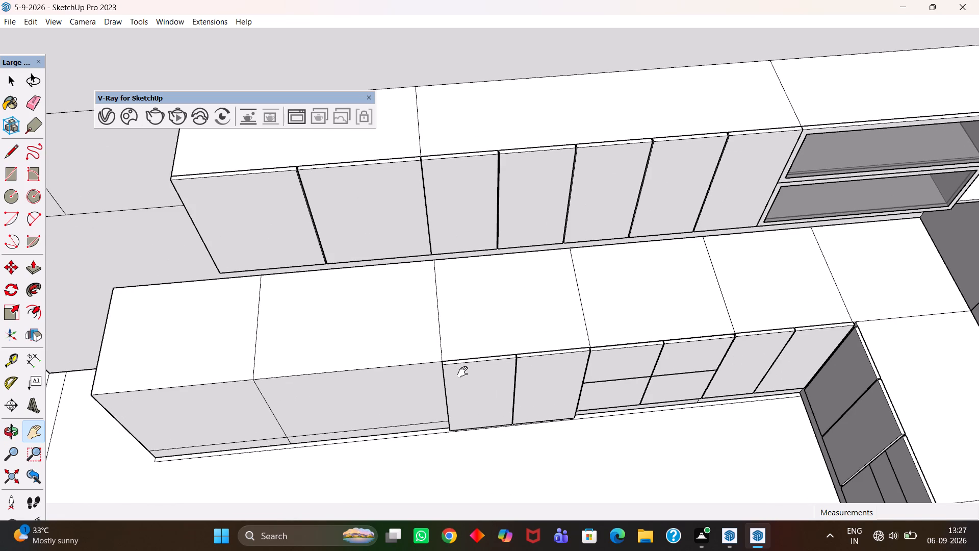
pyautogui.scroll(-1, 462, 372)
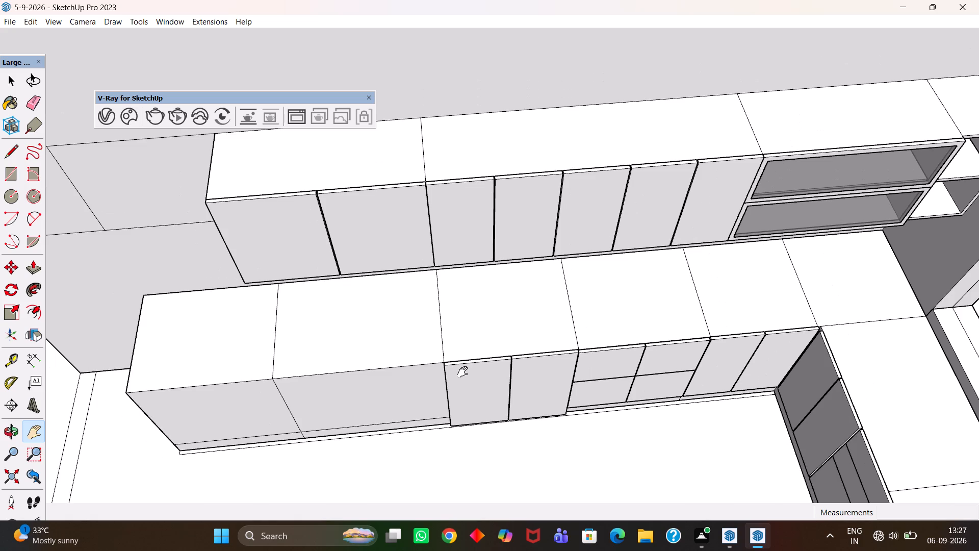
pyautogui.scroll(-2, 462, 372)
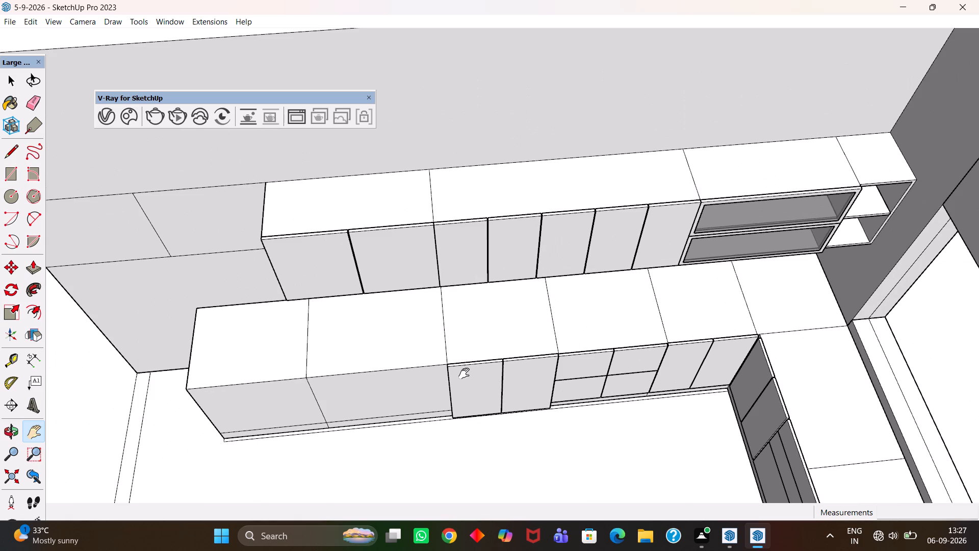
pyautogui.scroll(-2, 467, 372)
pyautogui.moveTo(514, 354); pyautogui.dragTo(486, 372, button='middle')
pyautogui.scroll(-2, 486, 372)
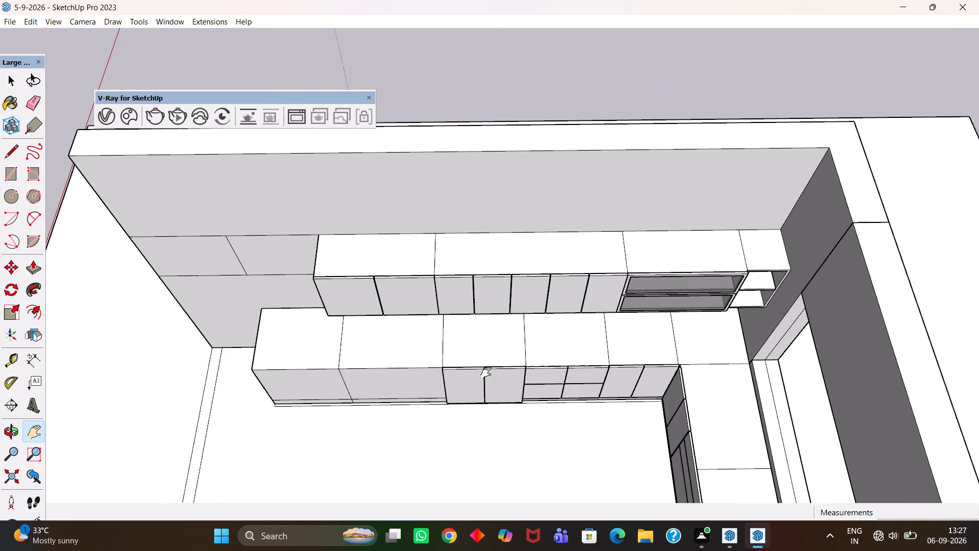
pyautogui.scroll(3, 466, 367)
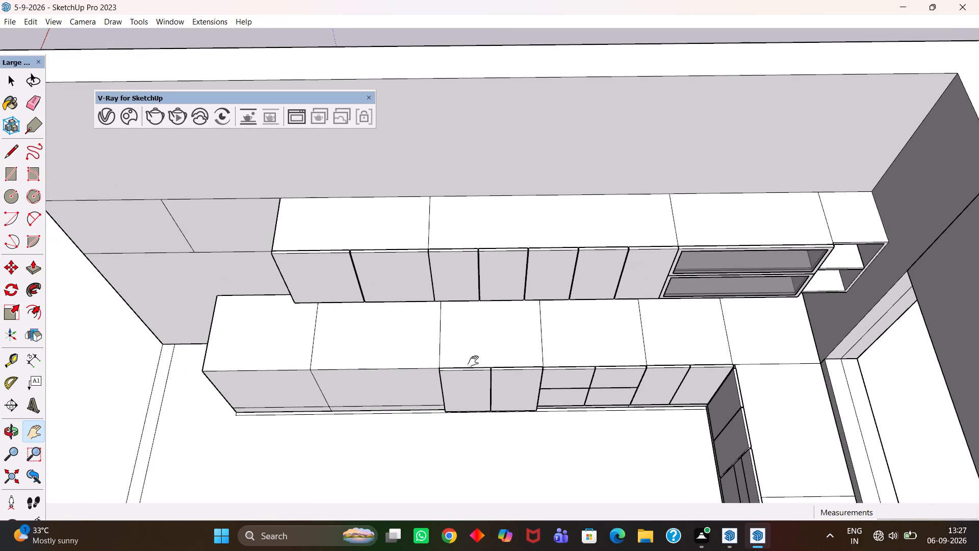
pyautogui.scroll(-2, 474, 361)
pyautogui.middleClick(499, 362)
pyautogui.scroll(4, 499, 362)
pyautogui.moveTo(516, 375); pyautogui.dragTo(500, 377, button='middle')
pyautogui.scroll(-1, 500, 377)
pyautogui.moveTo(532, 365); pyautogui.dragTo(492, 368)
pyautogui.scroll(-2, 489, 368)
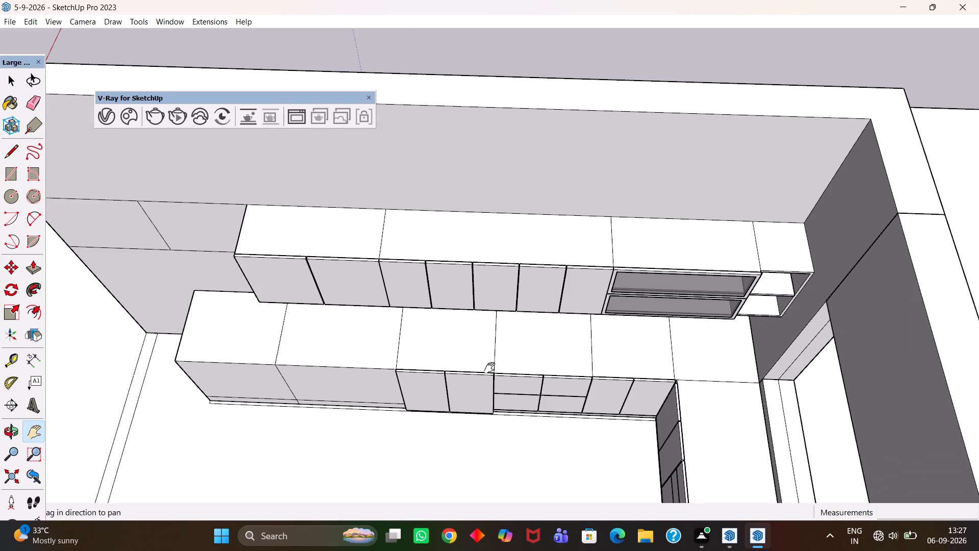
pyautogui.scroll(1, 489, 368)
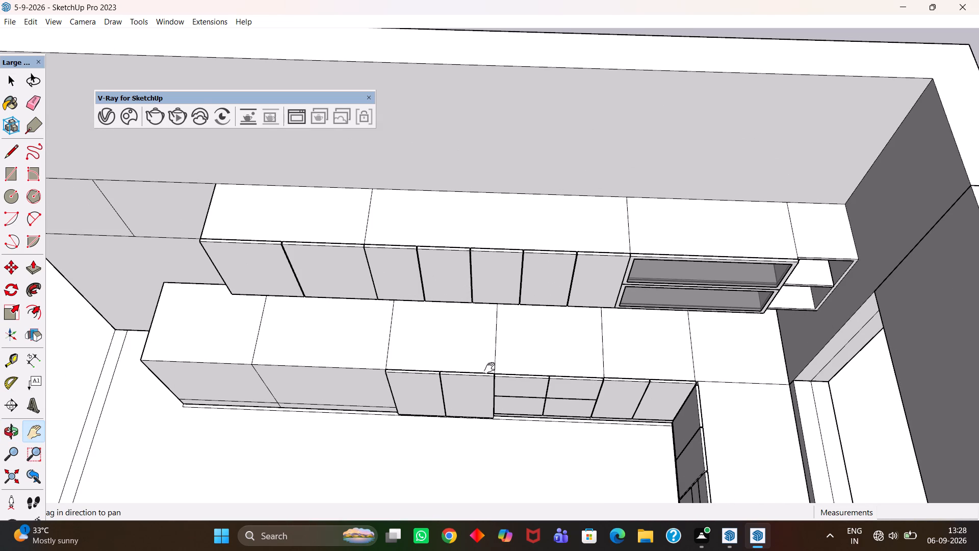
pyautogui.scroll(1, 489, 368)
pyautogui.scroll(-3, 489, 368)
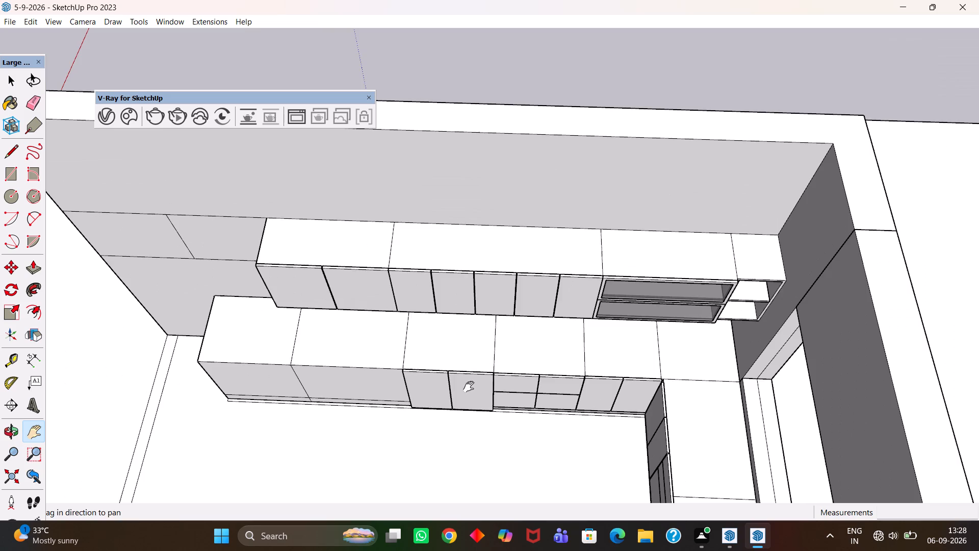
pyautogui.moveTo(469, 389); pyautogui.dragTo(563, 361, button='middle')
pyautogui.scroll(1, 563, 362)
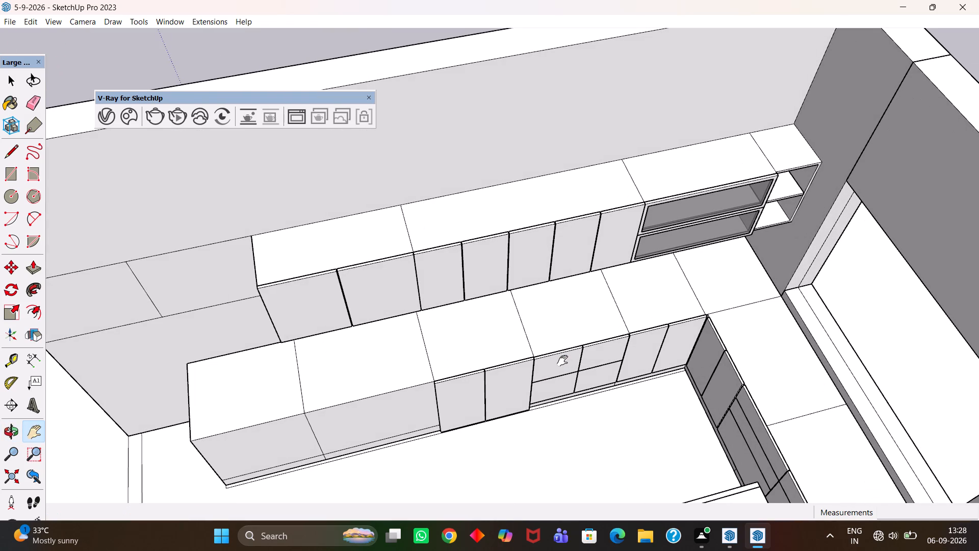
pyautogui.scroll(1, 562, 361)
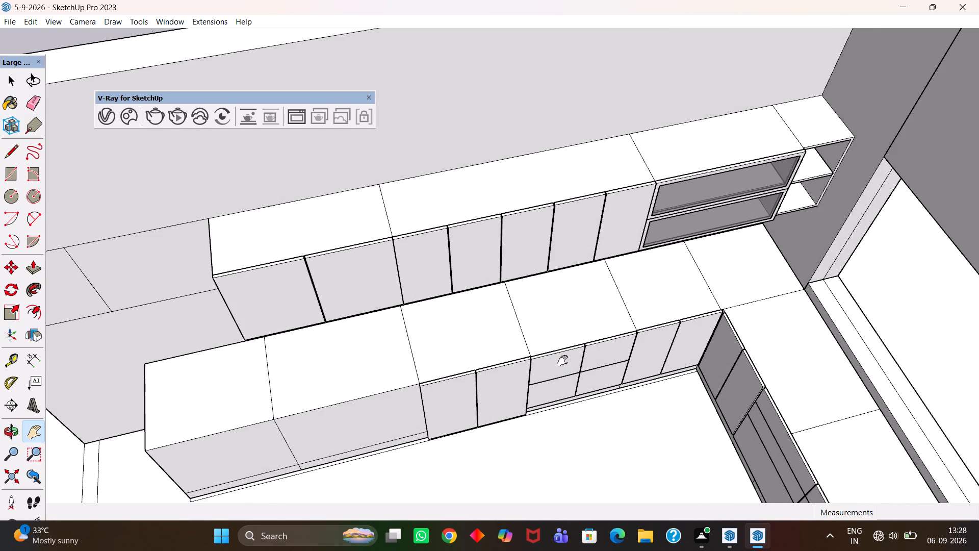
pyautogui.scroll(3, 562, 361)
pyautogui.scroll(-4, 562, 361)
pyautogui.middleClick(557, 357)
pyautogui.scroll(3, 557, 357)
pyautogui.moveTo(527, 378); pyautogui.dragTo(477, 361, button='middle')
pyautogui.scroll(2, 501, 373)
# Open the base cabinet group and erase the dividing lines across the long wall's cabinet tops, including the corner joint.
pyautogui.press('h')
pyautogui.scroll(-3, 477, 362)
pyautogui.moveTo(494, 336); pyautogui.dragTo(517, 355)
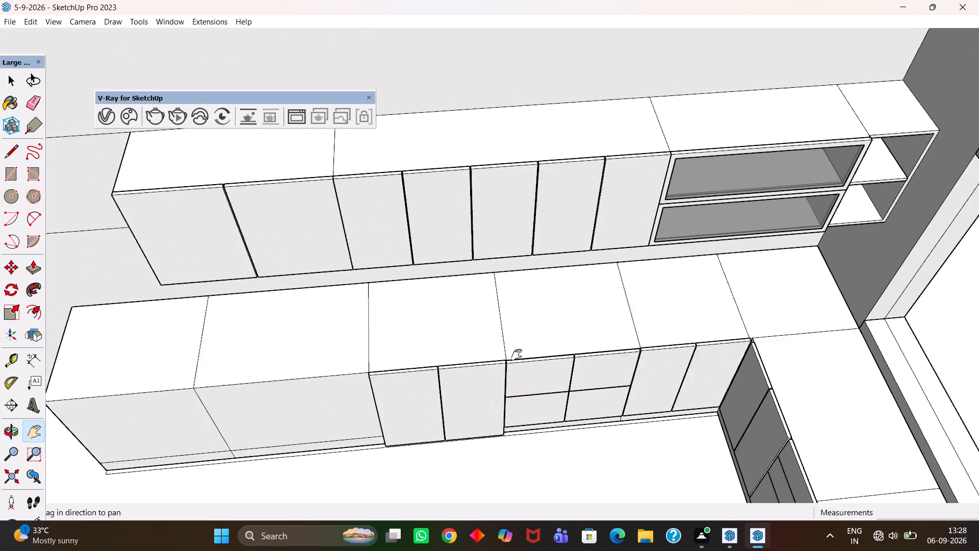
pyautogui.moveTo(517, 355); pyautogui.dragTo(529, 365)
pyautogui.moveTo(527, 366); pyautogui.dragTo(521, 364, button='middle')
pyautogui.scroll(1, 517, 359)
pyautogui.press('space')
pyautogui.click(457, 346)
pyautogui.doubleClick(457, 346)
pyautogui.press('e')
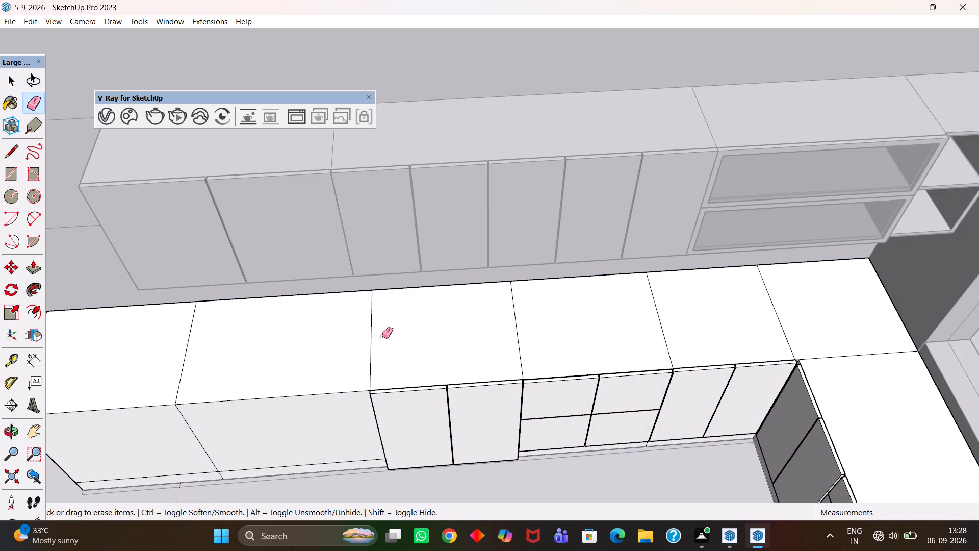
pyautogui.click(375, 335)
pyautogui.click(374, 335)
pyautogui.click(373, 334)
pyautogui.moveTo(460, 325); pyautogui.dragTo(825, 344)
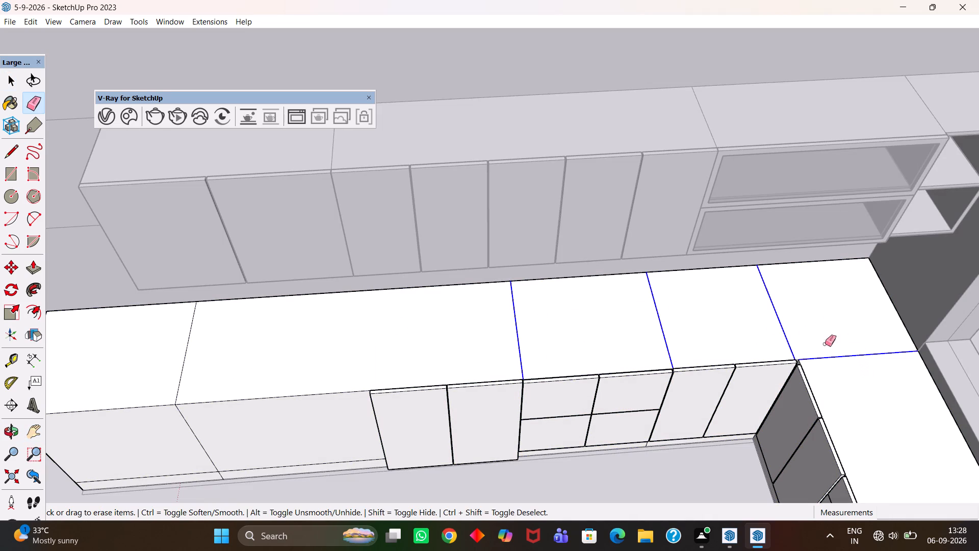
pyautogui.moveTo(825, 344); pyautogui.dragTo(171, 362)
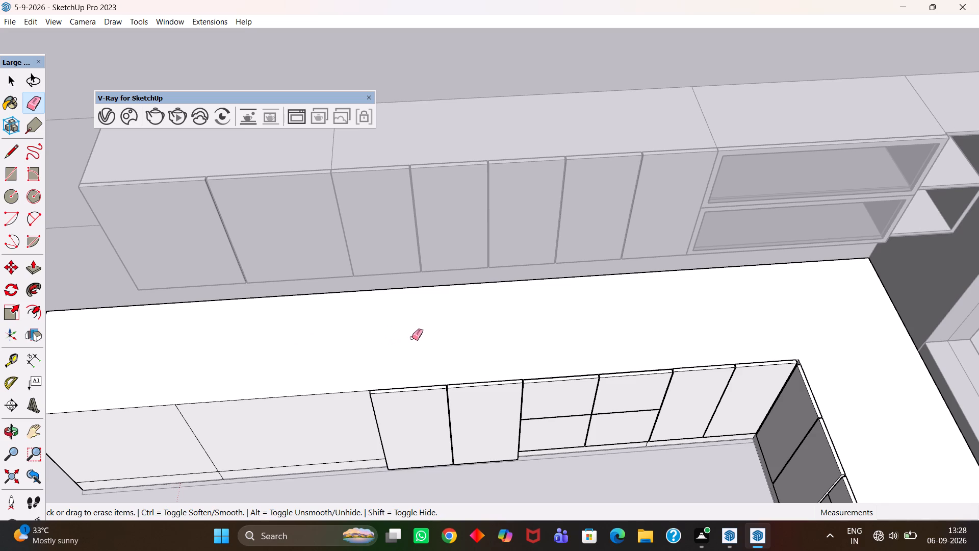
# Erase the remaining dividing lines across the window-side base cabinet tops so they form one continuous face.
pyautogui.scroll(-2, 413, 338)
pyautogui.scroll(2, 423, 404)
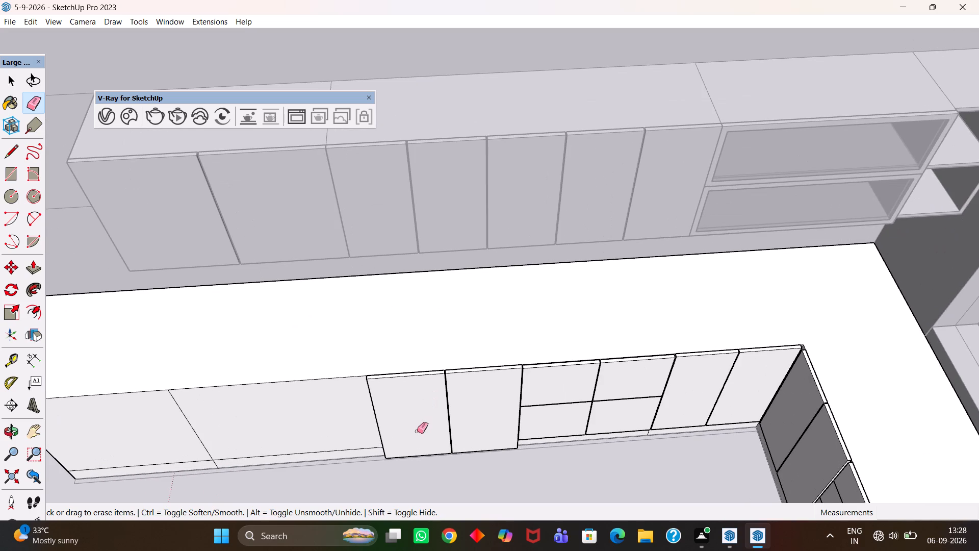
pyautogui.scroll(2, 415, 423)
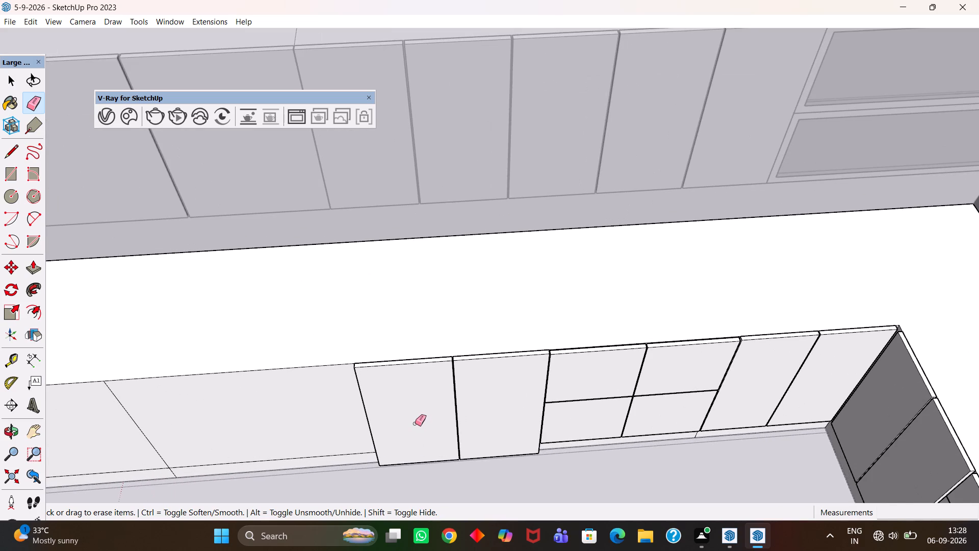
pyautogui.scroll(1, 415, 423)
pyautogui.moveTo(423, 434); pyautogui.dragTo(446, 437, button='middle')
pyautogui.scroll(1, 439, 438)
pyautogui.press('h')
pyautogui.scroll(-3, 465, 426)
pyautogui.moveTo(786, 318); pyautogui.dragTo(786, 318)
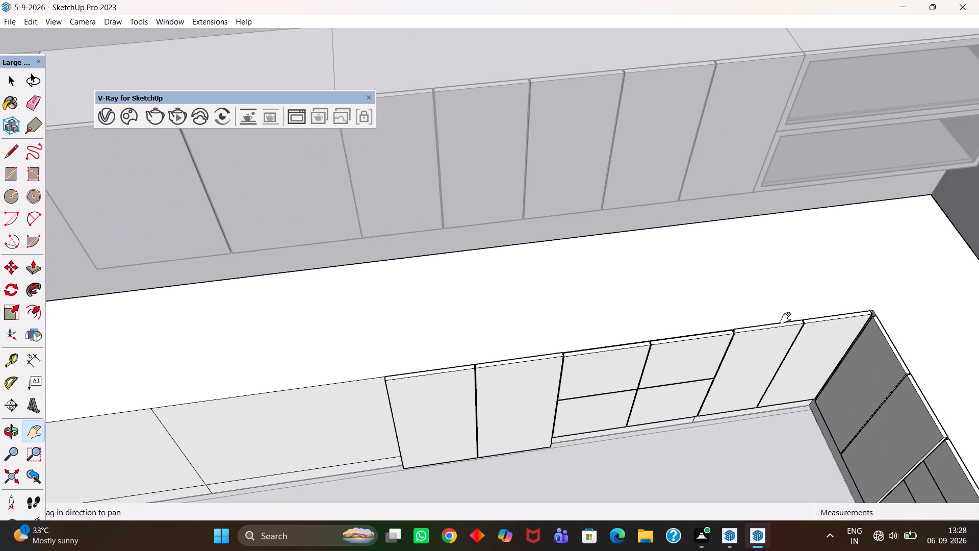
pyautogui.moveTo(786, 318); pyautogui.dragTo(582, 310)
pyautogui.scroll(-3, 536, 327)
pyautogui.moveTo(547, 354); pyautogui.dragTo(673, 336, button='middle')
pyautogui.scroll(1, 598, 359)
pyautogui.moveTo(784, 334); pyautogui.dragTo(569, 339)
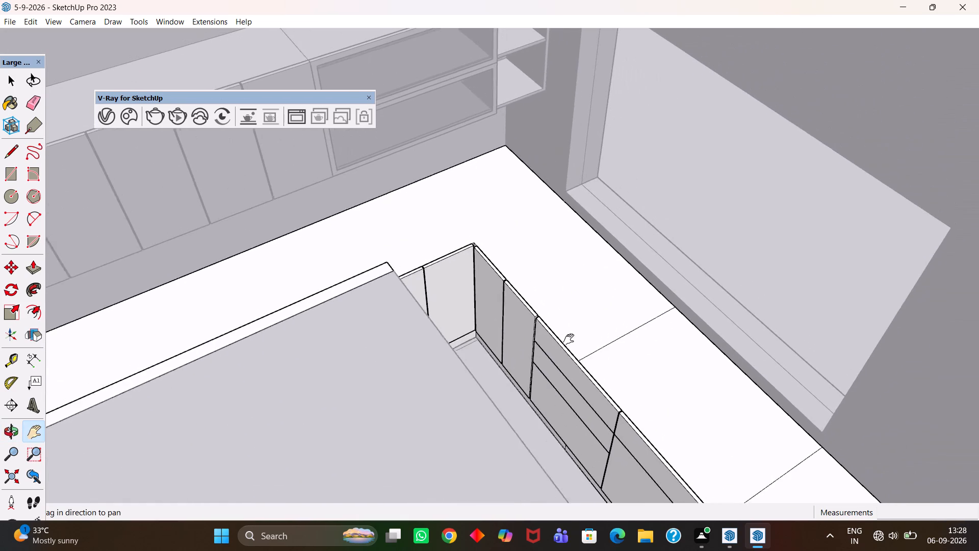
pyautogui.moveTo(569, 339); pyautogui.dragTo(570, 347)
pyautogui.moveTo(583, 366); pyautogui.dragTo(658, 375, button='middle')
pyautogui.moveTo(692, 346); pyautogui.dragTo(579, 334)
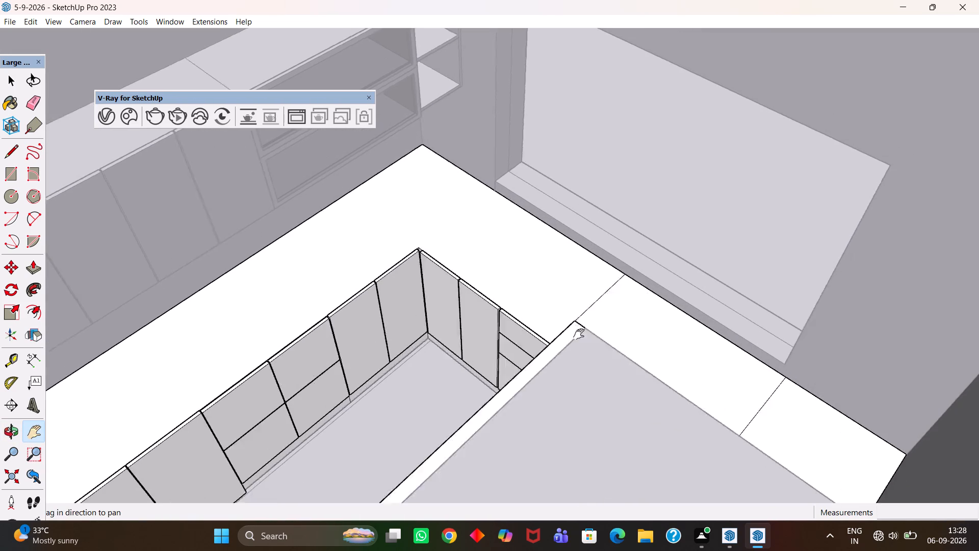
pyautogui.moveTo(579, 334); pyautogui.dragTo(559, 339)
pyautogui.moveTo(591, 385); pyautogui.dragTo(694, 411, button='middle')
pyautogui.moveTo(683, 374); pyautogui.dragTo(559, 369)
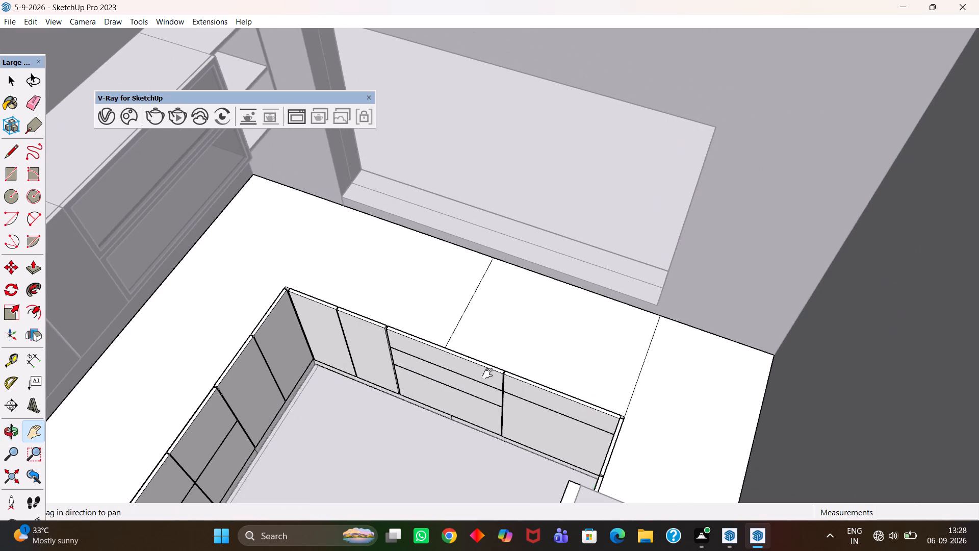
pyautogui.moveTo(493, 375); pyautogui.dragTo(523, 378, button='middle')
pyautogui.press('e')
pyautogui.scroll(1, 506, 364)
pyautogui.moveTo(483, 342); pyautogui.dragTo(712, 345)
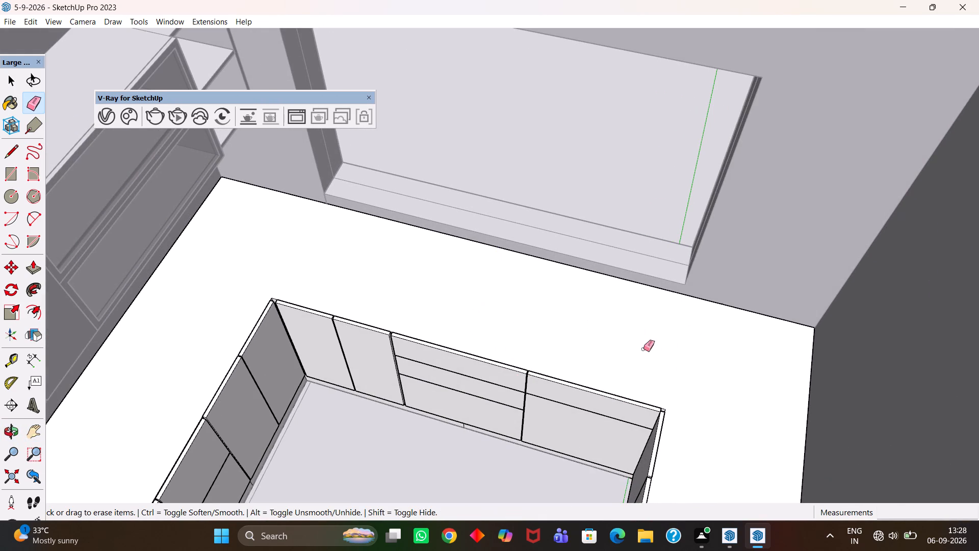
# Examine the merged top face around the window side and the short run for leftover dividing lines.
pyautogui.scroll(-4, 643, 349)
pyautogui.scroll(1, 565, 353)
pyautogui.moveTo(647, 368); pyautogui.dragTo(710, 378, button='middle')
pyautogui.press('h')
pyautogui.scroll(1, 714, 385)
pyautogui.moveTo(721, 392); pyautogui.dragTo(657, 325)
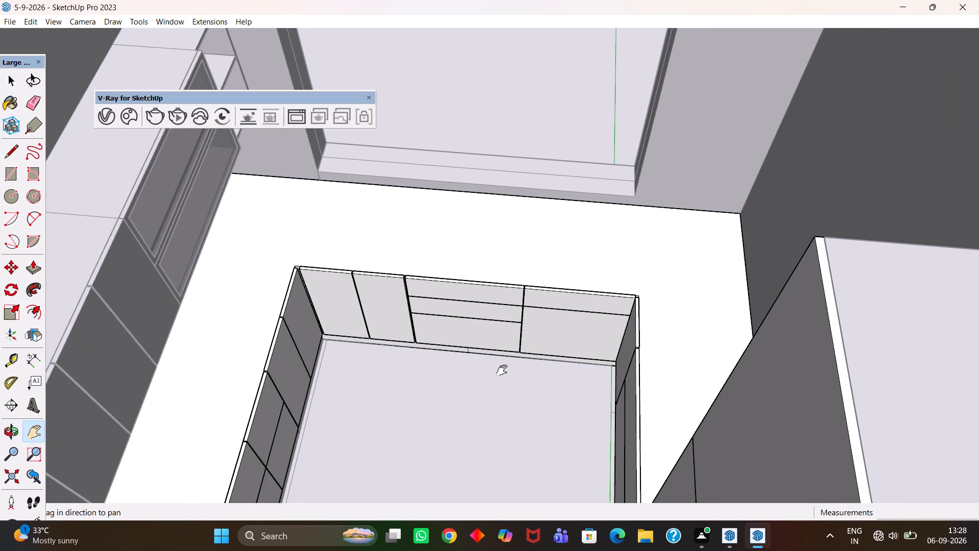
pyautogui.moveTo(662, 407); pyautogui.dragTo(706, 410, button='middle')
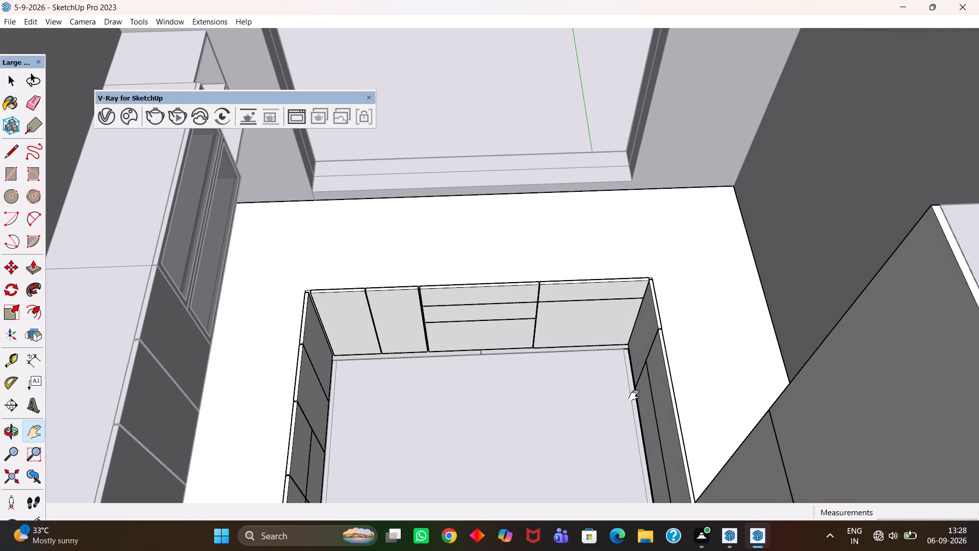
pyautogui.moveTo(595, 398); pyautogui.dragTo(643, 409, button='middle')
pyautogui.middleClick(643, 409)
pyautogui.middleClick(708, 416)
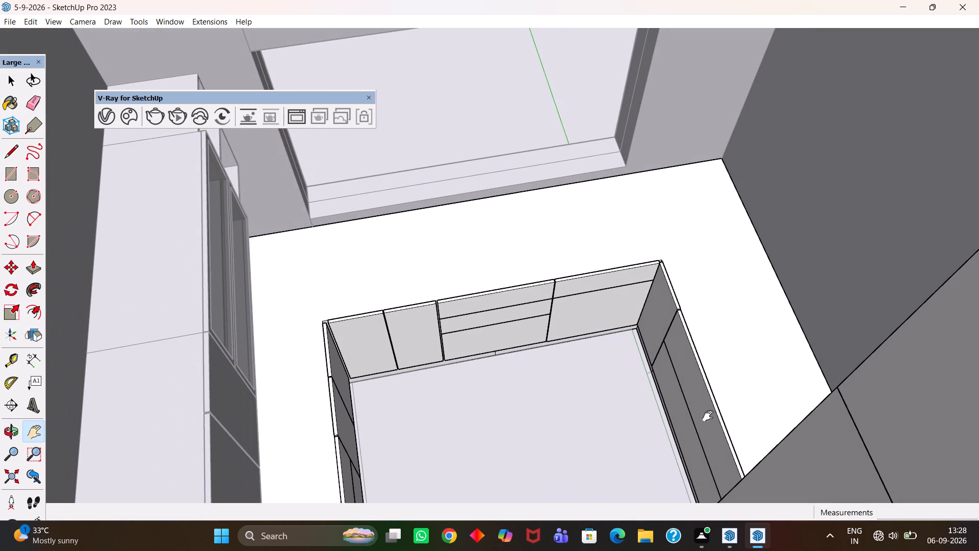
pyautogui.scroll(1, 675, 377)
pyautogui.scroll(-5, 553, 377)
pyautogui.moveTo(575, 398); pyautogui.dragTo(467, 404, button='middle')
pyautogui.scroll(1, 556, 407)
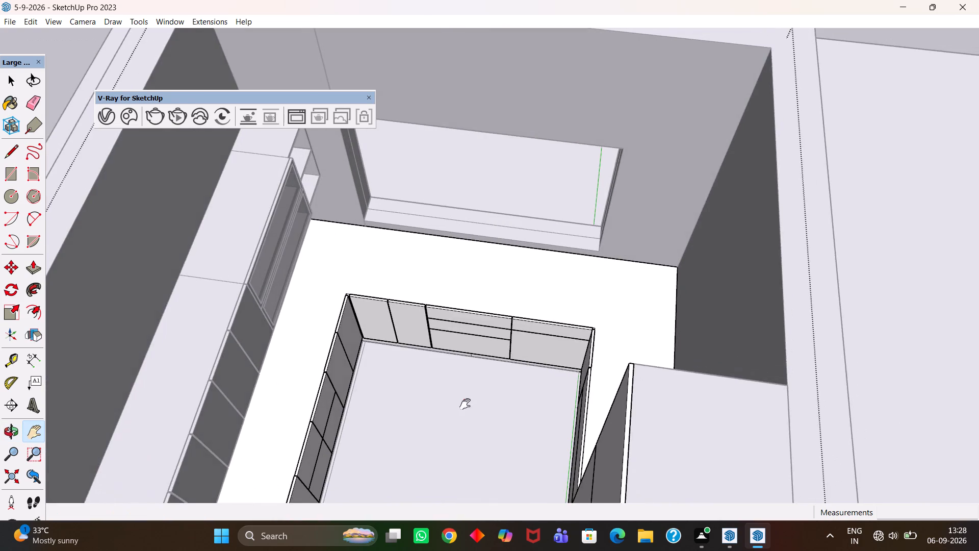
# Copy the merged U-shaped top face about 24' 11" away, to the empty area outside the kitchen walls.
pyautogui.scroll(-2, 419, 404)
pyautogui.scroll(-3, 437, 348)
pyautogui.moveTo(465, 354); pyautogui.dragTo(348, 382, button='middle')
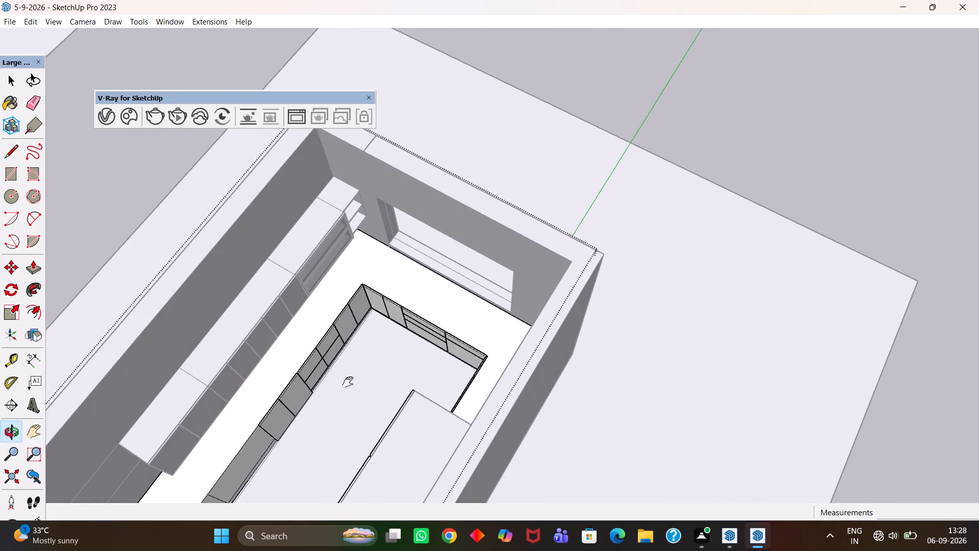
pyautogui.scroll(-3, 347, 376)
pyautogui.moveTo(352, 346); pyautogui.dragTo(415, 388)
pyautogui.moveTo(436, 404); pyautogui.dragTo(407, 373, button='middle')
pyautogui.scroll(1, 407, 374)
pyautogui.press('space')
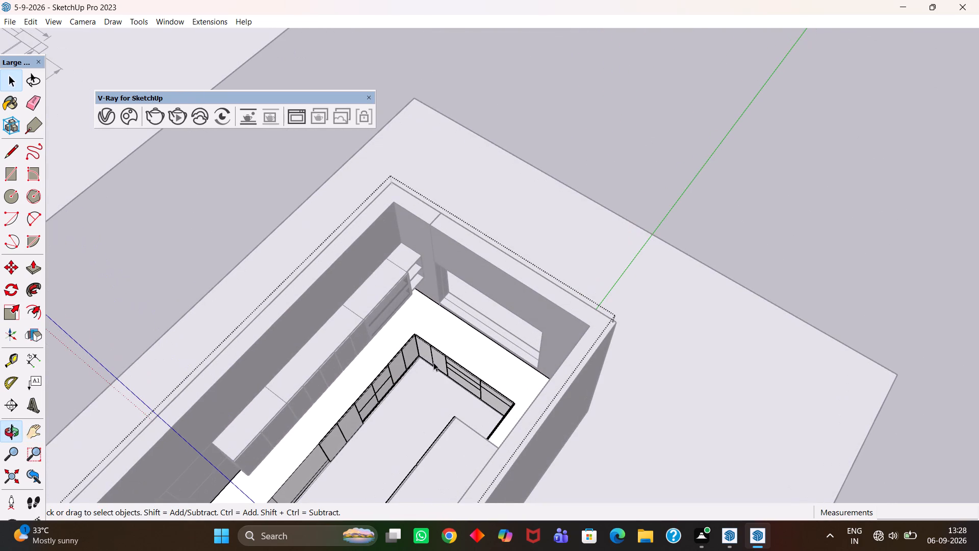
pyautogui.click(455, 348)
pyautogui.press('m')
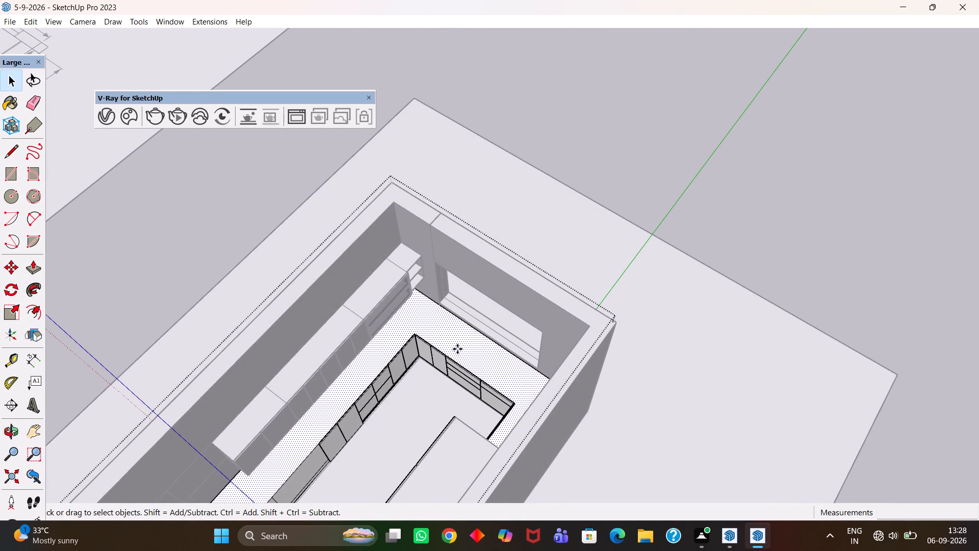
pyautogui.click(457, 349)
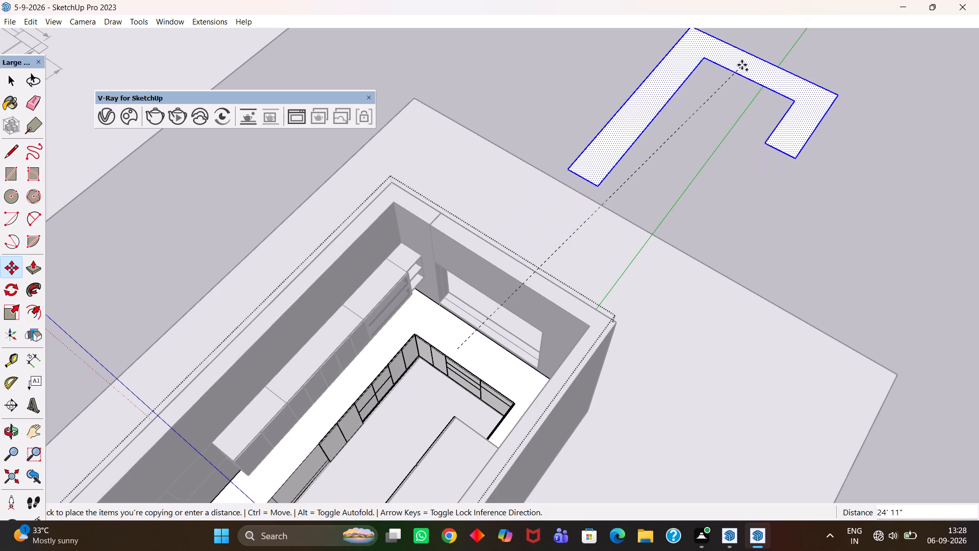
pyautogui.click(743, 63)
# Extrude the copied U-shaped face 1" with Push/Pull to form a countertop slab.
pyautogui.press('p')
pyautogui.scroll(2, 592, 161)
pyautogui.click(596, 160)
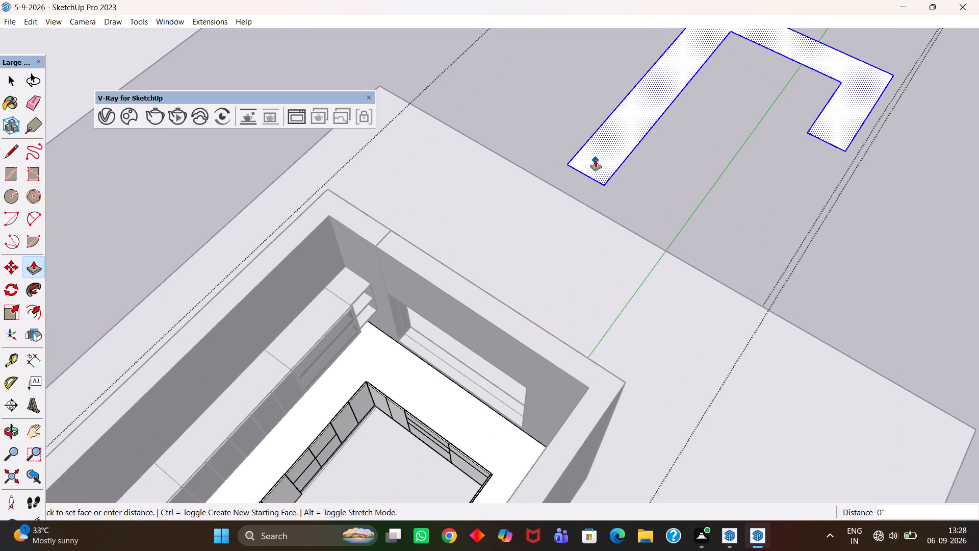
pyautogui.write('1"')
pyautogui.press('Return')
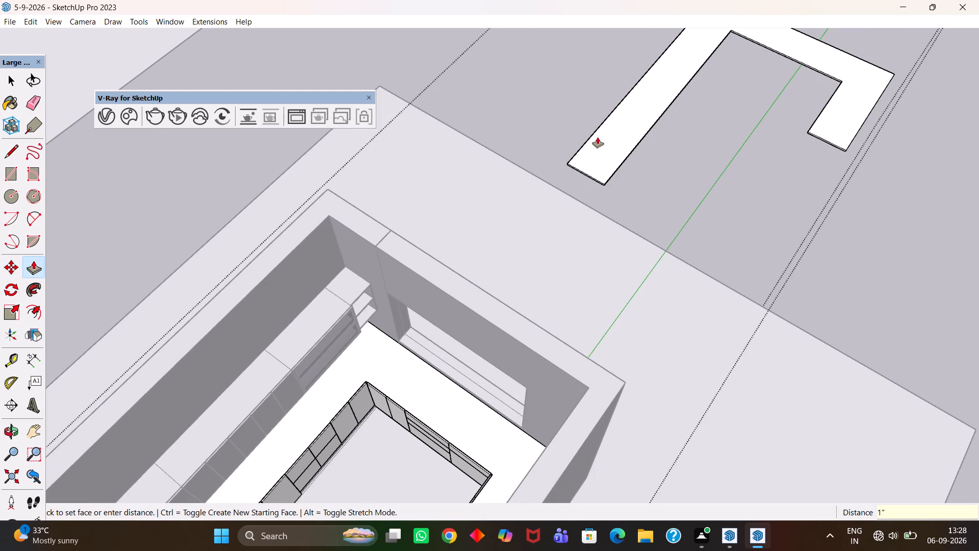
# Select the whole extruded countertop slab and make it a group.
pyautogui.press('h')
pyautogui.scroll(-4, 622, 168)
pyautogui.moveTo(642, 162); pyautogui.dragTo(556, 252)
pyautogui.scroll(3, 551, 249)
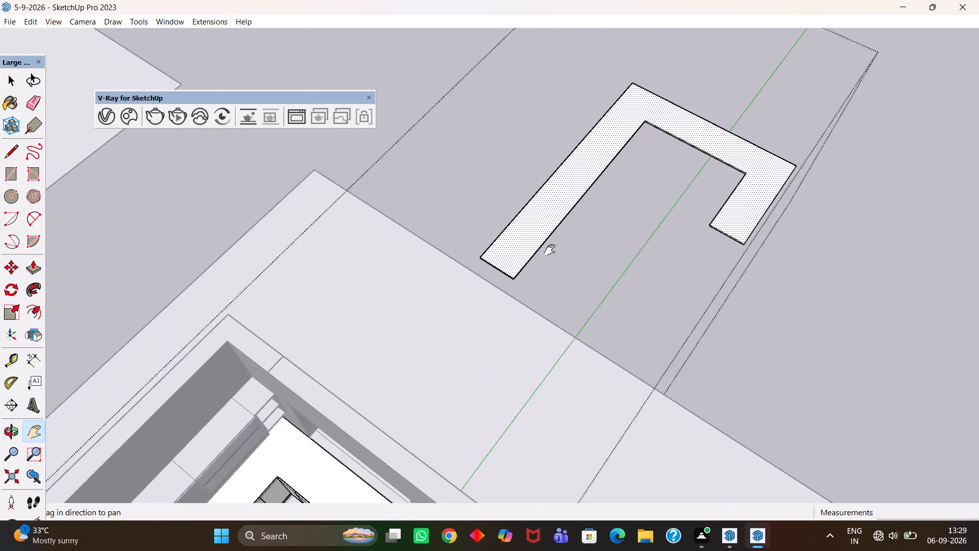
pyautogui.moveTo(543, 263); pyautogui.dragTo(520, 233, button='middle')
pyautogui.scroll(3, 543, 263)
pyautogui.press('space')
pyautogui.click(519, 248)
pyautogui.tripleClick(519, 248)
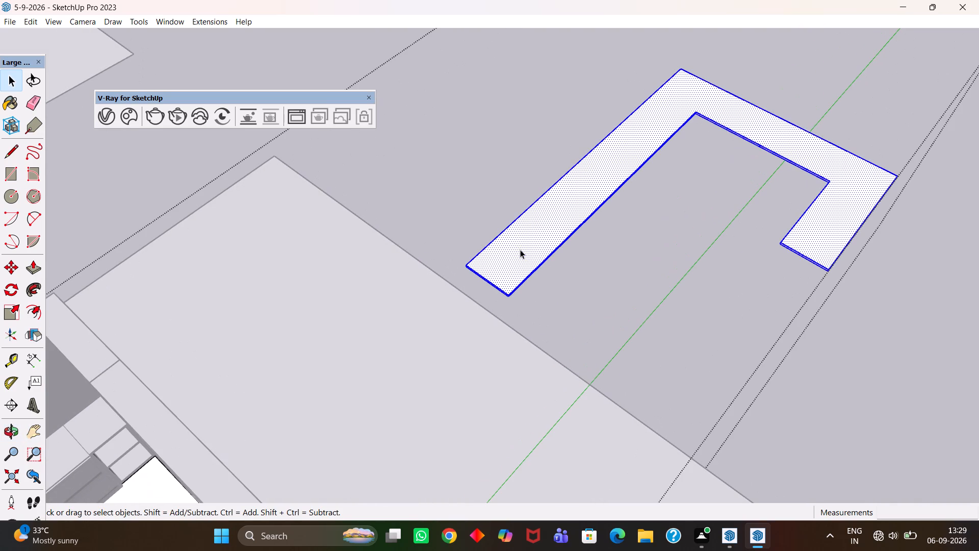
pyautogui.click(520, 249)
pyautogui.rightClick(520, 248)
pyautogui.click(561, 346)
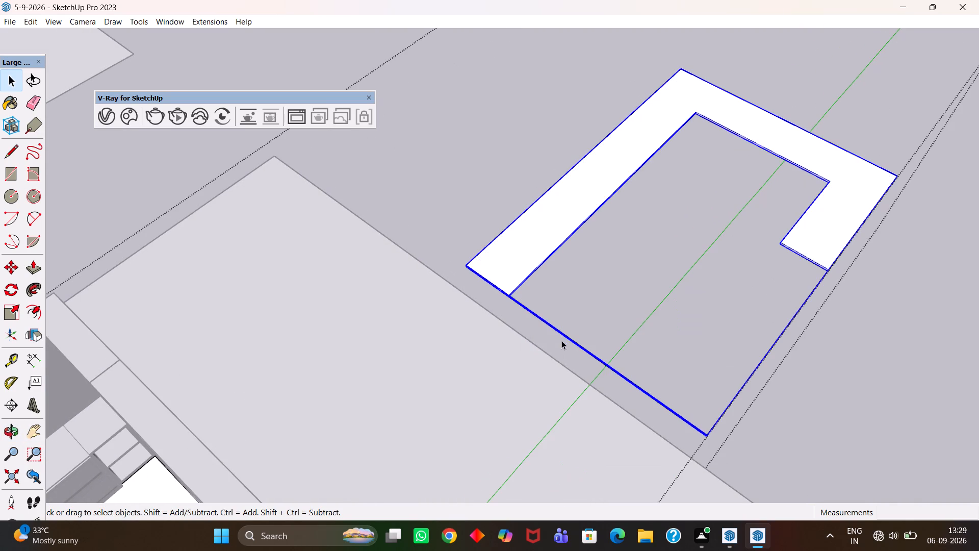
# Move the slab group by its bottom outer corner onto the top back corner of the long wall's end base cabinet.
pyautogui.press('h')
pyautogui.scroll(-3, 555, 324)
pyautogui.moveTo(486, 288); pyautogui.dragTo(558, 289, button='middle')
pyautogui.scroll(1, 558, 289)
pyautogui.press('m')
pyautogui.scroll(2, 558, 289)
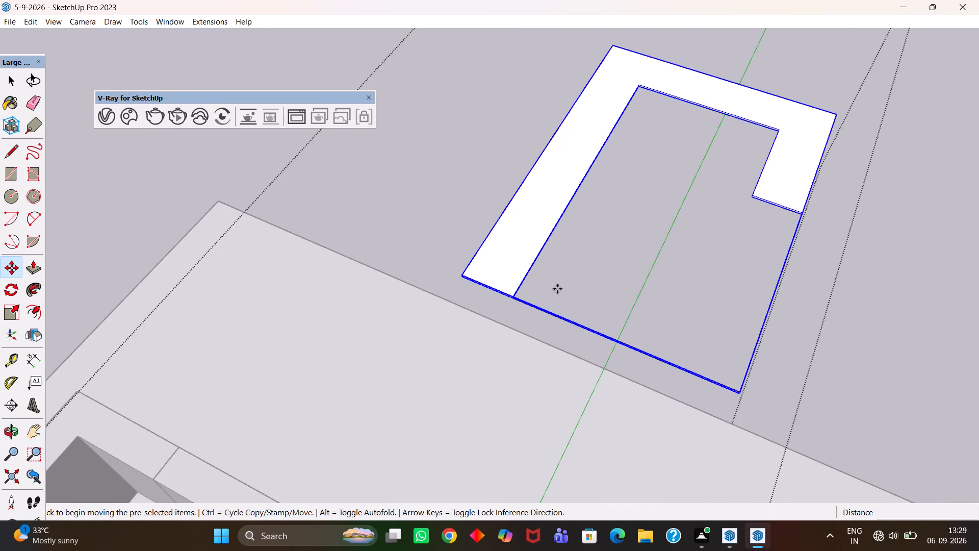
pyautogui.scroll(3, 501, 287)
pyautogui.scroll(11, 456, 282)
pyautogui.moveTo(440, 271); pyautogui.dragTo(473, 249, button='middle')
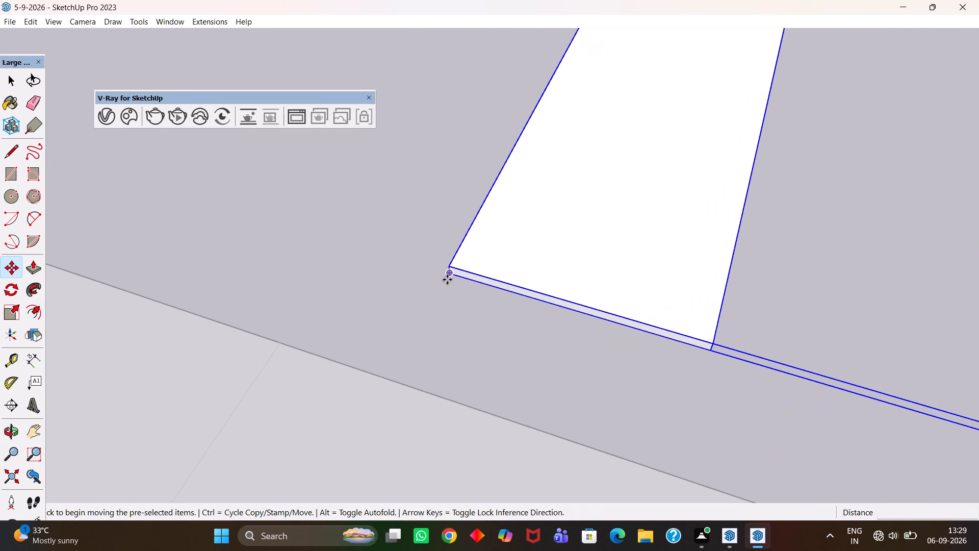
pyautogui.click(447, 277)
pyautogui.press('h')
pyautogui.scroll(-9, 405, 299)
pyautogui.moveTo(311, 343); pyautogui.dragTo(522, 236)
pyautogui.scroll(-6, 524, 234)
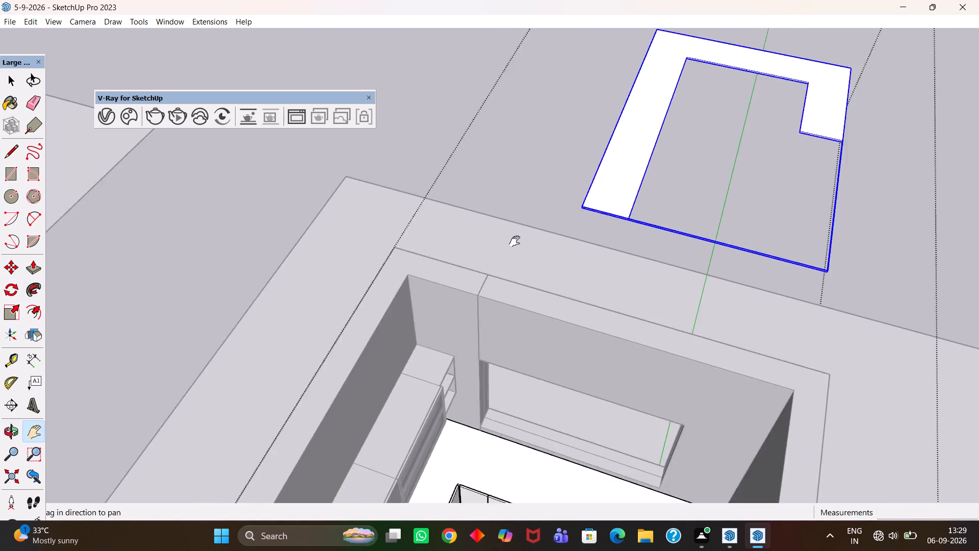
pyautogui.scroll(-5, 514, 241)
pyautogui.moveTo(439, 355); pyautogui.dragTo(474, 256)
pyautogui.scroll(8, 456, 341)
pyautogui.moveTo(403, 415); pyautogui.dragTo(475, 230)
pyautogui.moveTo(454, 338); pyautogui.dragTo(477, 258)
pyautogui.scroll(3, 409, 350)
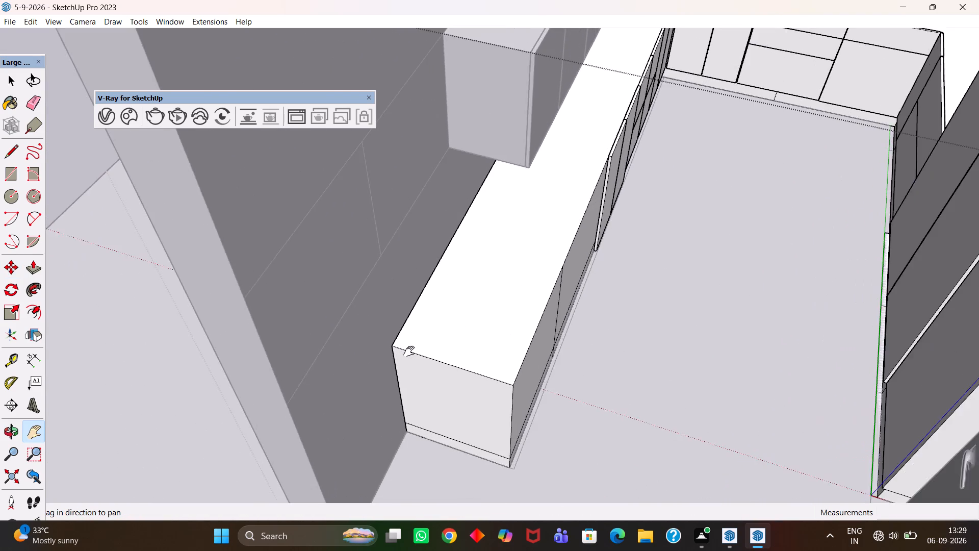
pyautogui.scroll(9, 409, 352)
pyautogui.press('Escape')
pyautogui.click(376, 338)
# Examine the placed countertop slab along the long wall and window side, checking its front edge against the shutters.
pyautogui.scroll(-3, 376, 338)
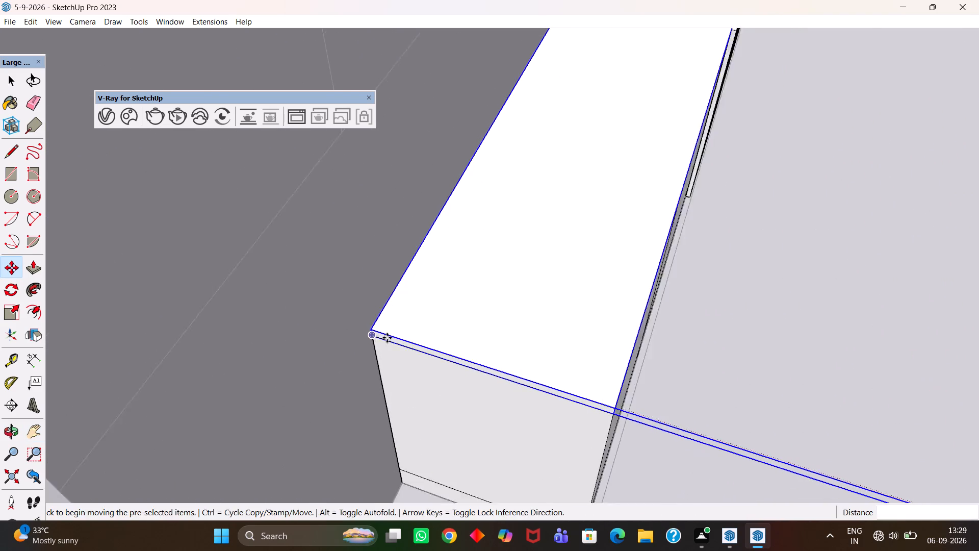
pyautogui.scroll(-9, 387, 338)
pyautogui.press('h')
pyautogui.moveTo(432, 334); pyautogui.dragTo(457, 335, button='middle')
pyautogui.scroll(2, 445, 335)
pyautogui.press('h')
pyautogui.moveTo(608, 289); pyautogui.dragTo(452, 361)
pyautogui.scroll(-5, 444, 363)
pyautogui.moveTo(468, 359); pyautogui.dragTo(542, 311, button='middle')
pyautogui.scroll(1, 468, 359)
pyautogui.scroll(2, 542, 317)
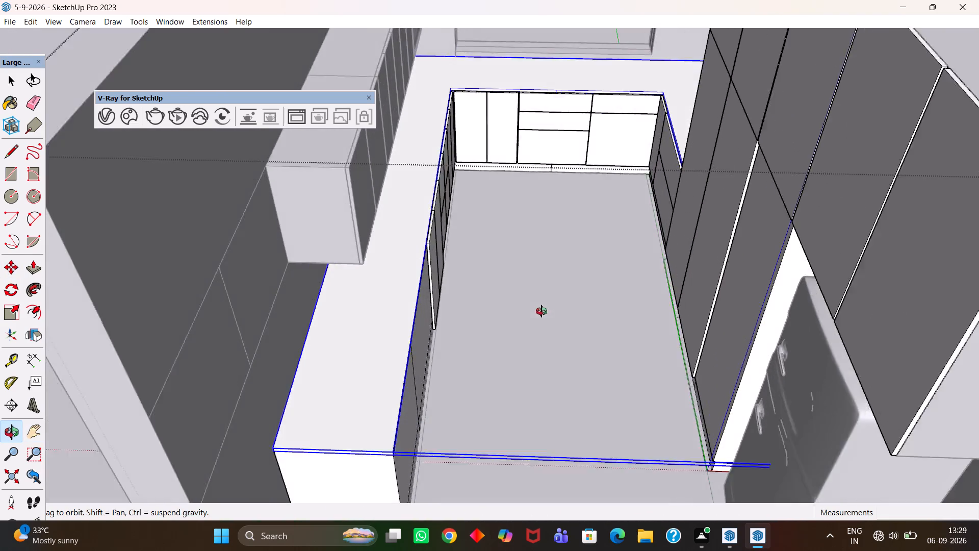
pyautogui.moveTo(542, 311); pyautogui.dragTo(539, 281, button='middle')
pyautogui.scroll(1, 539, 281)
pyautogui.press('h')
pyautogui.moveTo(611, 232); pyautogui.dragTo(592, 353)
pyautogui.scroll(12, 621, 222)
pyautogui.moveTo(655, 204); pyautogui.dragTo(544, 270)
pyautogui.moveTo(558, 307); pyautogui.dragTo(659, 309, button='middle')
pyautogui.scroll(2, 655, 309)
pyautogui.moveTo(707, 293); pyautogui.dragTo(539, 330)
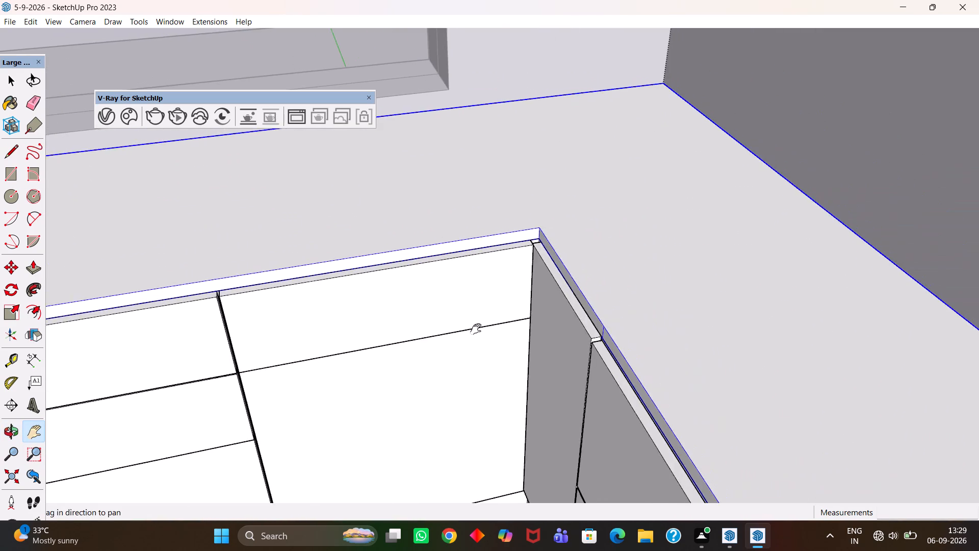
# Examine the slab's front edge above the shutters on the short run, from the window corner to its end.
pyautogui.moveTo(606, 380); pyautogui.dragTo(666, 370, button='middle')
pyautogui.scroll(1, 731, 353)
pyautogui.moveTo(733, 340); pyautogui.dragTo(485, 325)
pyautogui.moveTo(483, 355); pyautogui.dragTo(697, 322, button='middle')
pyautogui.scroll(-5, 656, 333)
pyautogui.scroll(1, 564, 334)
pyautogui.moveTo(564, 335); pyautogui.dragTo(643, 368, button='middle')
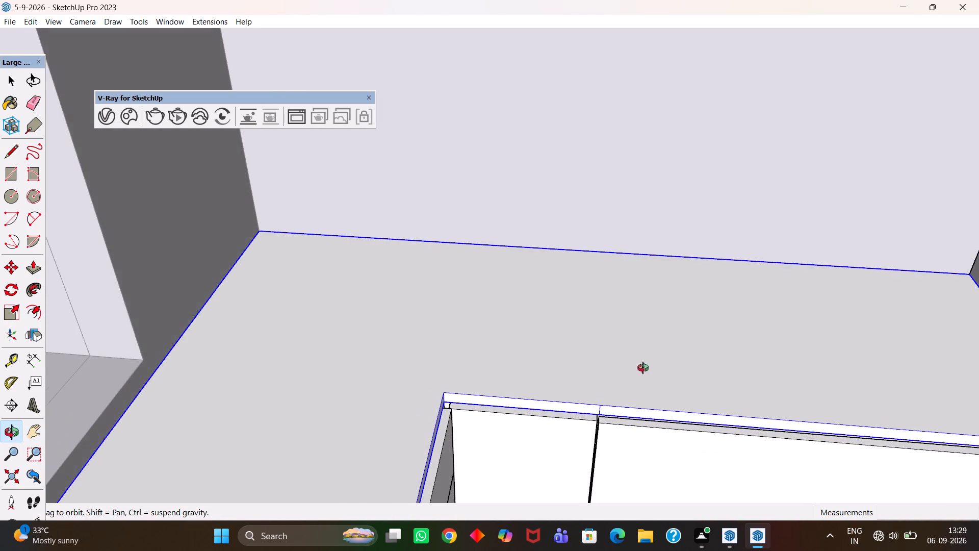
pyautogui.moveTo(643, 368); pyautogui.dragTo(635, 371, button='middle')
pyautogui.press('h')
pyautogui.scroll(1, 649, 383)
pyautogui.moveTo(748, 389); pyautogui.dragTo(556, 339)
pyautogui.scroll(-5, 527, 326)
pyautogui.moveTo(563, 357); pyautogui.dragTo(577, 382, button='middle')
pyautogui.scroll(4, 564, 358)
pyautogui.moveTo(619, 395); pyautogui.dragTo(525, 343)
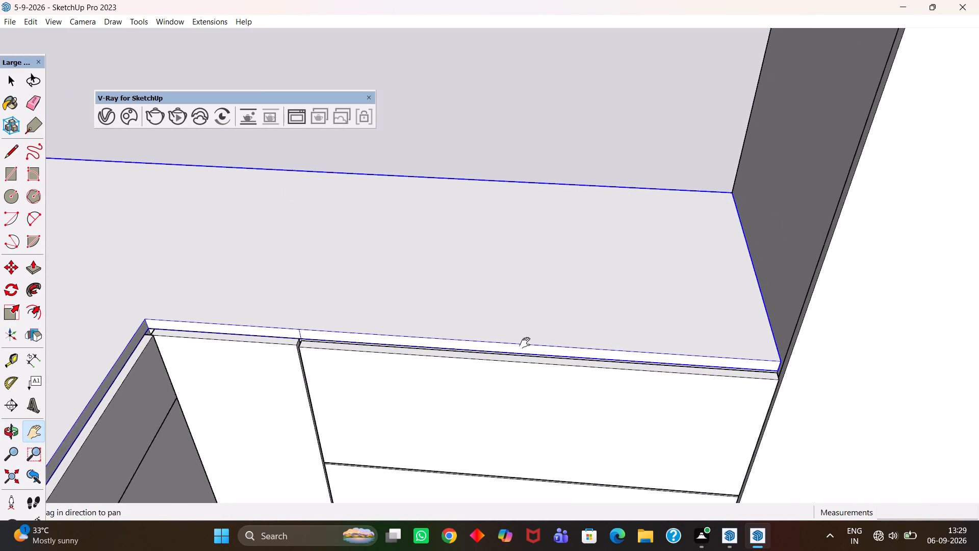
pyautogui.middleClick(549, 374)
# Open the countertop slab group and extend the front edge face at the short run's free end outward by 1".
pyautogui.press('space')
pyautogui.scroll(4, 569, 370)
pyautogui.doubleClick(585, 357)
pyautogui.click(589, 361)
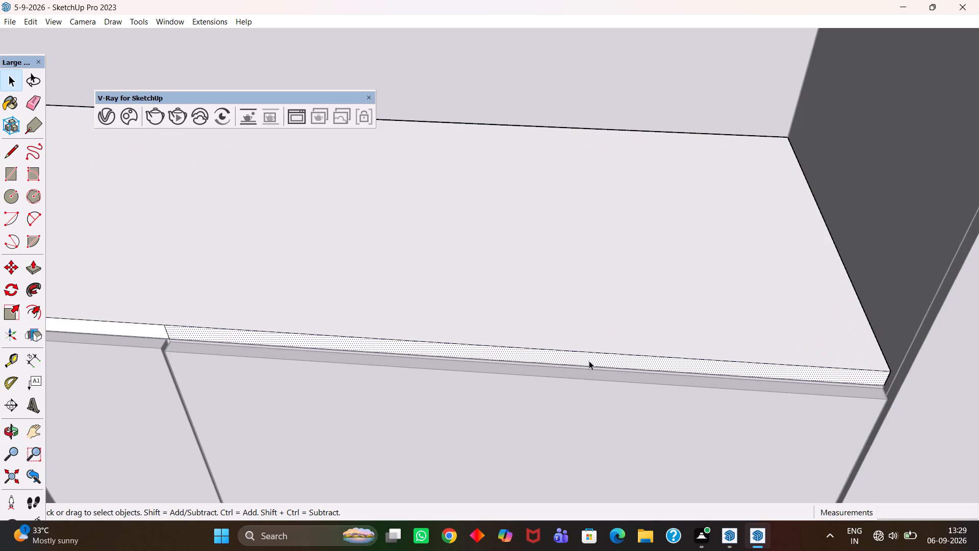
pyautogui.press('p')
pyautogui.click(589, 361)
pyautogui.write('1"')
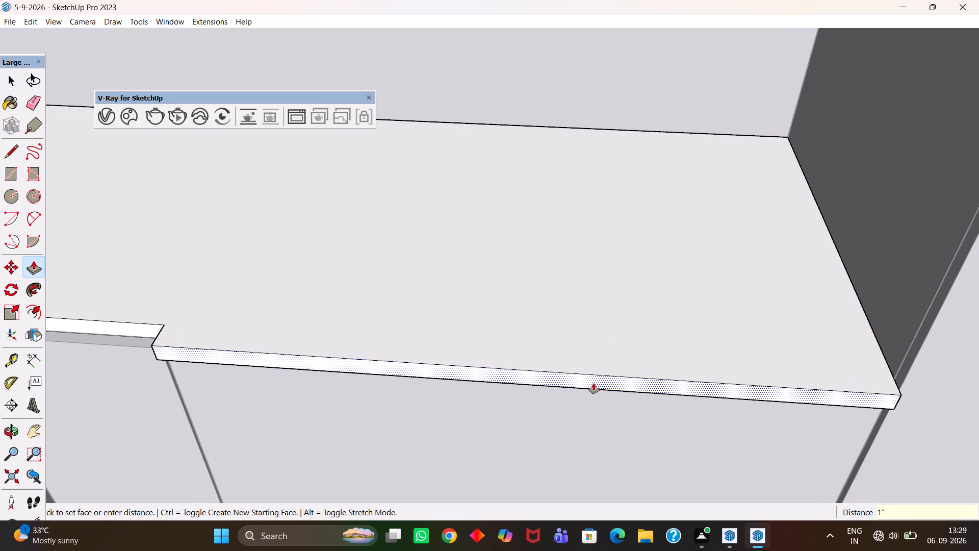
pyautogui.press('Return')
# Extend the short run's remaining front edge face flush with the extended section and erase the seam line between them.
pyautogui.press('h')
pyautogui.scroll(-9, 594, 383)
pyautogui.moveTo(367, 375); pyautogui.dragTo(497, 377)
pyautogui.scroll(3, 476, 362)
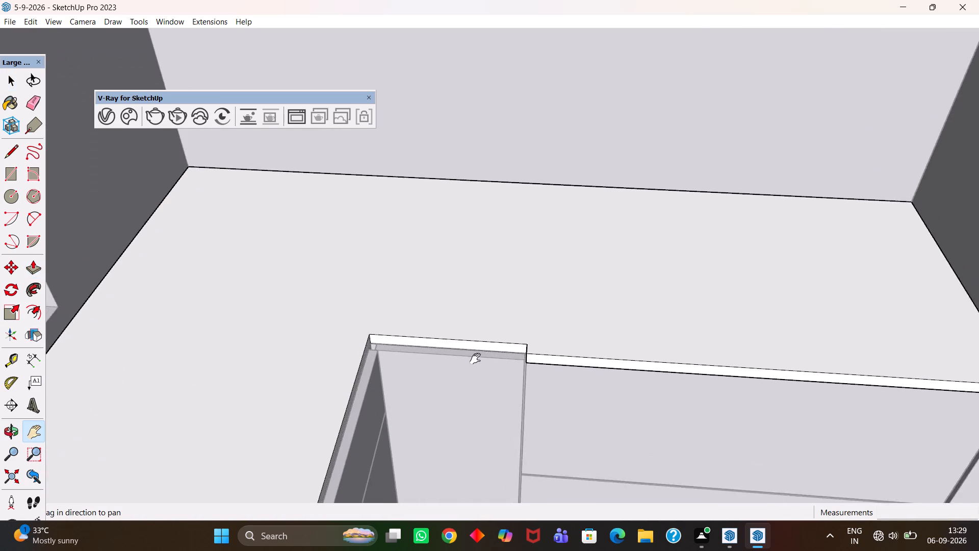
pyautogui.scroll(8, 475, 359)
pyautogui.moveTo(485, 365); pyautogui.dragTo(488, 370, button='middle')
pyautogui.press('space')
pyautogui.click(526, 350)
pyautogui.press('p')
pyautogui.click(533, 346)
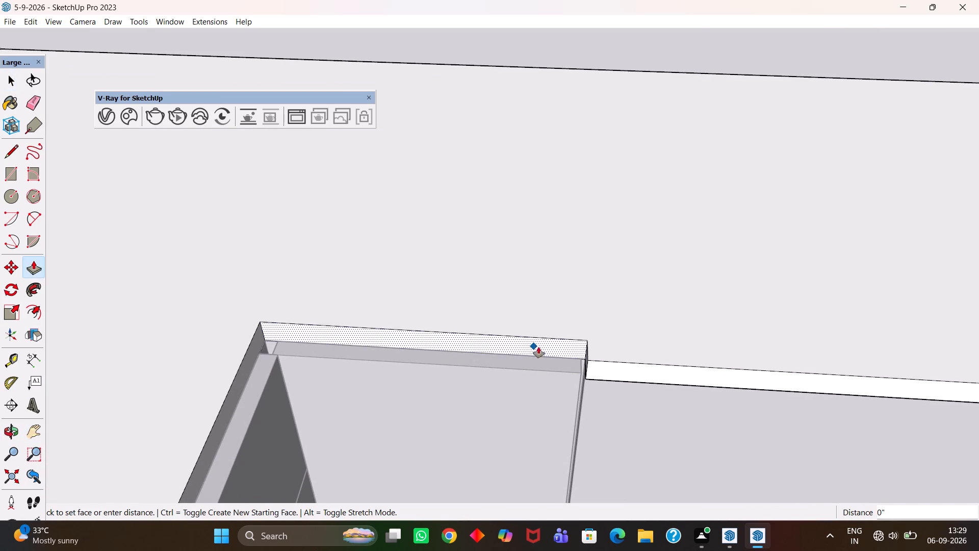
pyautogui.click(591, 367)
pyautogui.scroll(-4, 586, 370)
pyautogui.scroll(1, 586, 370)
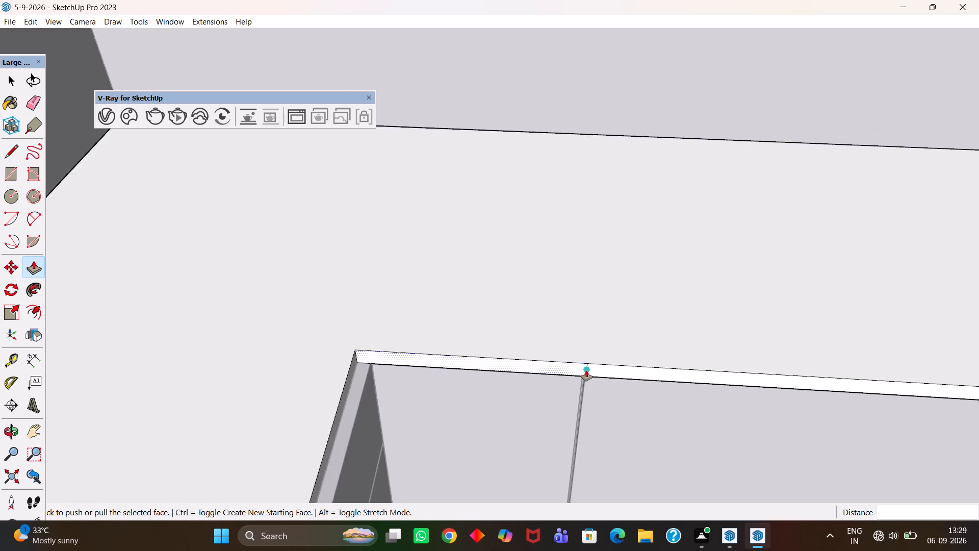
pyautogui.scroll(5, 586, 370)
pyautogui.press('e')
pyautogui.moveTo(585, 369); pyautogui.dragTo(598, 369)
# Extend the slab's front edge face on the window side, beside the short run's inner corner, outward by 1".
pyautogui.scroll(-4, 608, 373)
pyautogui.moveTo(628, 383); pyautogui.dragTo(539, 397, button='middle')
pyautogui.scroll(1, 628, 383)
pyautogui.scroll(-2, 539, 397)
pyautogui.press('h')
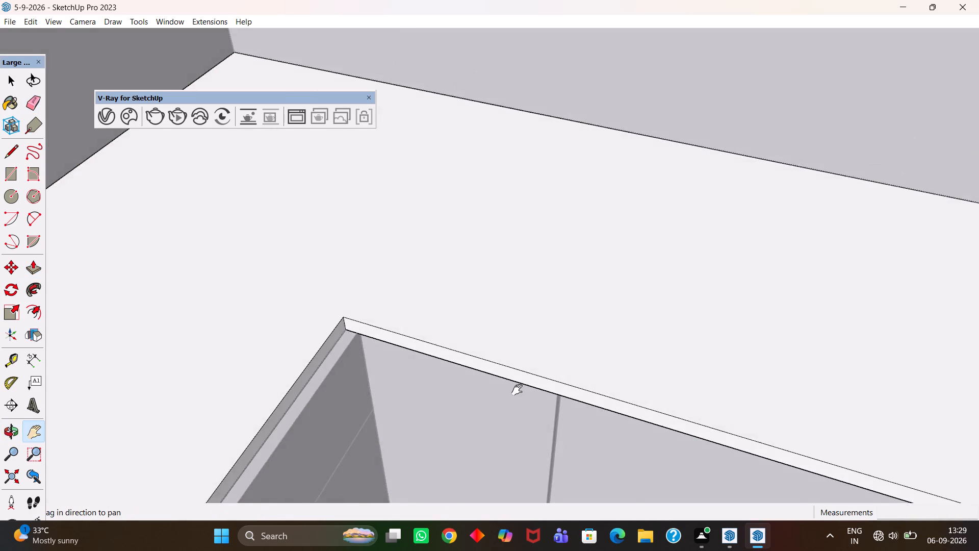
pyautogui.scroll(-2, 517, 390)
pyautogui.moveTo(441, 355); pyautogui.dragTo(564, 350)
pyautogui.moveTo(617, 370); pyautogui.dragTo(473, 393, button='middle')
pyautogui.moveTo(344, 331); pyautogui.dragTo(641, 331)
pyautogui.moveTo(682, 369); pyautogui.dragTo(521, 398, button='middle')
pyautogui.scroll(1, 484, 366)
pyautogui.moveTo(370, 333); pyautogui.dragTo(740, 341)
pyautogui.scroll(2, 668, 404)
pyautogui.moveTo(664, 402); pyautogui.dragTo(650, 395, button='middle')
pyautogui.press('space')
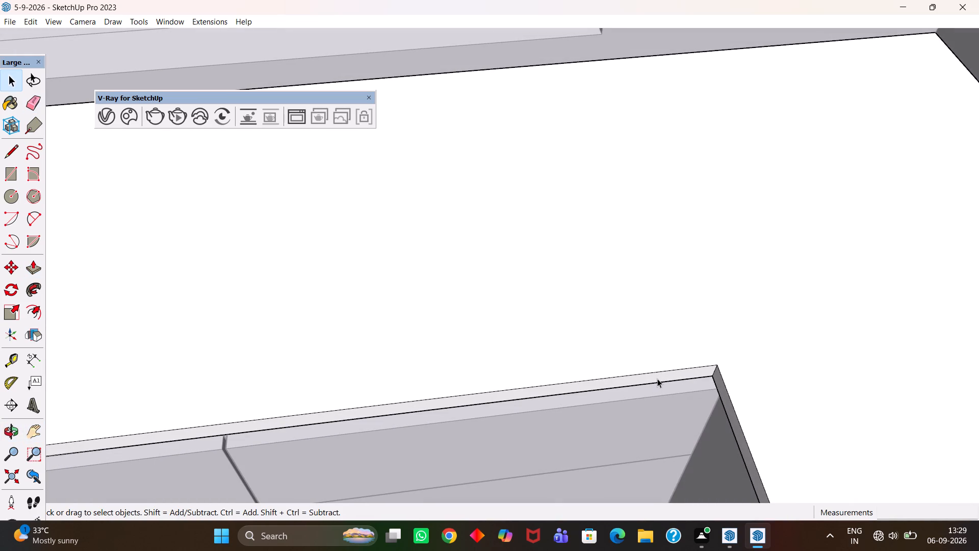
pyautogui.click(657, 379)
pyautogui.press('p')
pyautogui.click(657, 379)
pyautogui.write('1"')
pyautogui.press('Return')
# Extend the window side's remaining front edge face until it is flush with the adjacent extended section.
pyautogui.press('h')
pyautogui.scroll(-6, 664, 381)
pyautogui.moveTo(635, 397); pyautogui.dragTo(604, 397, button='middle')
pyautogui.scroll(1, 574, 391)
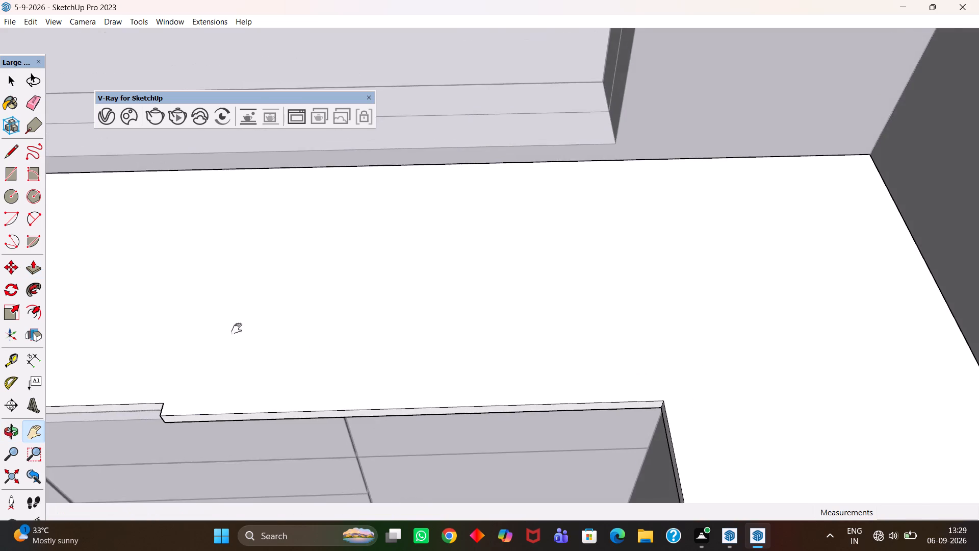
pyautogui.moveTo(237, 328); pyautogui.dragTo(624, 360)
pyautogui.moveTo(433, 360); pyautogui.dragTo(494, 359)
pyautogui.scroll(2, 485, 414)
pyautogui.moveTo(425, 423); pyautogui.dragTo(503, 371)
pyautogui.scroll(2, 518, 394)
pyautogui.press('space')
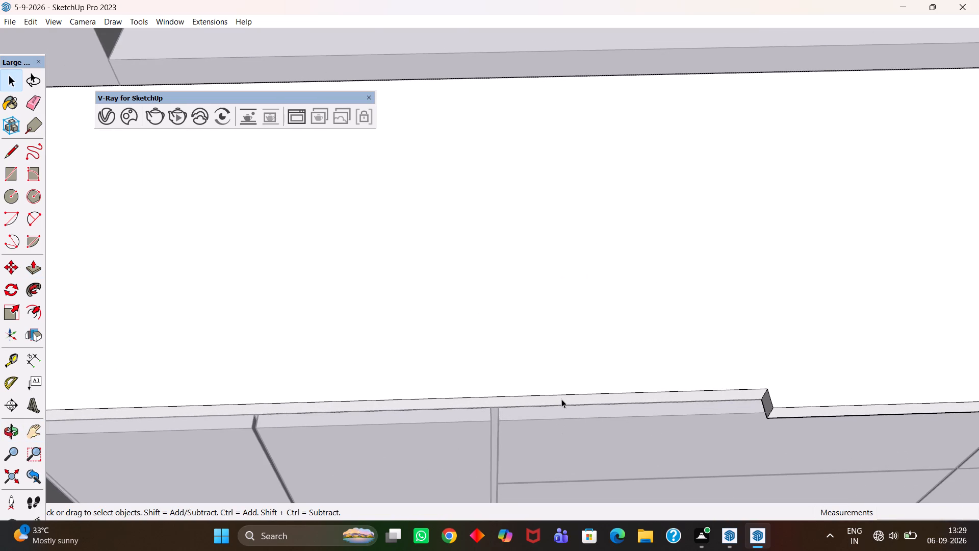
pyautogui.click(561, 399)
pyautogui.press('p')
pyautogui.click(561, 399)
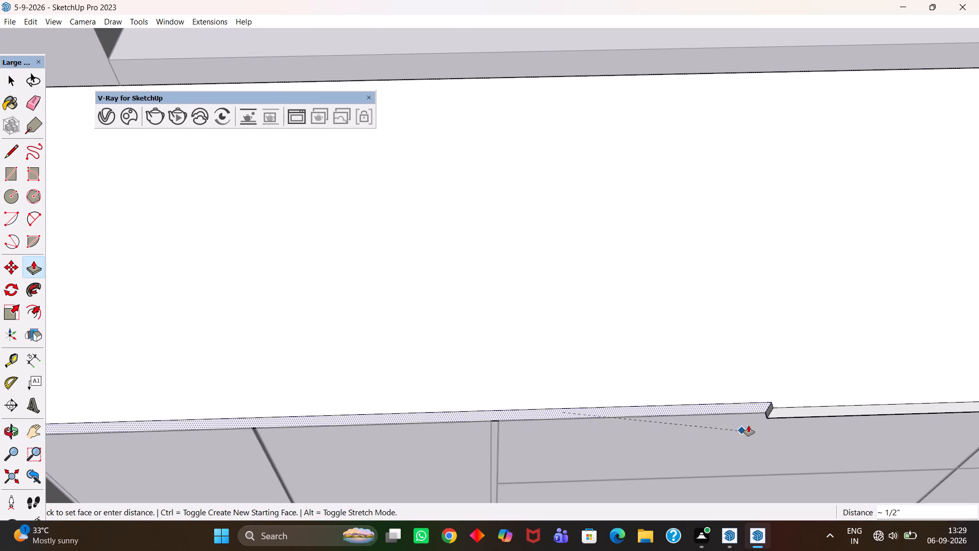
pyautogui.click(777, 412)
# Extend the long wall's first front edge face, beside the window-side inner corner, outward by 1".
pyautogui.scroll(-4, 758, 413)
pyautogui.press('h')
pyautogui.moveTo(706, 421); pyautogui.dragTo(636, 421, button='middle')
pyautogui.scroll(1, 636, 421)
pyautogui.press('h')
pyautogui.moveTo(375, 386); pyautogui.dragTo(659, 386)
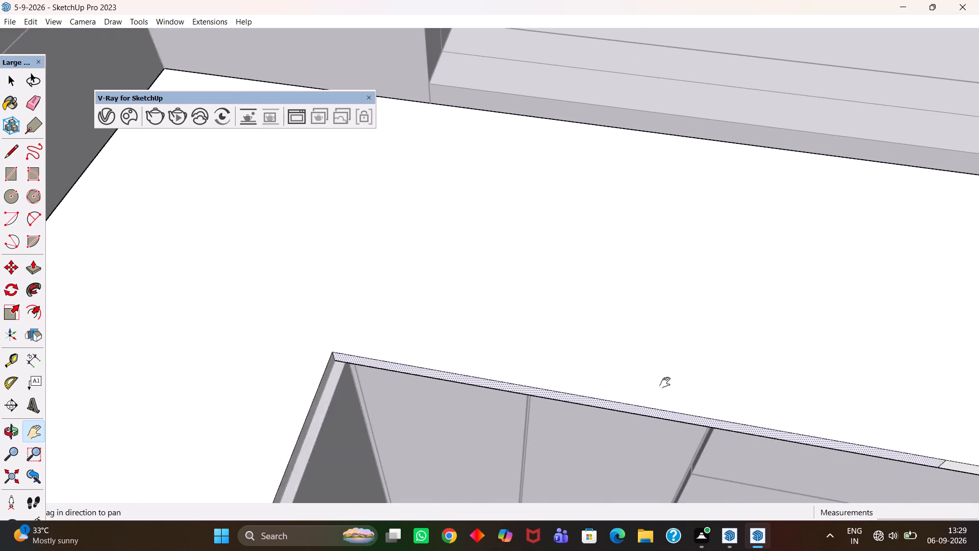
pyautogui.moveTo(359, 355); pyautogui.dragTo(500, 355)
pyautogui.moveTo(553, 377); pyautogui.dragTo(451, 390, button='middle')
pyautogui.moveTo(288, 358); pyautogui.dragTo(554, 332)
pyautogui.moveTo(431, 361); pyautogui.dragTo(532, 337)
pyautogui.moveTo(660, 371); pyautogui.dragTo(454, 370, button='middle')
pyautogui.scroll(1, 607, 397)
pyautogui.scroll(-3, 463, 375)
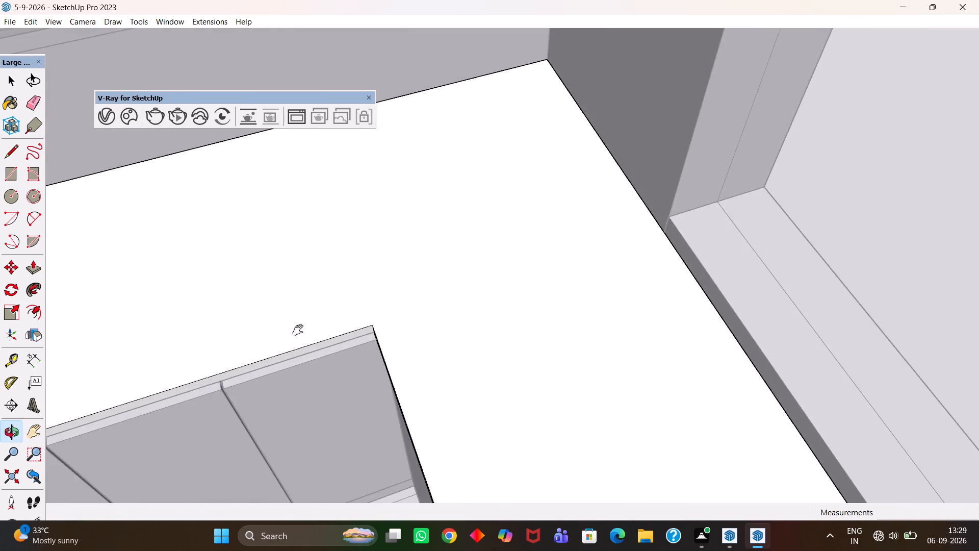
pyautogui.moveTo(298, 330); pyautogui.dragTo(535, 302)
pyautogui.moveTo(577, 375); pyautogui.dragTo(526, 373, button='middle')
pyautogui.scroll(1, 543, 372)
pyautogui.moveTo(368, 329); pyautogui.dragTo(514, 316)
pyautogui.moveTo(554, 344); pyautogui.dragTo(531, 346, button='middle')
pyautogui.scroll(1, 531, 346)
pyautogui.press('space')
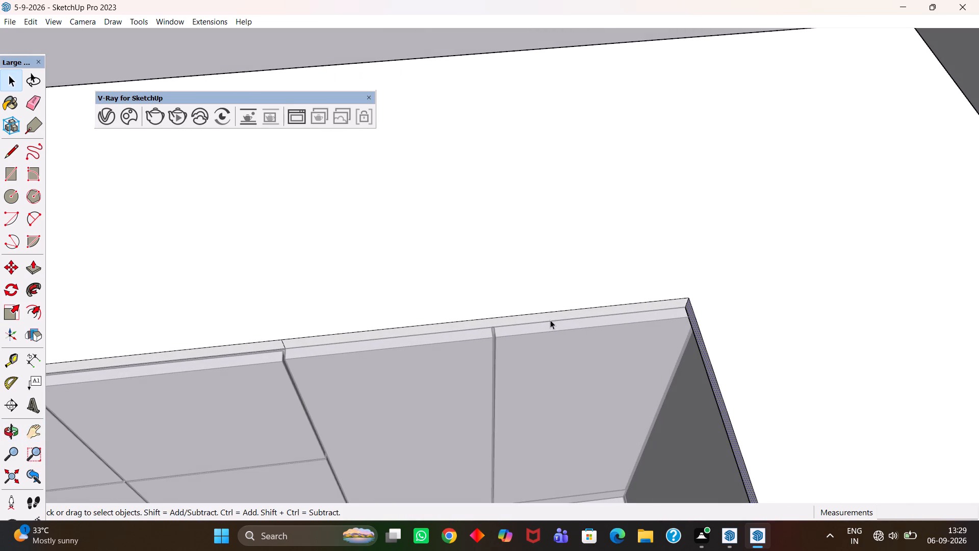
pyautogui.click(550, 317)
pyautogui.press('p')
pyautogui.click(550, 317)
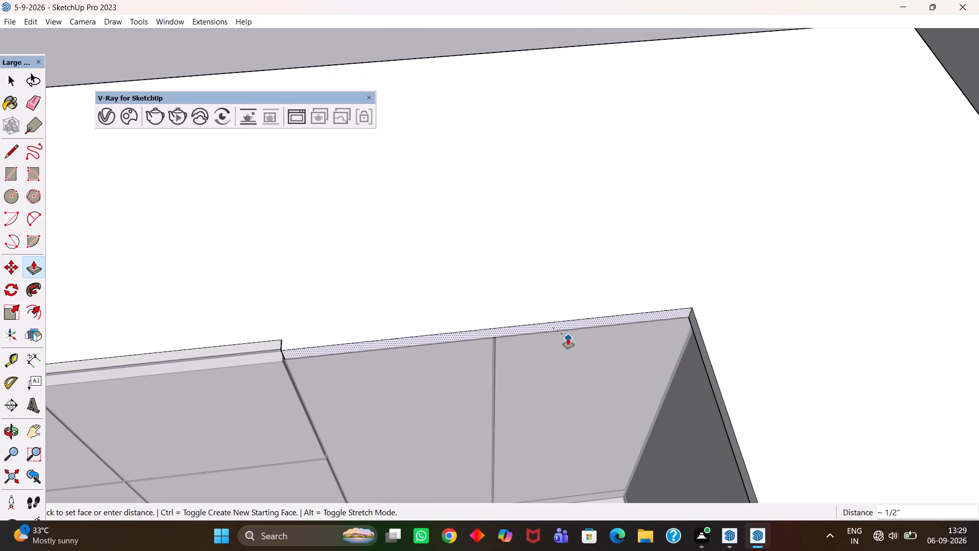
pyautogui.write('1"')
pyautogui.press('Return')
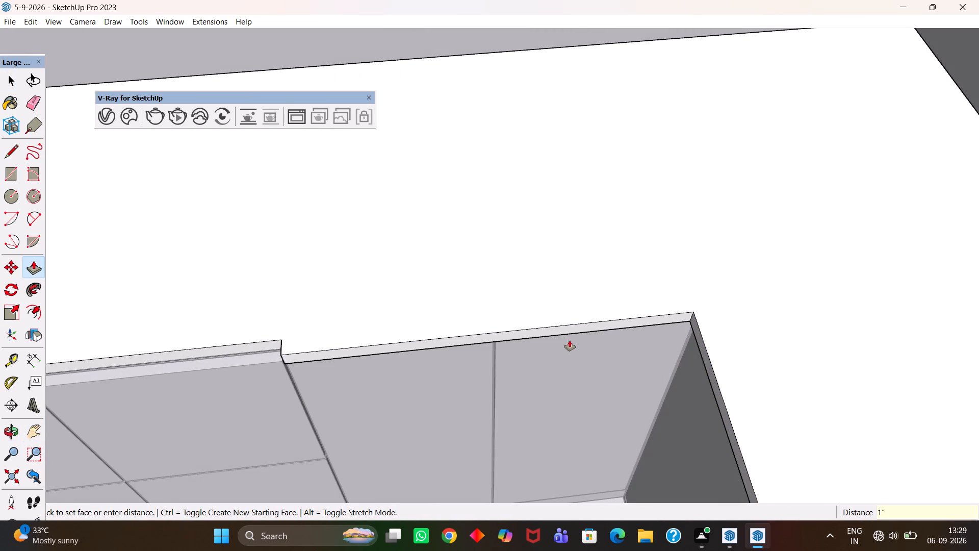
# Extend the long wall's second front edge face flush with the first section and erase the seam line between them.
pyautogui.press('h')
pyautogui.moveTo(405, 299); pyautogui.dragTo(553, 289)
pyautogui.scroll(3, 466, 317)
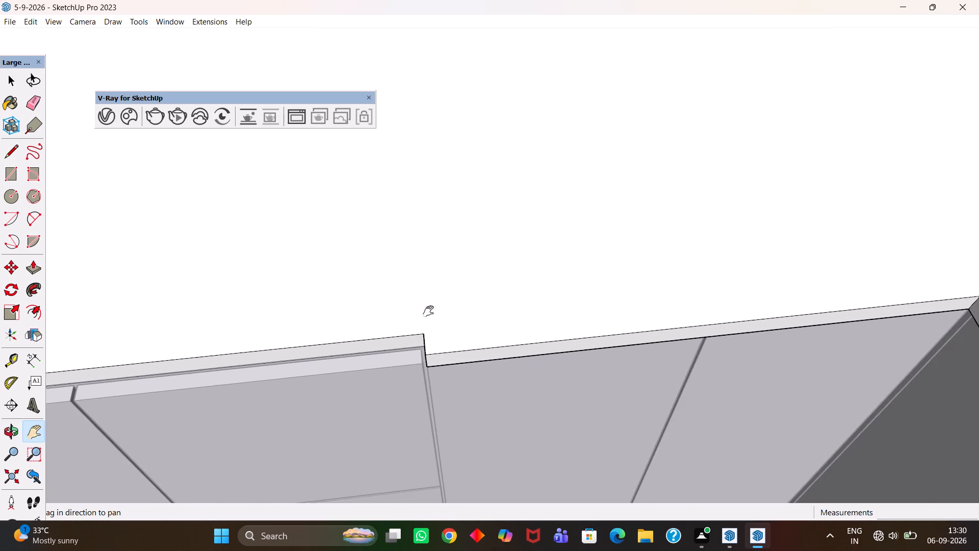
pyautogui.moveTo(388, 304); pyautogui.dragTo(468, 302)
pyautogui.moveTo(458, 344); pyautogui.dragTo(444, 346, button='middle')
pyautogui.scroll(1, 444, 346)
pyautogui.moveTo(437, 345); pyautogui.dragTo(576, 338)
pyautogui.press('space')
pyautogui.click(562, 335)
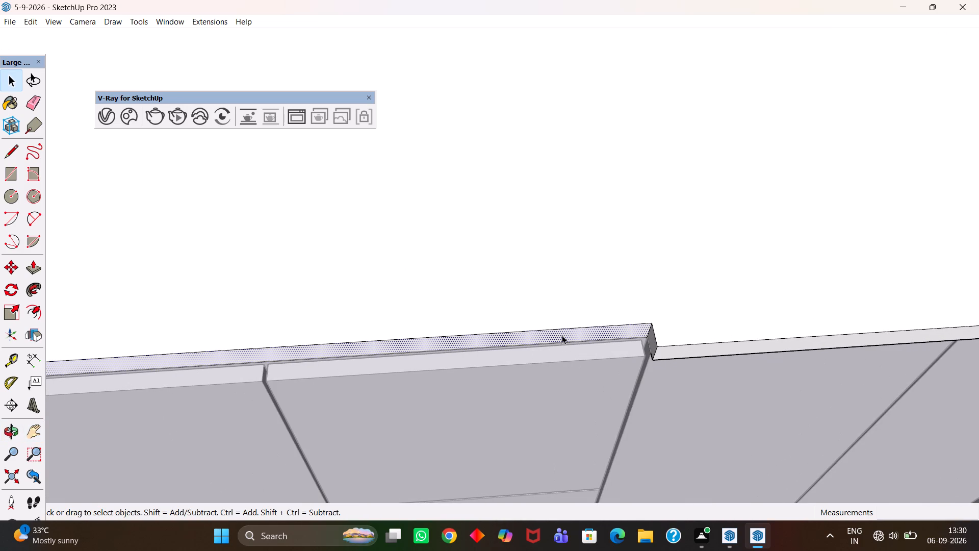
pyautogui.press('p')
pyautogui.click(562, 335)
pyautogui.click(670, 353)
pyautogui.scroll(3, 670, 353)
pyautogui.press('e')
pyautogui.moveTo(661, 351); pyautogui.dragTo(651, 355)
# Extend the following recessed front edge face on the long wall flush with its extended neighbour and erase their seam line.
pyautogui.scroll(-5, 651, 355)
pyautogui.press('h')
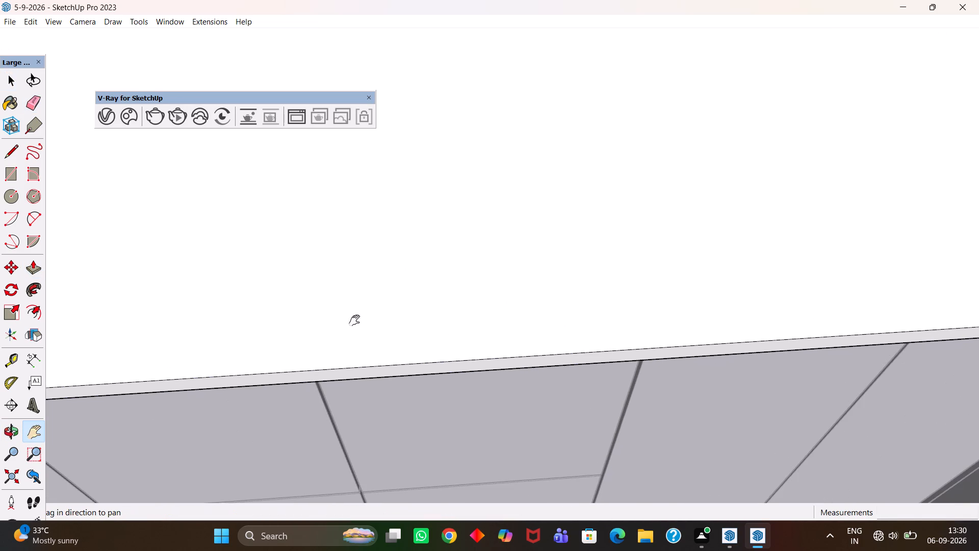
pyautogui.moveTo(308, 324); pyautogui.dragTo(747, 292)
pyautogui.scroll(-4, 715, 306)
pyautogui.scroll(3, 508, 360)
pyautogui.moveTo(427, 331); pyautogui.dragTo(511, 334)
pyautogui.press('space')
pyautogui.click(502, 333)
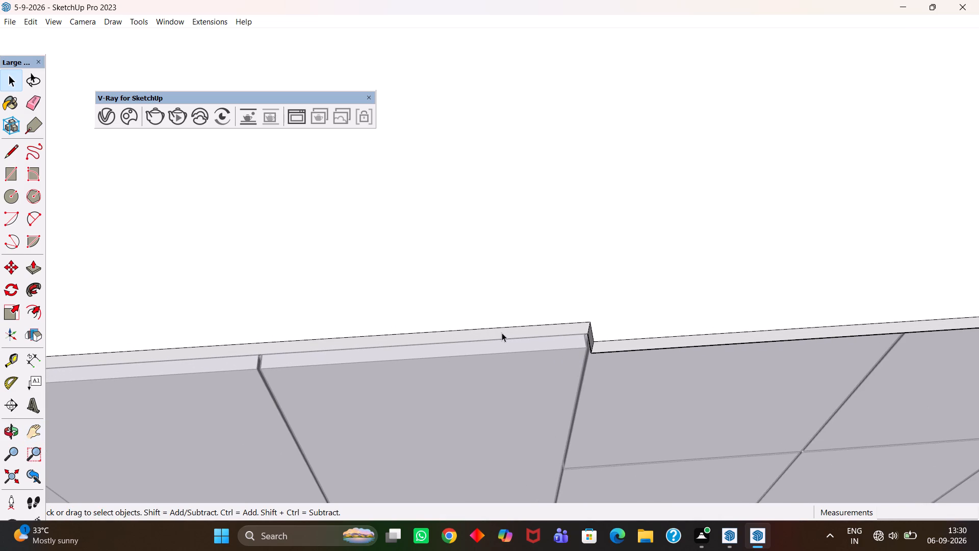
pyautogui.press('p')
pyautogui.click(502, 333)
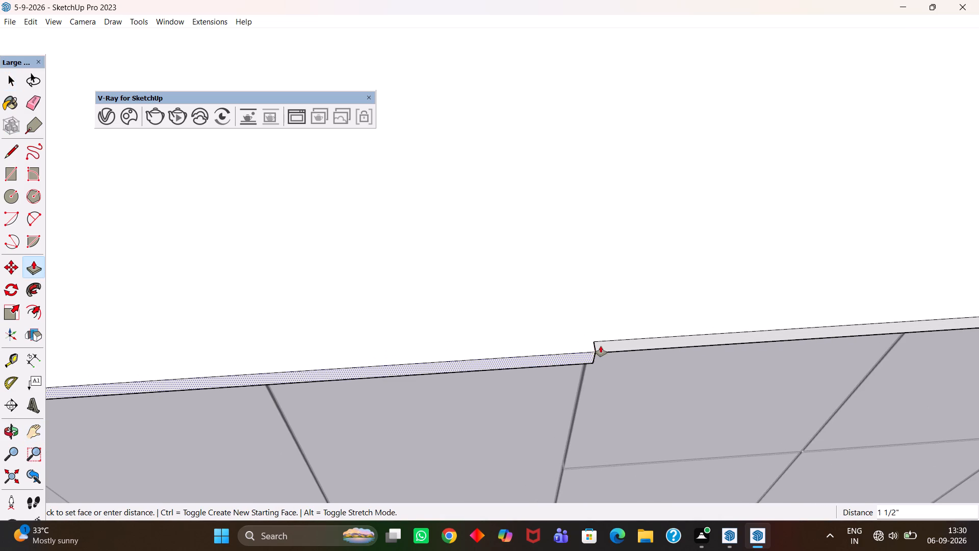
pyautogui.click(604, 345)
pyautogui.press('e')
pyautogui.scroll(2, 590, 347)
pyautogui.moveTo(590, 345); pyautogui.dragTo(596, 347)
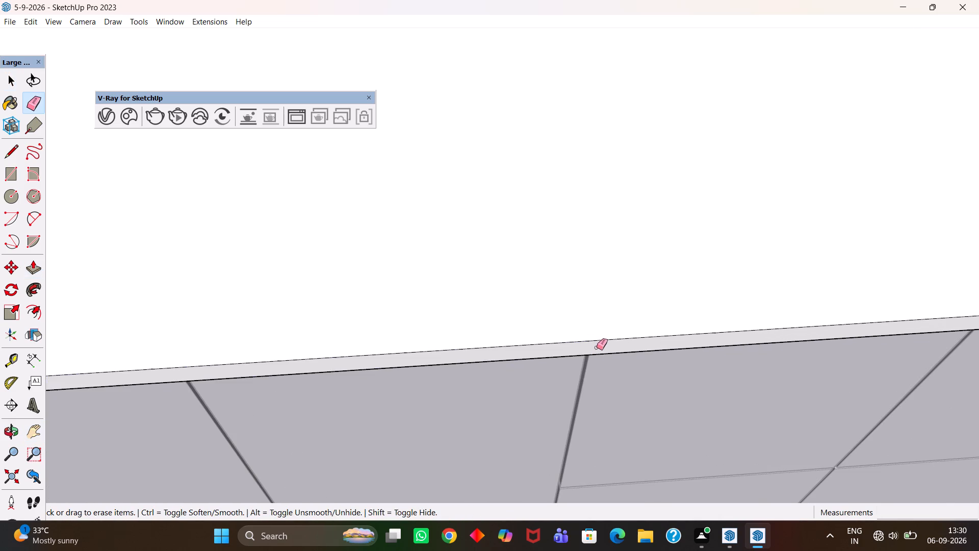
# Extend the next recessed front edge face along the long wall by 1", flush with its neighbour, and erase the seam line.
pyautogui.scroll(-4, 597, 347)
pyautogui.scroll(1, 603, 350)
pyautogui.moveTo(603, 350); pyautogui.dragTo(564, 360, button='middle')
pyautogui.press('h')
pyautogui.scroll(1, 404, 352)
pyautogui.moveTo(381, 347); pyautogui.dragTo(711, 359)
pyautogui.moveTo(341, 343); pyautogui.dragTo(550, 343)
pyautogui.moveTo(356, 331); pyautogui.dragTo(546, 362)
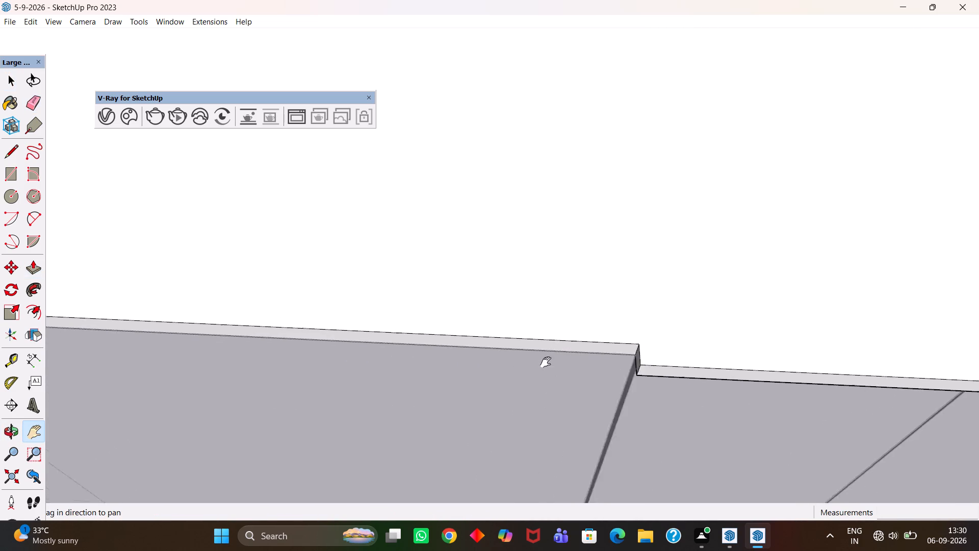
pyautogui.moveTo(546, 362); pyautogui.dragTo(547, 362)
pyautogui.moveTo(523, 362); pyautogui.dragTo(546, 362, button='middle')
pyautogui.scroll(1, 548, 347)
pyautogui.press('space')
pyautogui.click(547, 341)
pyautogui.press('p')
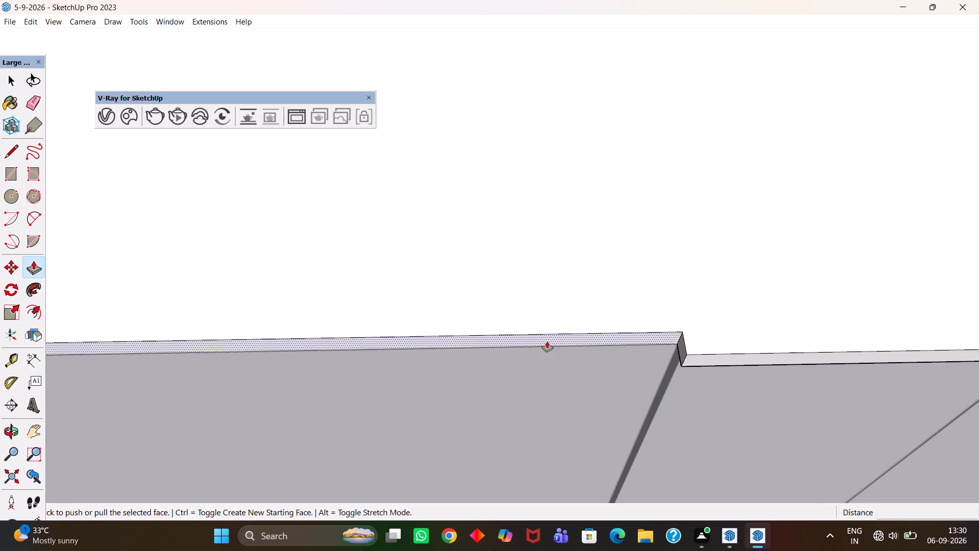
pyautogui.click(547, 341)
pyautogui.click(697, 357)
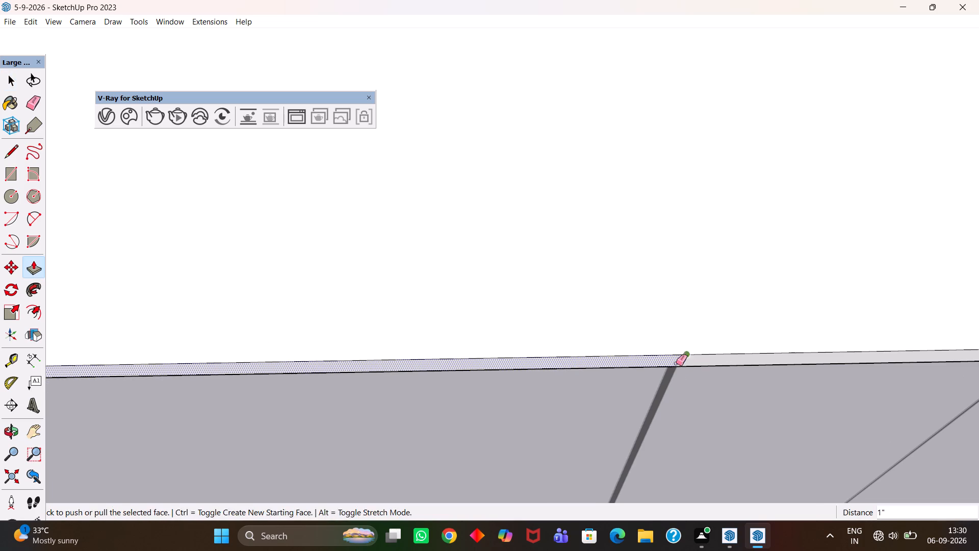
pyautogui.press('e')
pyautogui.click(684, 361)
# Extend the last front edge face at the long wall's free end by 1", flush with its neighbour, and erase the seam line.
pyautogui.moveTo(673, 366); pyautogui.dragTo(652, 366, button='middle')
pyautogui.scroll(-3, 651, 366)
pyautogui.press('h')
pyautogui.moveTo(391, 331); pyautogui.dragTo(427, 336)
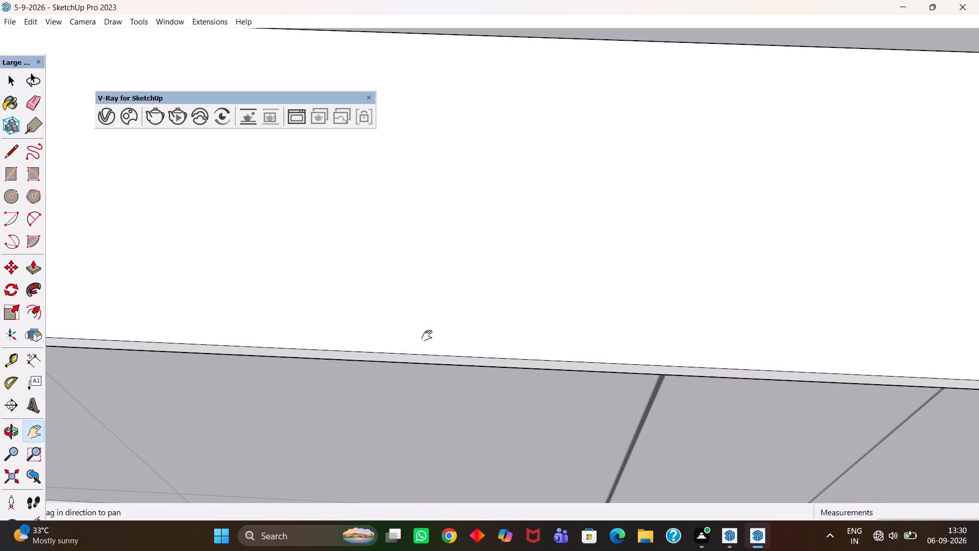
pyautogui.moveTo(427, 336); pyautogui.dragTo(814, 360)
pyautogui.moveTo(316, 345); pyautogui.dragTo(509, 336)
pyautogui.moveTo(460, 346); pyautogui.dragTo(507, 348, button='middle')
pyautogui.scroll(1, 507, 348)
pyautogui.press('space')
pyautogui.click(521, 338)
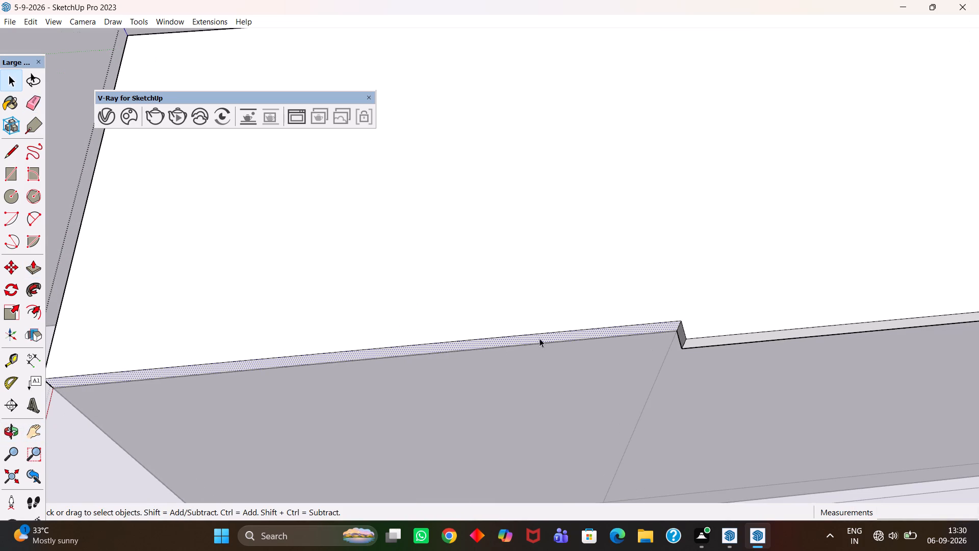
pyautogui.press('p')
pyautogui.click(605, 336)
pyautogui.click(691, 343)
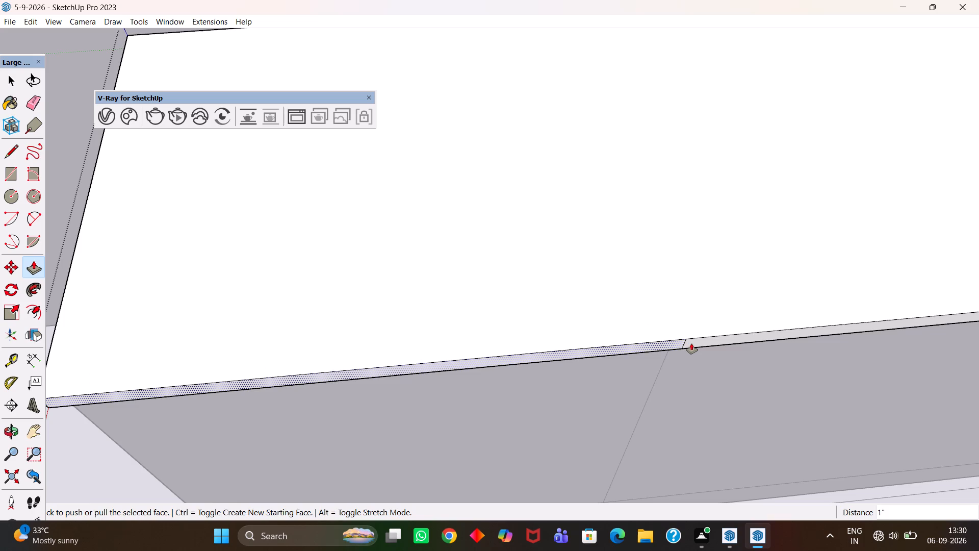
pyautogui.scroll(3, 691, 343)
pyautogui.press('e')
pyautogui.click(682, 346)
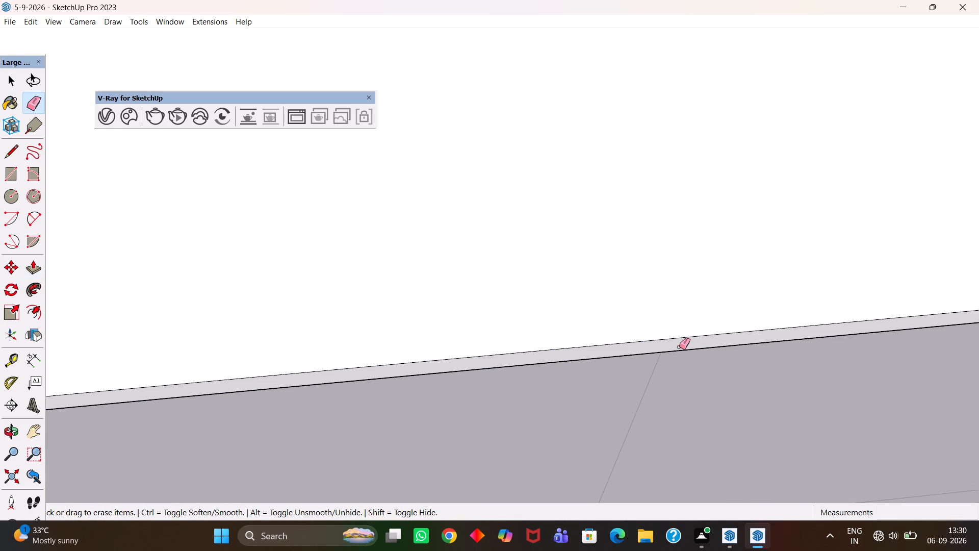
# Examine the countertop's front edge and the base cabinet shutters below it at the long wall's free end.
pyautogui.scroll(-5, 629, 345)
pyautogui.press('h')
pyautogui.moveTo(594, 360); pyautogui.dragTo(572, 361, button='middle')
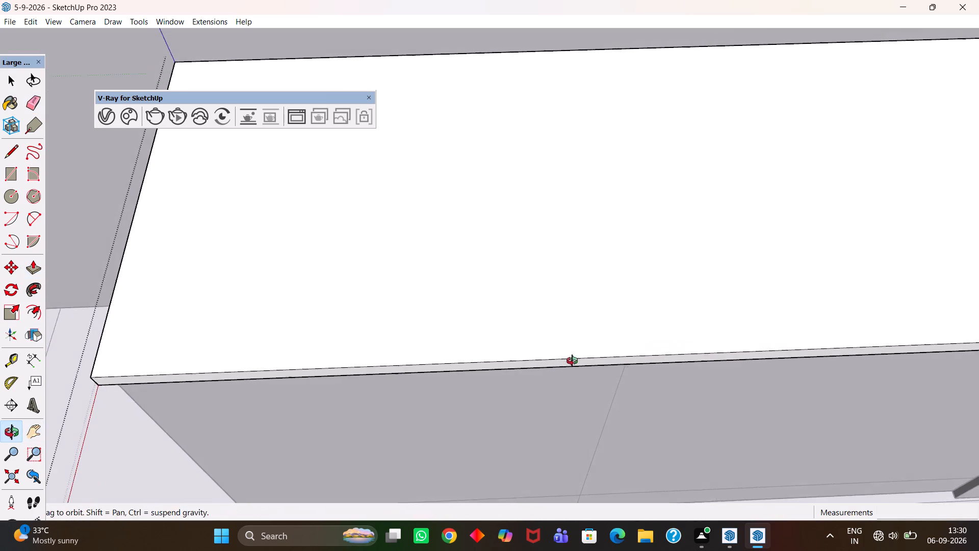
pyautogui.moveTo(572, 361); pyautogui.dragTo(571, 359, button='middle')
pyautogui.scroll(-5, 522, 364)
pyautogui.press('h')
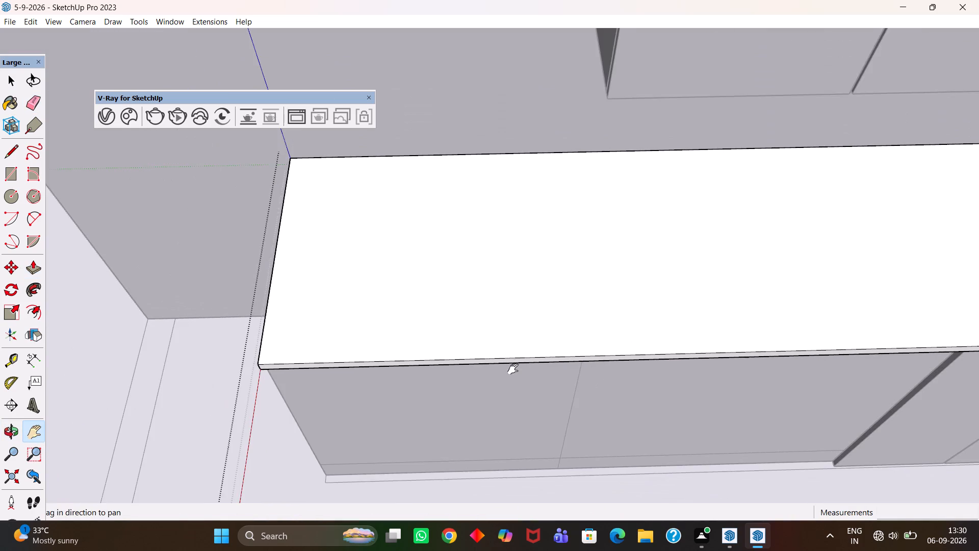
pyautogui.moveTo(489, 372); pyautogui.dragTo(570, 354, button='middle')
pyautogui.scroll(1, 531, 342)
pyautogui.press('h')
pyautogui.moveTo(754, 406); pyautogui.dragTo(613, 330)
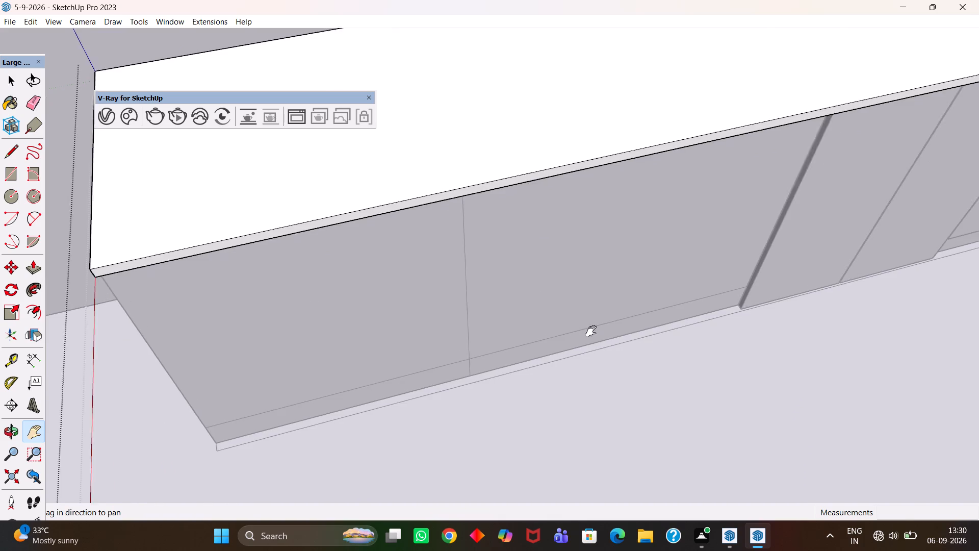
# Close the countertop group, returning to the whole kitchen model, and save the file.
pyautogui.scroll(-3, 569, 336)
pyautogui.moveTo(537, 343); pyautogui.dragTo(634, 351, button='middle')
pyautogui.scroll(1, 564, 350)
pyautogui.moveTo(680, 346); pyautogui.dragTo(560, 357)
pyautogui.moveTo(532, 365); pyautogui.dragTo(550, 358, button='middle')
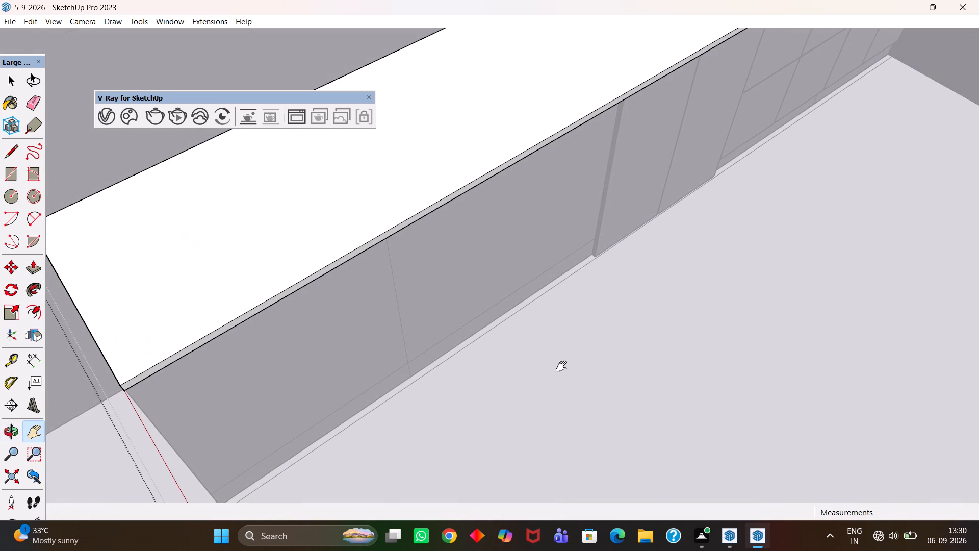
pyautogui.press('space')
pyautogui.click(669, 367)
pyautogui.doubleClick(637, 339)
pyautogui.scroll(-11, 623, 354)
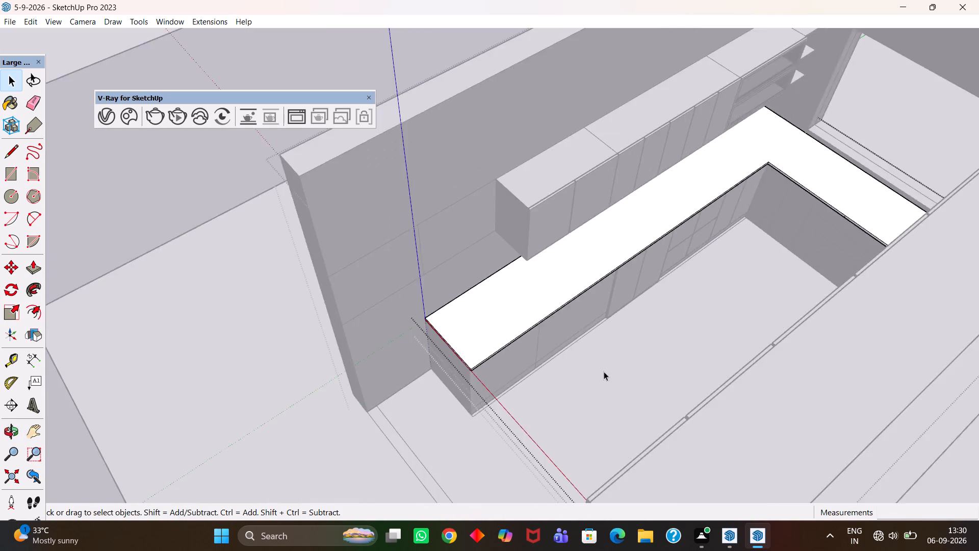
pyautogui.scroll(-10, 604, 371)
pyautogui.press('space')
pyautogui.doubleClick(384, 293)
pyautogui.scroll(3, 597, 396)
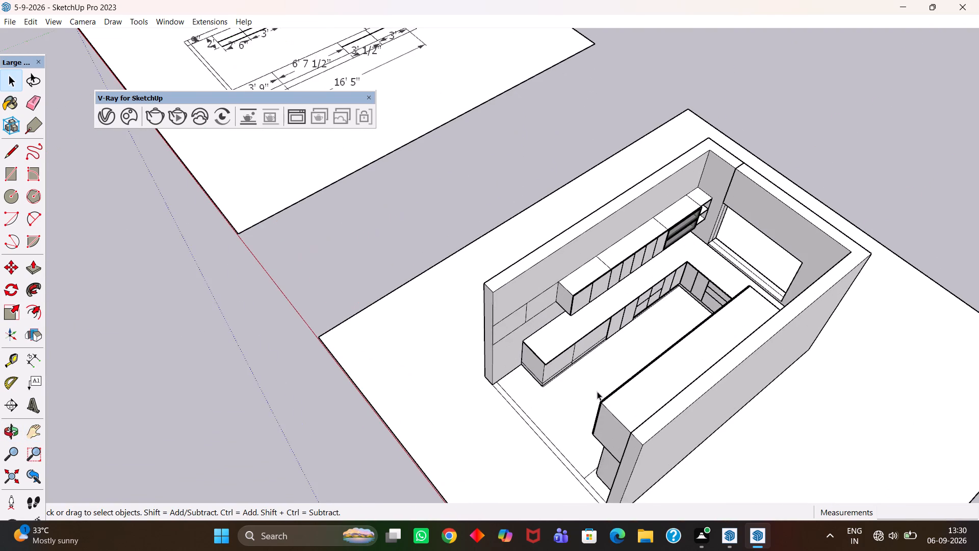
pyautogui.scroll(1, 584, 390)
pyautogui.hotkey('ctrl', 's')
# Save the kitchen model again with the long base cabinet run and its countertop in view.
pyautogui.scroll(3, 584, 390)
pyautogui.moveTo(564, 393); pyautogui.dragTo(642, 388, button='middle')
pyautogui.scroll(1, 568, 395)
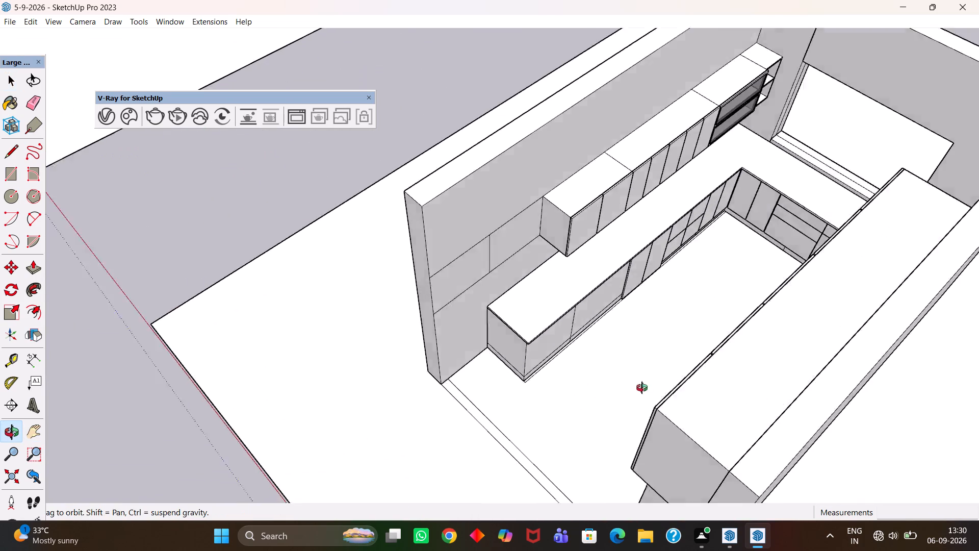
pyautogui.moveTo(642, 388); pyautogui.dragTo(699, 377, button='middle')
pyautogui.scroll(1, 699, 377)
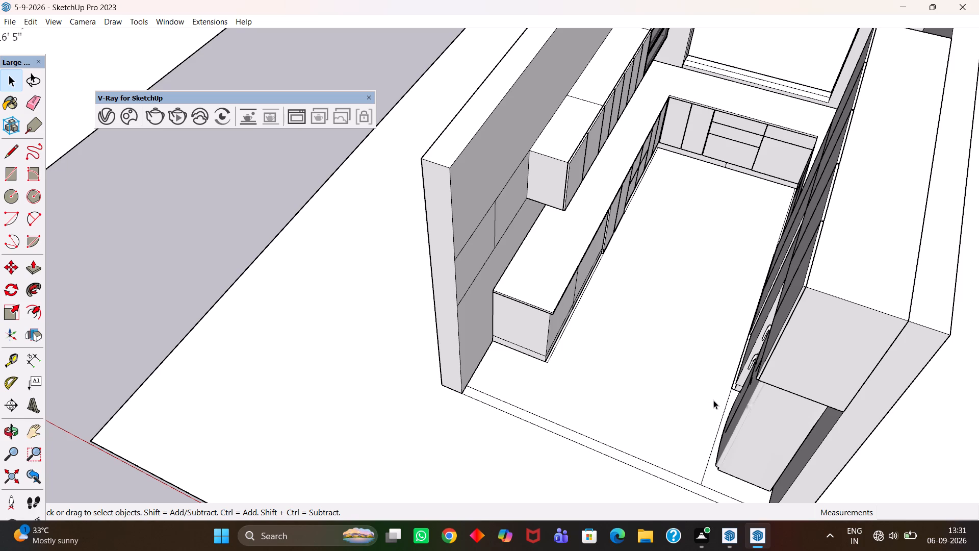
pyautogui.hotkey('ctrl', 's')
# Examine the whole kitchen from above its open end, including the base cabinets, countertop, wall cabinets and tall units.
pyautogui.scroll(-4, 705, 408)
pyautogui.scroll(5, 678, 408)
pyautogui.moveTo(631, 394); pyautogui.dragTo(658, 385, button='middle')
pyautogui.scroll(2, 631, 394)
pyautogui.press('h')
pyautogui.scroll(-10, 649, 378)
pyautogui.moveTo(669, 328); pyautogui.dragTo(584, 384)
pyautogui.scroll(2, 575, 382)
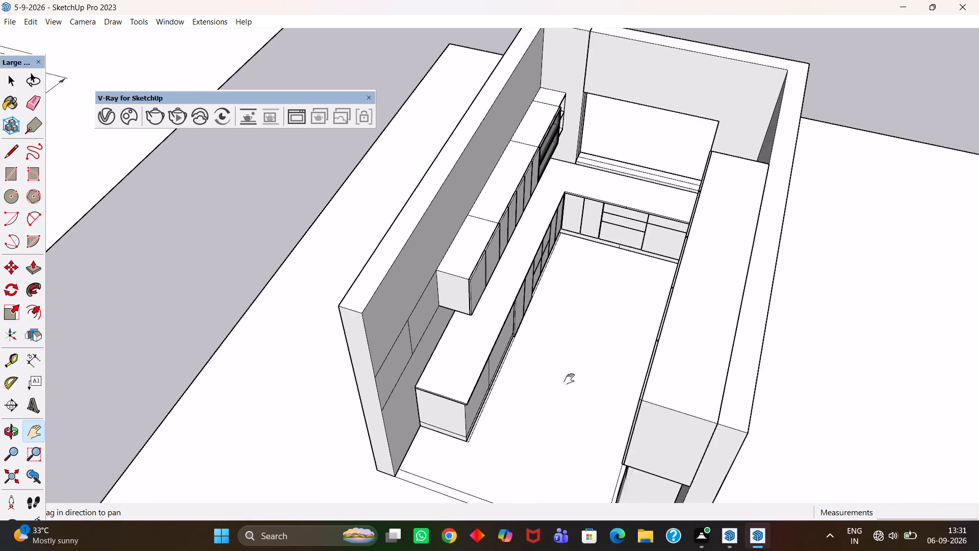
pyautogui.scroll(3, 569, 379)
pyautogui.moveTo(565, 379); pyautogui.dragTo(608, 393, button='middle')
pyautogui.scroll(-4, 604, 390)
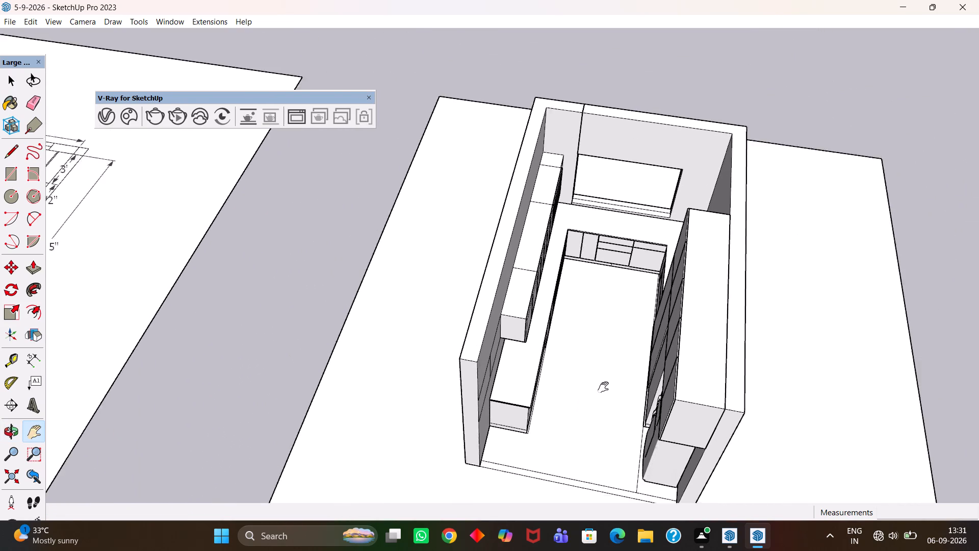
pyautogui.scroll(-6, 603, 387)
pyautogui.scroll(5, 604, 372)
pyautogui.moveTo(596, 367); pyautogui.dragTo(617, 356, button='middle')
pyautogui.scroll(2, 608, 359)
# Save the kitchen model.
pyautogui.hotkey('ctrl', 's')
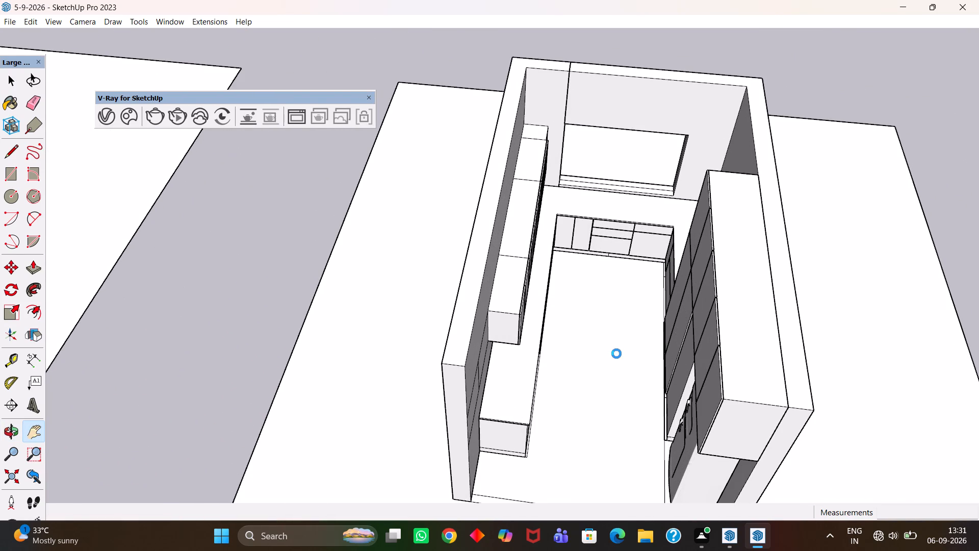
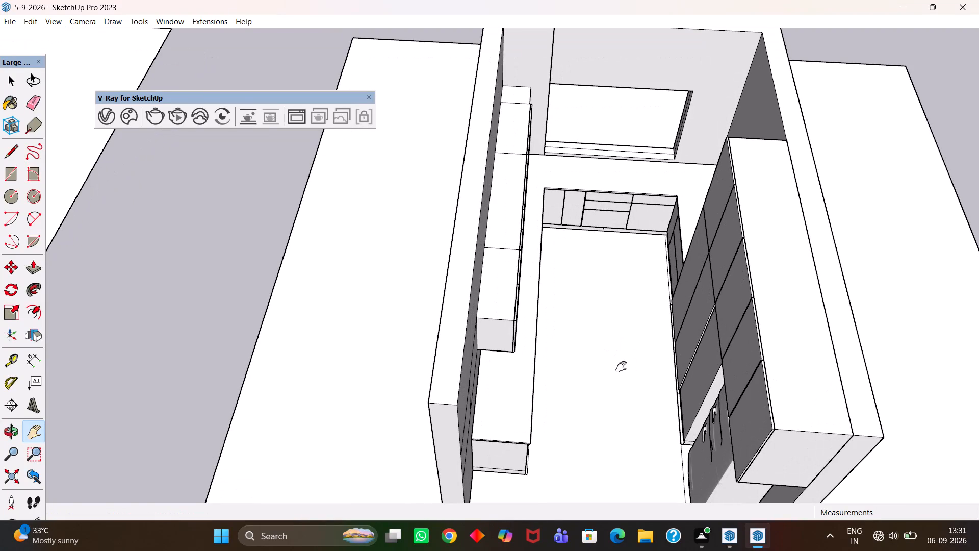
# Examine the kitchen from above its open end, checking the base cabinets, countertop and tall unit shutters along the aisle.
pyautogui.scroll(4, 621, 367)
pyautogui.scroll(-5, 613, 363)
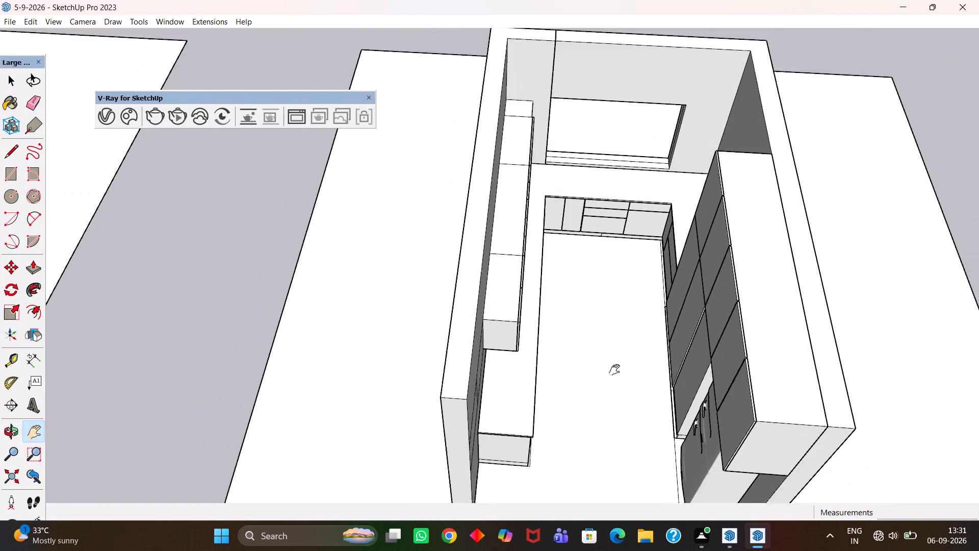
pyautogui.scroll(-1, 614, 370)
pyautogui.moveTo(609, 360); pyautogui.dragTo(595, 294, button='middle')
pyautogui.middleClick(595, 294)
pyautogui.scroll(2, 595, 294)
pyautogui.middleClick(595, 294)
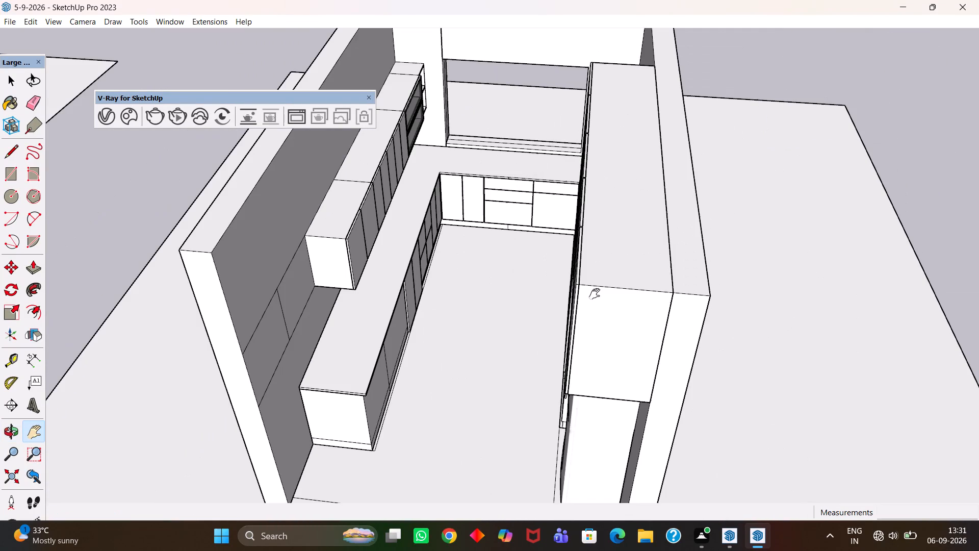
pyautogui.scroll(3, 595, 294)
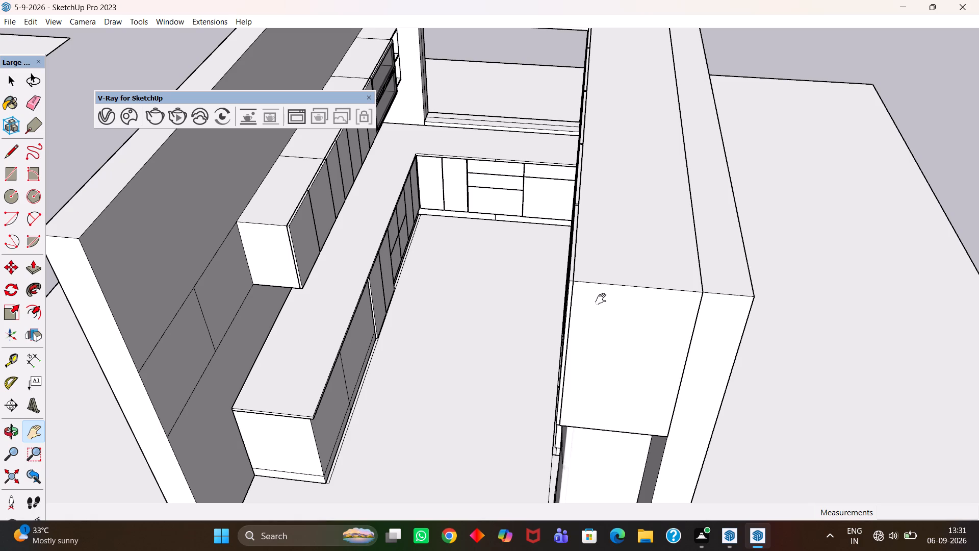
pyautogui.scroll(3, 601, 299)
pyautogui.scroll(-5, 582, 297)
pyautogui.moveTo(535, 284); pyautogui.dragTo(606, 335, button='middle')
pyautogui.scroll(1, 575, 332)
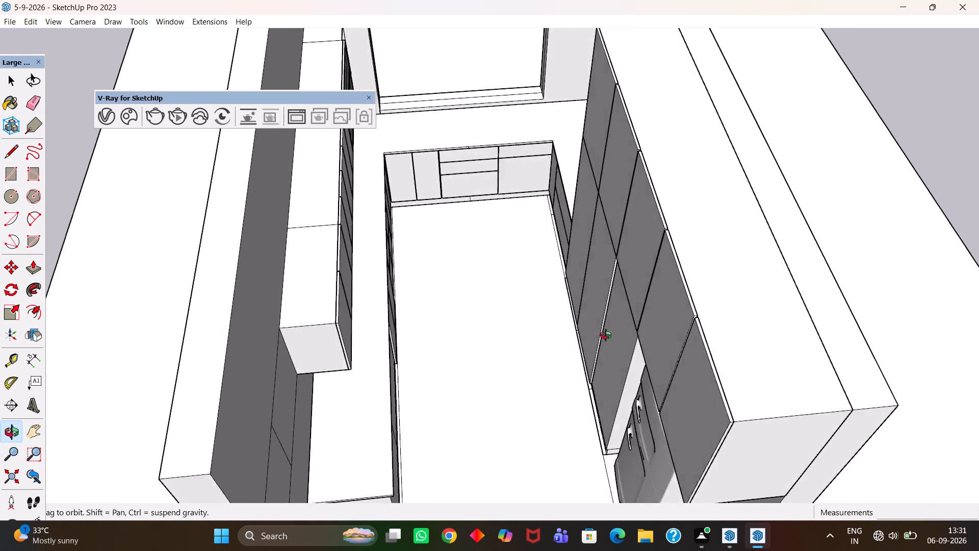
pyautogui.moveTo(606, 335); pyautogui.dragTo(596, 261, button='middle')
pyautogui.scroll(1, 596, 261)
pyautogui.moveTo(603, 258); pyautogui.dragTo(662, 282, button='middle')
pyautogui.scroll(6, 662, 282)
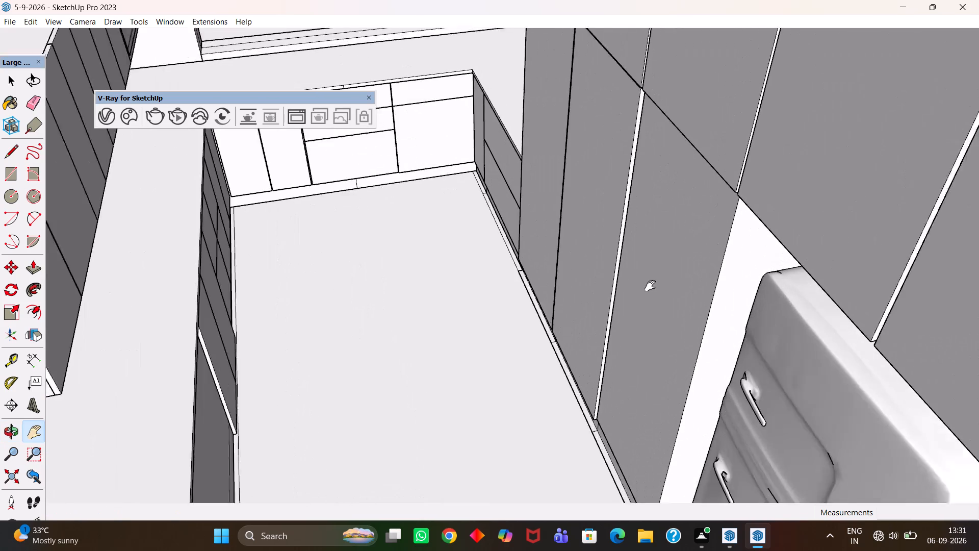
pyautogui.scroll(1, 650, 286)
pyautogui.scroll(-9, 589, 288)
pyautogui.moveTo(514, 211); pyautogui.dragTo(553, 352)
pyautogui.moveTo(487, 242); pyautogui.dragTo(529, 314)
# Examine the wall cabinet run, including its top faces, shutters, glass-front units and open corner shelves.
pyautogui.moveTo(601, 354); pyautogui.dragTo(411, 377, button='middle')
pyautogui.scroll(3, 411, 377)
pyautogui.scroll(4, 384, 340)
pyautogui.moveTo(349, 326); pyautogui.dragTo(476, 324)
pyautogui.scroll(-5, 476, 325)
pyautogui.moveTo(563, 328); pyautogui.dragTo(369, 366, button='middle')
pyautogui.scroll(1, 561, 332)
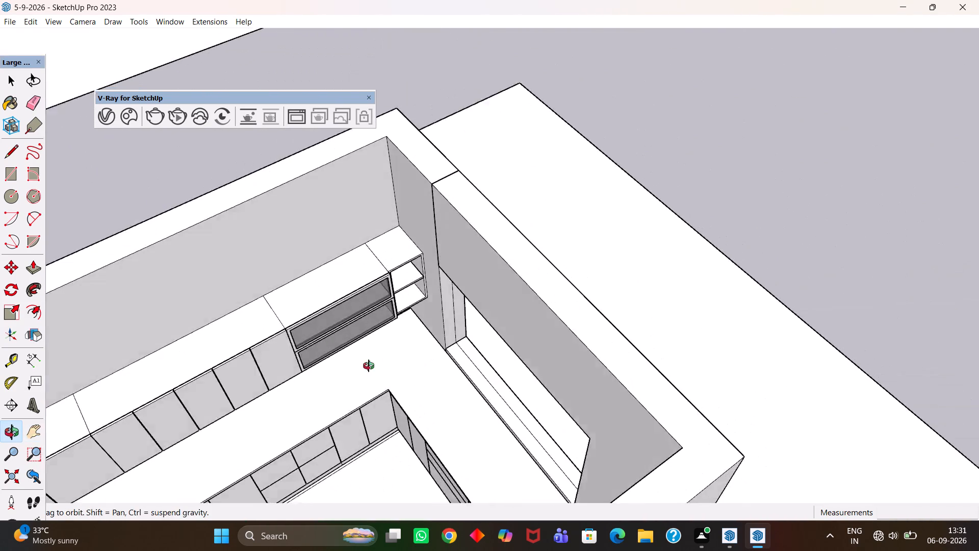
pyautogui.moveTo(369, 366); pyautogui.dragTo(378, 362, button='middle')
pyautogui.scroll(3, 378, 362)
pyautogui.moveTo(318, 346); pyautogui.dragTo(594, 338)
pyautogui.scroll(-4, 599, 344)
pyautogui.scroll(1, 623, 369)
pyautogui.moveTo(623, 369); pyautogui.dragTo(596, 371, button='middle')
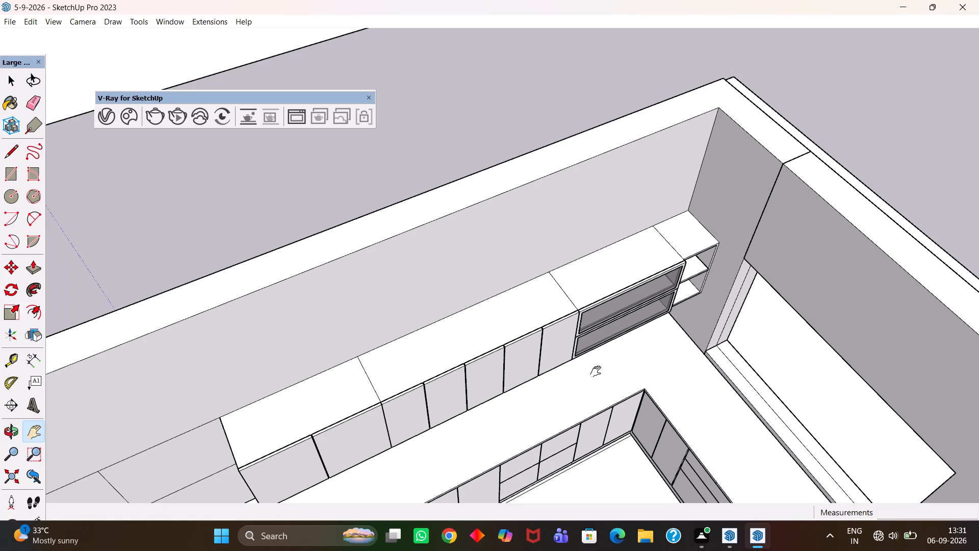
pyautogui.scroll(7, 602, 334)
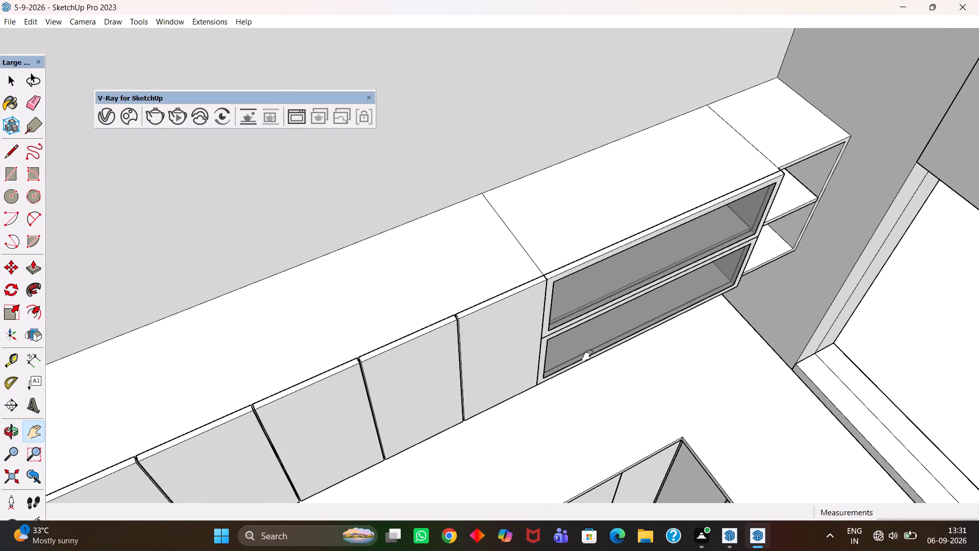
pyautogui.scroll(-8, 539, 364)
pyautogui.scroll(1, 561, 340)
pyautogui.moveTo(571, 343); pyautogui.dragTo(479, 363, button='middle')
pyautogui.scroll(1, 433, 354)
pyautogui.moveTo(426, 351); pyautogui.dragTo(576, 321)
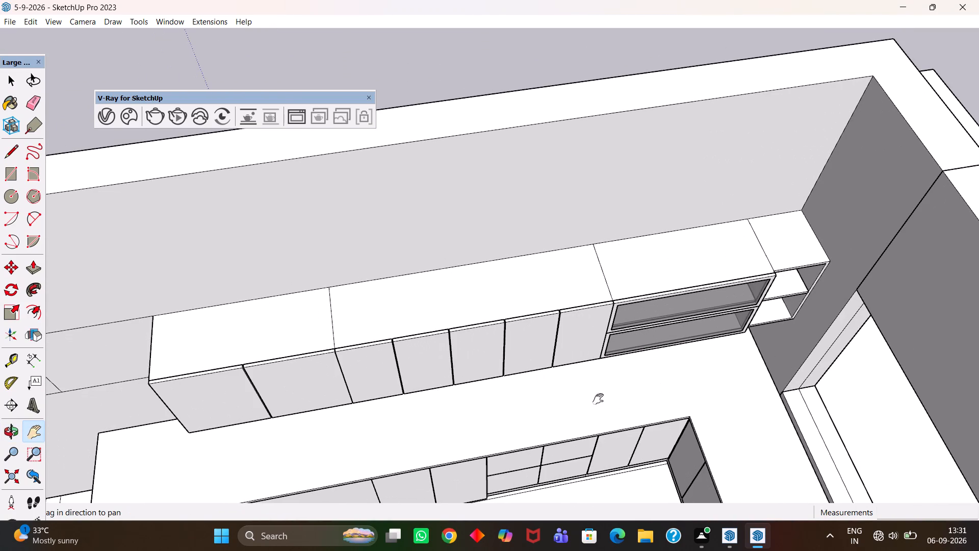
pyautogui.moveTo(579, 383); pyautogui.dragTo(529, 387, button='middle')
pyautogui.scroll(1, 530, 387)
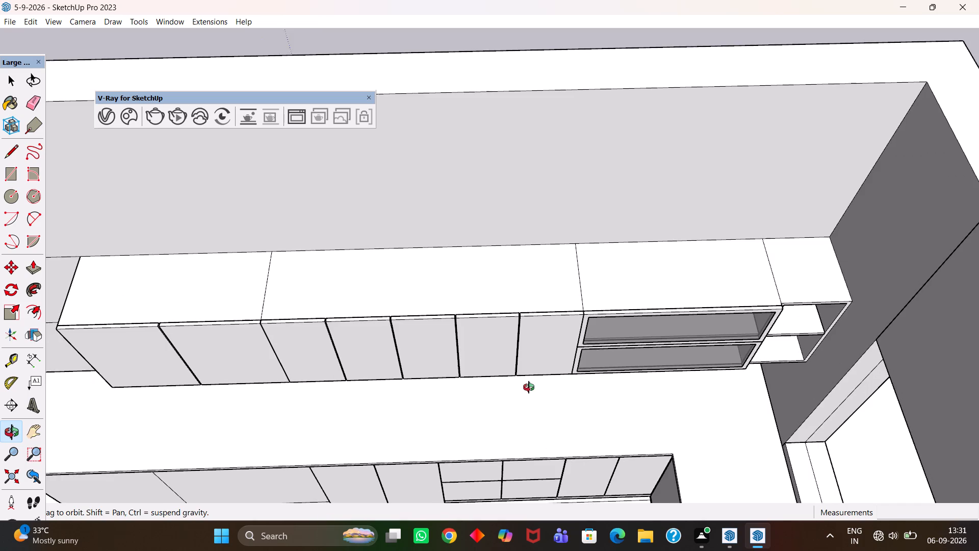
pyautogui.moveTo(529, 387); pyautogui.dragTo(528, 388, button='middle')
pyautogui.scroll(-2, 525, 388)
pyautogui.moveTo(477, 369); pyautogui.dragTo(585, 379)
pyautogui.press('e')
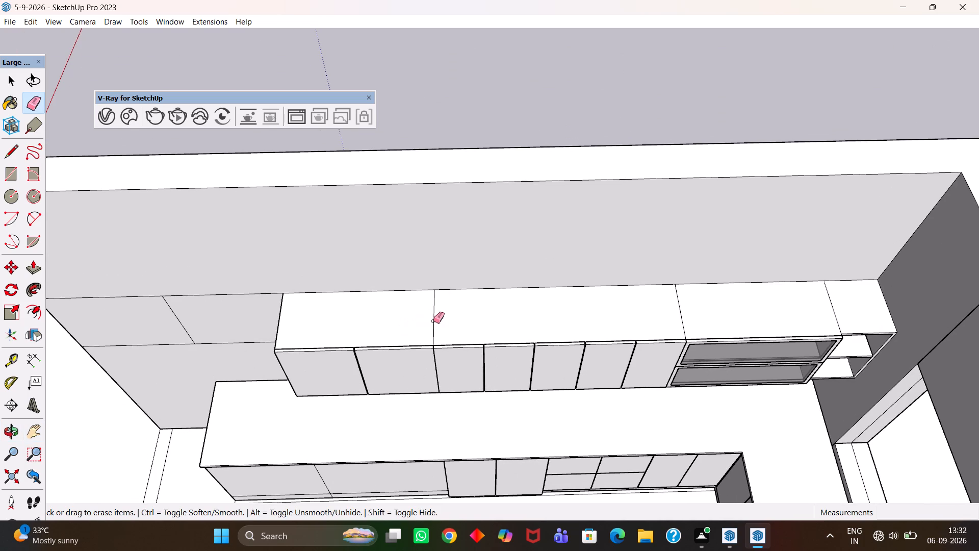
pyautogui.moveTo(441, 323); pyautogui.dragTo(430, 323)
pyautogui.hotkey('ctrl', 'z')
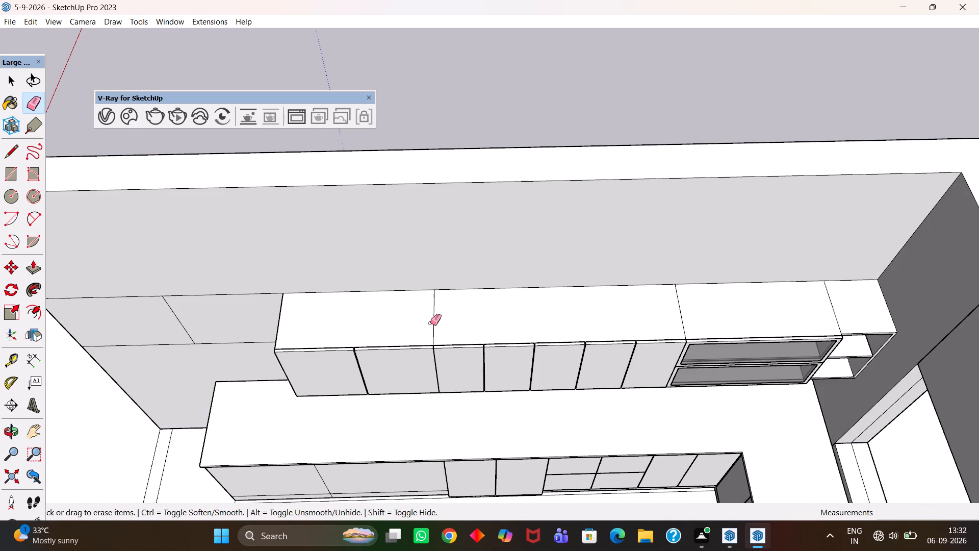
# Open the group containing the wall cabinets, erase the three dividing lines across their top surface, and close the group.
pyautogui.press('space')
pyautogui.click(471, 318)
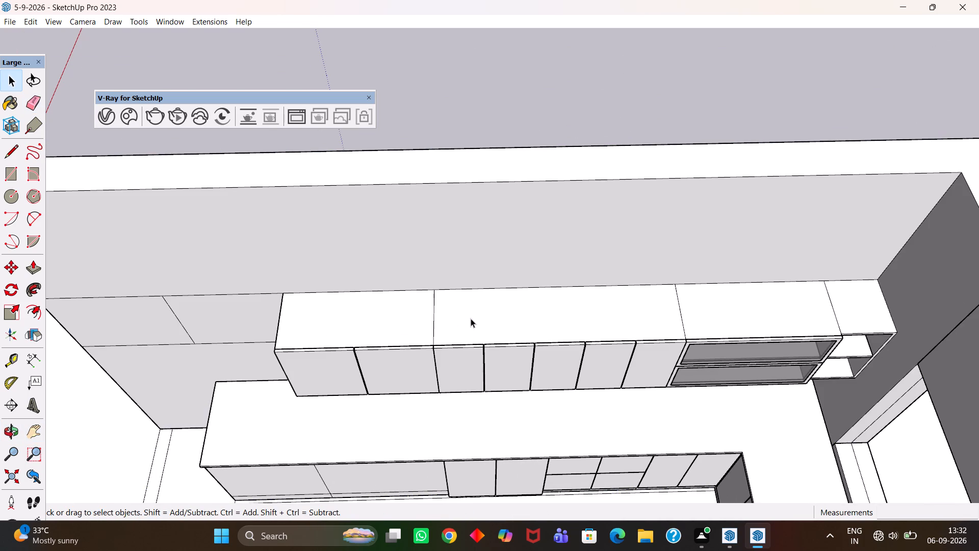
pyautogui.click(471, 318)
pyautogui.press('e')
pyautogui.moveTo(453, 314); pyautogui.dragTo(431, 318)
pyautogui.moveTo(548, 310); pyautogui.dragTo(686, 310)
pyautogui.moveTo(816, 307); pyautogui.dragTo(846, 305)
pyautogui.scroll(-9, 529, 307)
pyautogui.press('space')
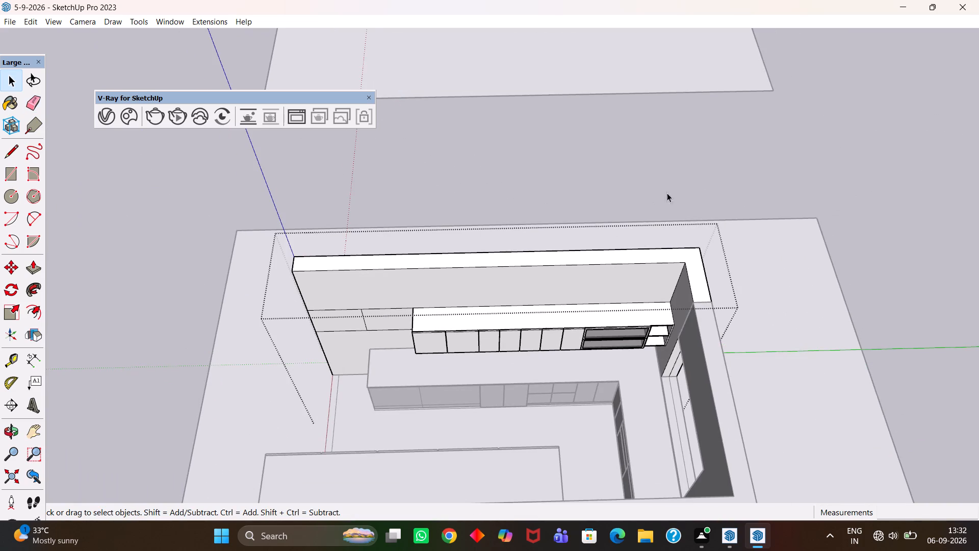
pyautogui.doubleClick(676, 186)
# Examine the whole kitchen from above and from its open end, including the cleaned wall cabinet top and tall units.
pyautogui.scroll(-4, 544, 253)
pyautogui.moveTo(473, 318); pyautogui.dragTo(583, 310, button='middle')
pyautogui.scroll(1, 484, 323)
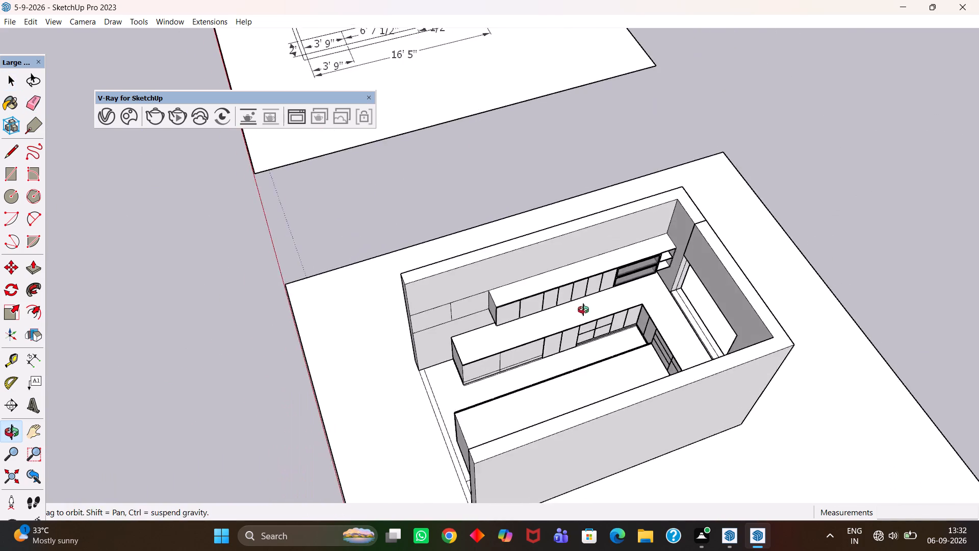
pyautogui.moveTo(583, 310); pyautogui.dragTo(591, 309, button='middle')
pyautogui.moveTo(477, 317); pyautogui.dragTo(601, 323, button='middle')
pyautogui.scroll(1, 495, 322)
pyautogui.moveTo(546, 322); pyautogui.dragTo(627, 319, button='middle')
pyautogui.scroll(4, 627, 319)
pyautogui.press('h')
pyautogui.moveTo(628, 274); pyautogui.dragTo(534, 339)
pyautogui.moveTo(491, 365); pyautogui.dragTo(614, 355, button='middle')
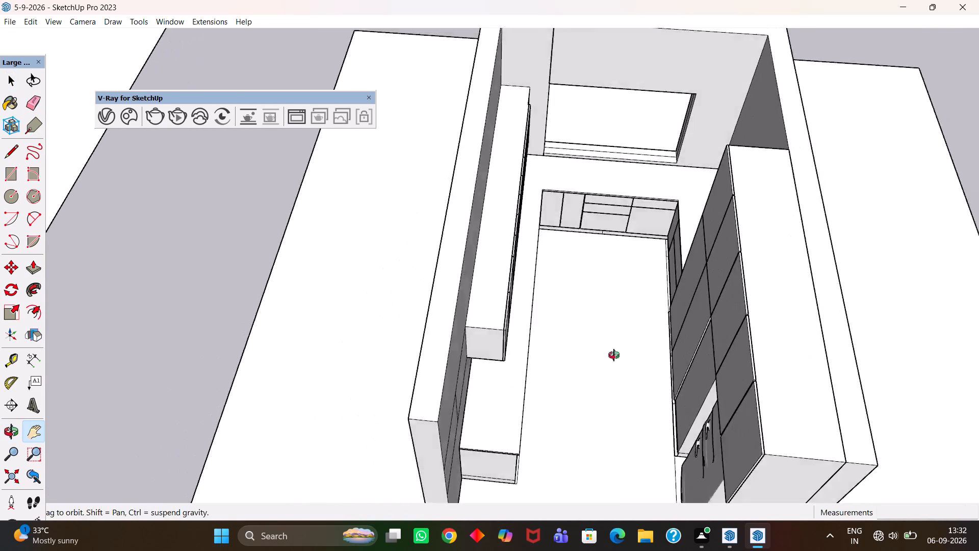
pyautogui.moveTo(614, 355); pyautogui.dragTo(643, 343, button='middle')
pyautogui.scroll(-7, 643, 343)
pyautogui.moveTo(649, 299); pyautogui.dragTo(651, 324, button='middle')
pyautogui.scroll(3, 651, 324)
pyautogui.moveTo(650, 323); pyautogui.dragTo(560, 296)
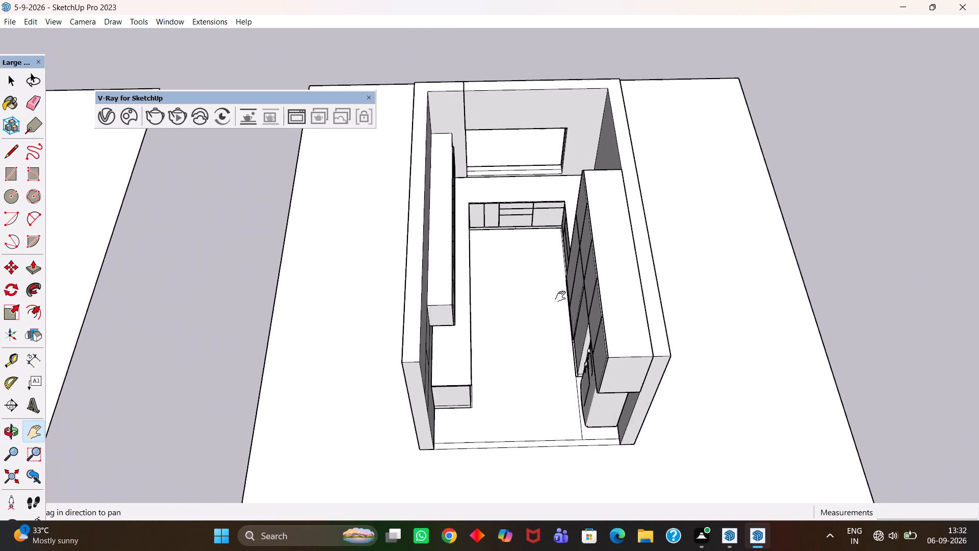
pyautogui.scroll(-5, 557, 298)
pyautogui.moveTo(557, 345); pyautogui.dragTo(576, 307, button='middle')
pyautogui.scroll(5, 579, 307)
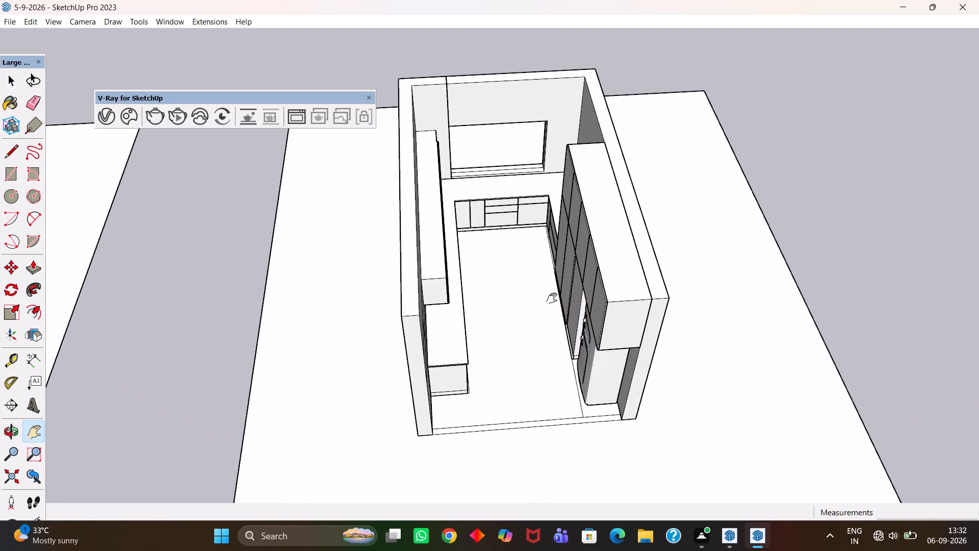
pyautogui.scroll(3, 552, 298)
pyautogui.scroll(-4, 552, 298)
pyautogui.moveTo(530, 292); pyautogui.dragTo(557, 323)
# Save the kitchen model.
pyautogui.hotkey('ctrl', 's')
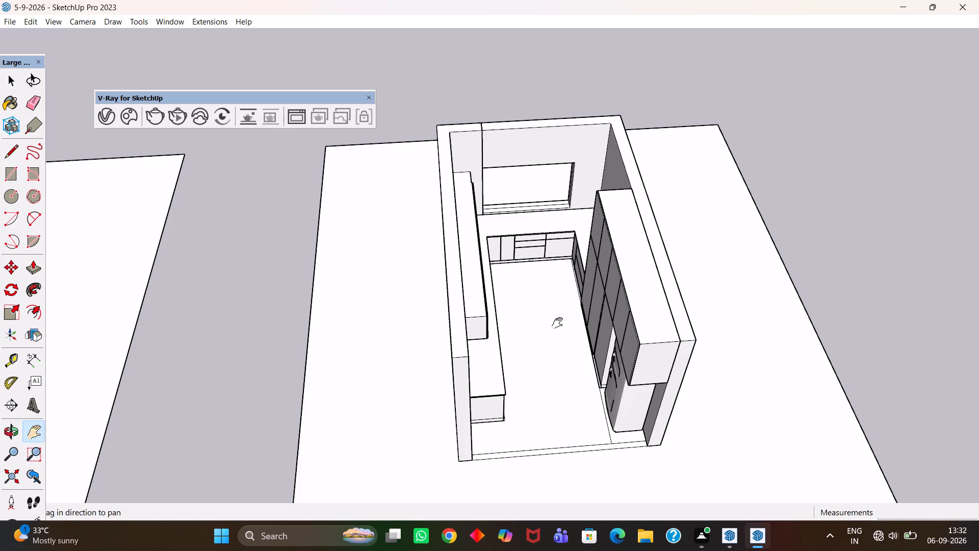
# Examine the kitchen interior from its open end, including the countertop runs, wall cabinets, tall units and refrigerator.
pyautogui.scroll(4, 558, 347)
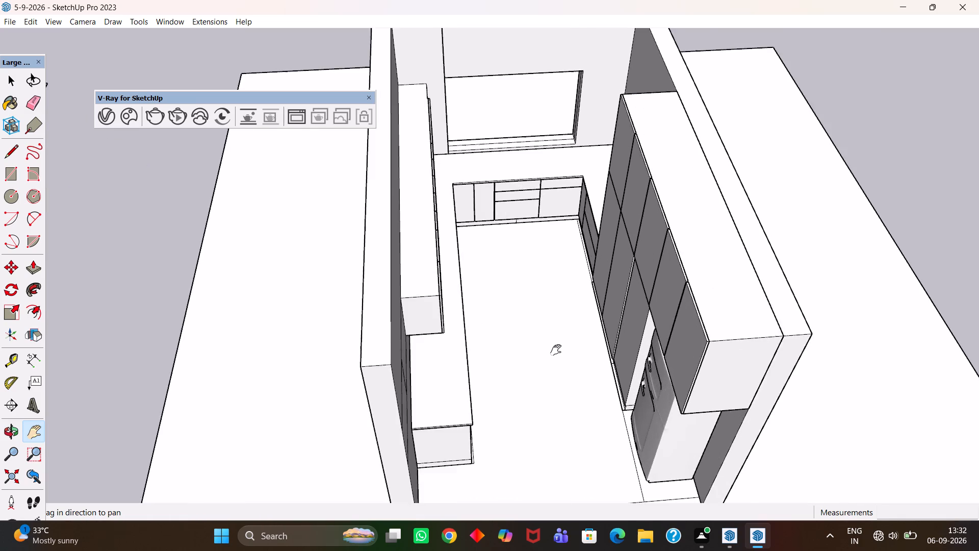
pyautogui.scroll(2, 556, 350)
pyautogui.moveTo(564, 371); pyautogui.dragTo(546, 341, button='middle')
pyautogui.scroll(1, 547, 361)
pyautogui.scroll(-3, 546, 339)
pyautogui.moveTo(550, 342); pyautogui.dragTo(555, 345, button='middle')
pyautogui.scroll(2, 555, 345)
pyautogui.scroll(-2, 550, 336)
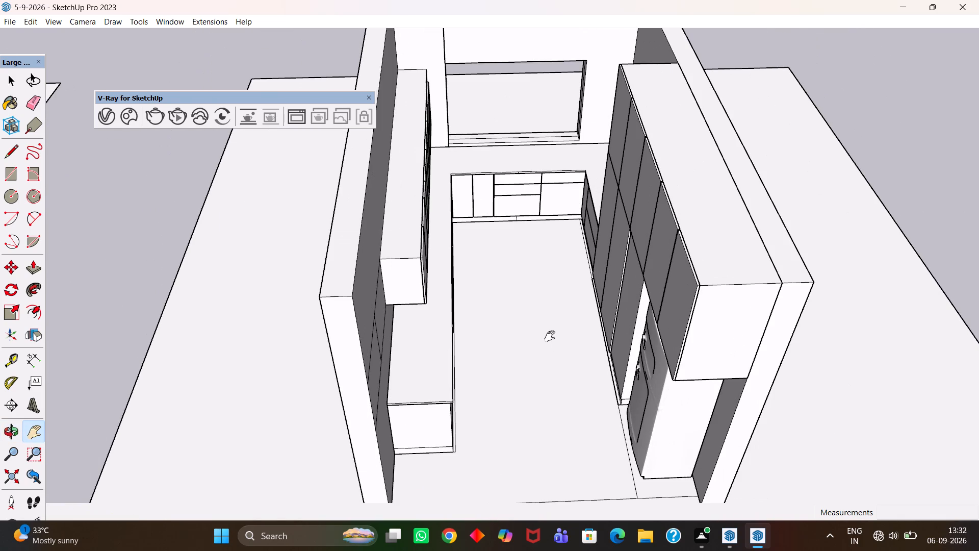
pyautogui.scroll(-2, 540, 333)
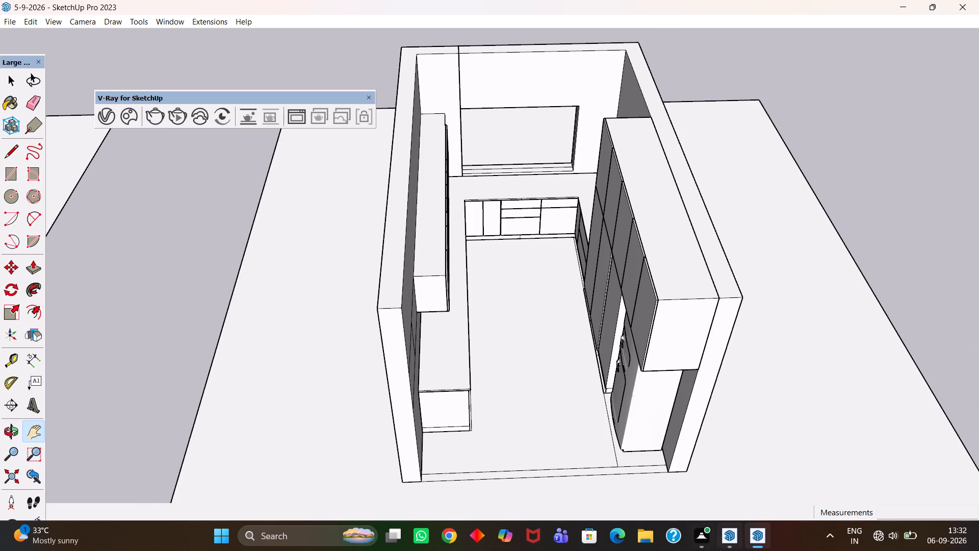
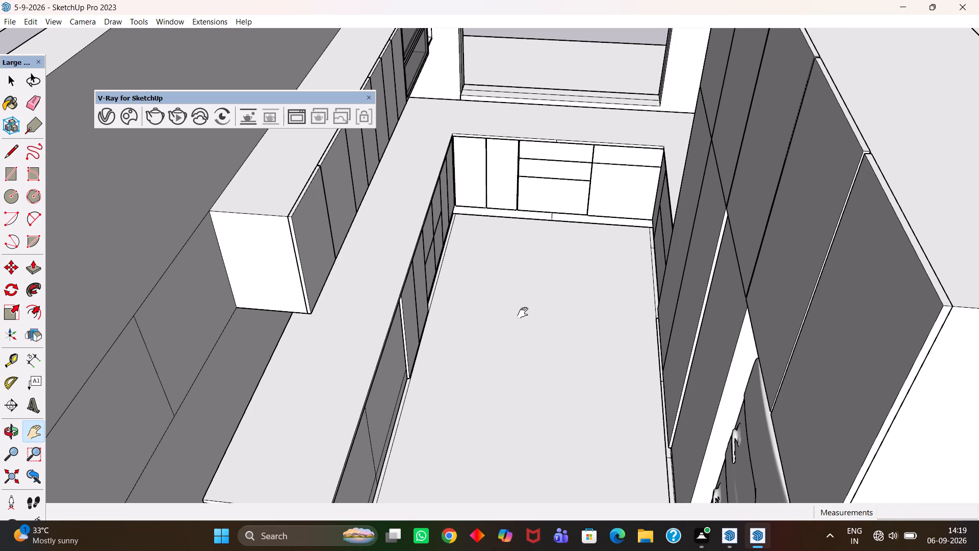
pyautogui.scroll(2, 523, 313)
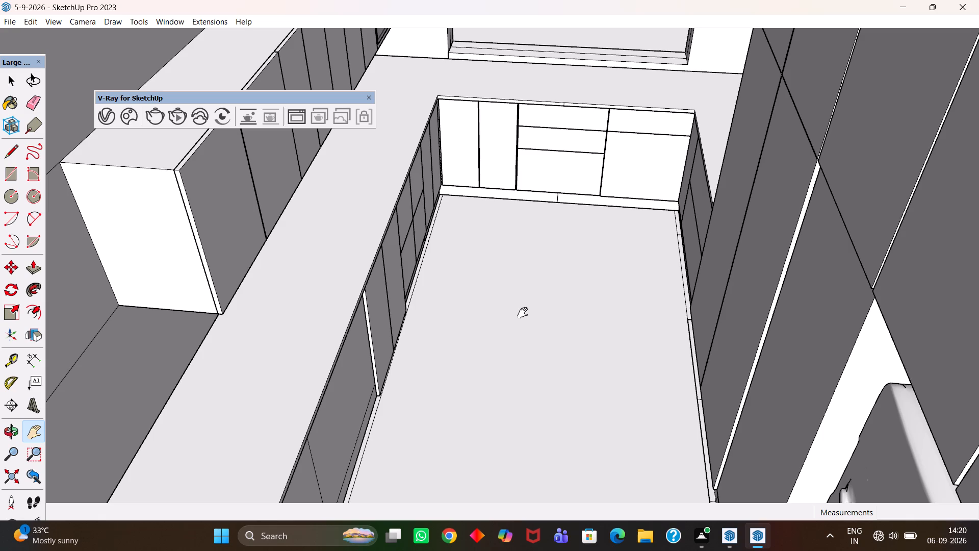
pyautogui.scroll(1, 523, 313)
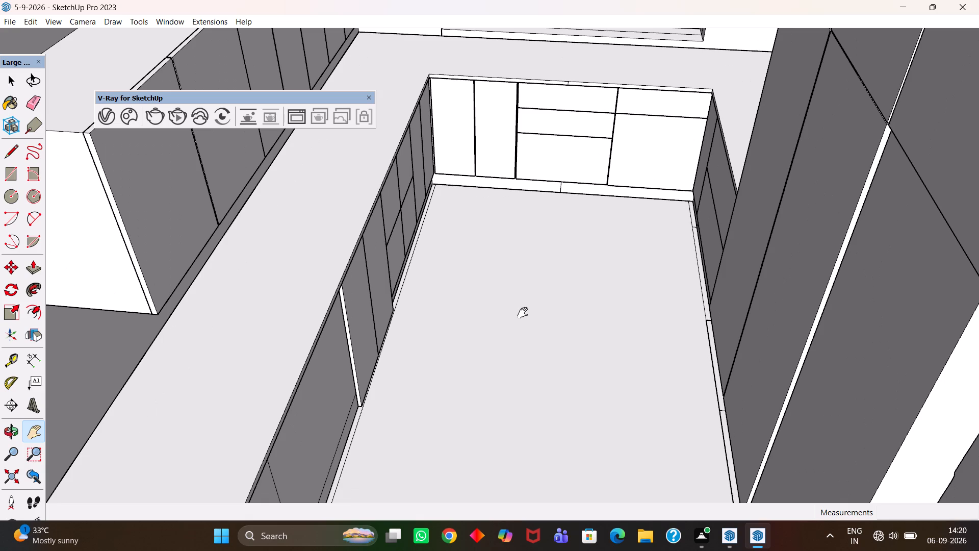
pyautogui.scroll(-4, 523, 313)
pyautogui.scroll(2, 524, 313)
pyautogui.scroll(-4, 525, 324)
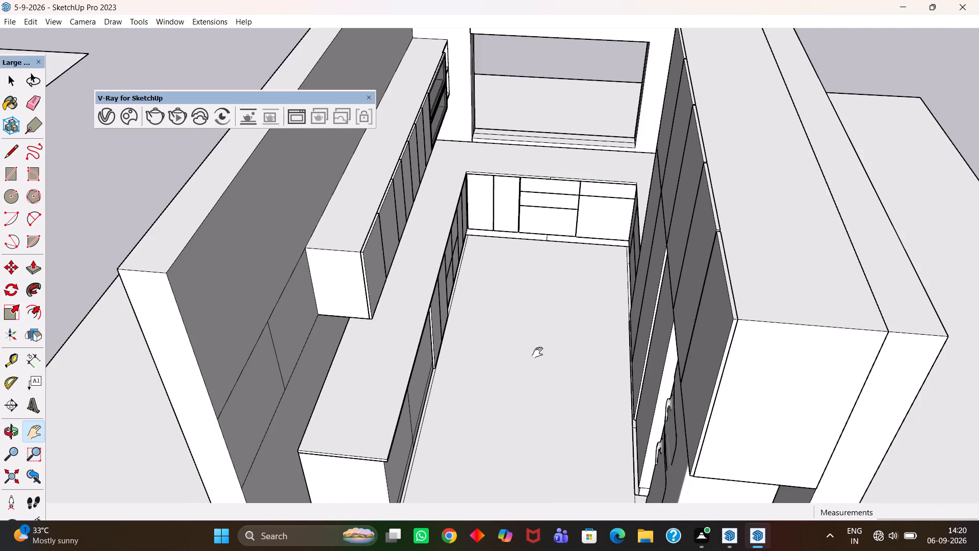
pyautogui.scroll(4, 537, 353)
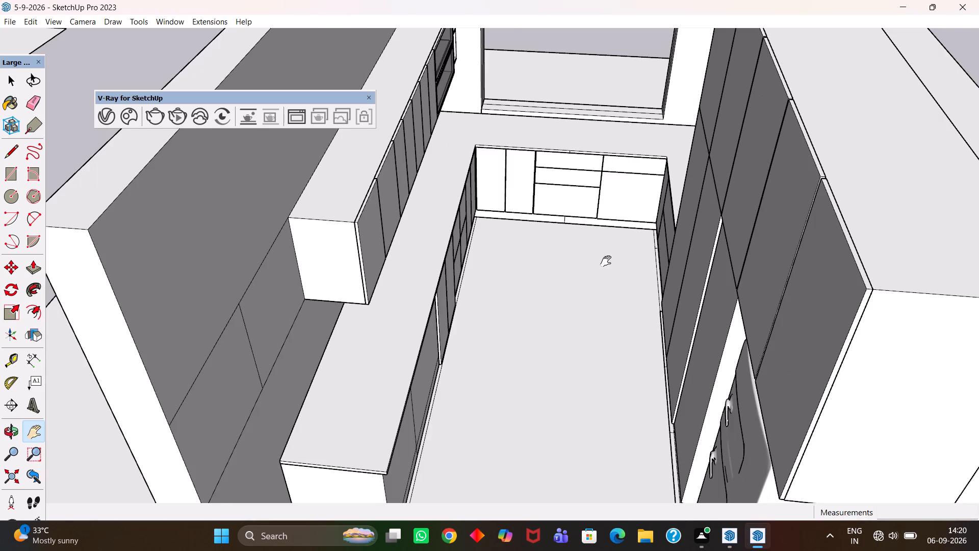
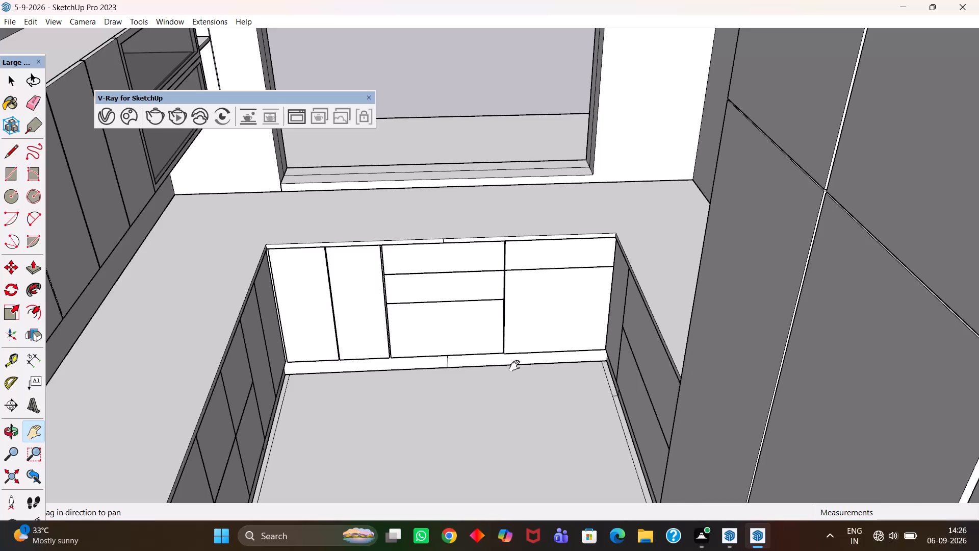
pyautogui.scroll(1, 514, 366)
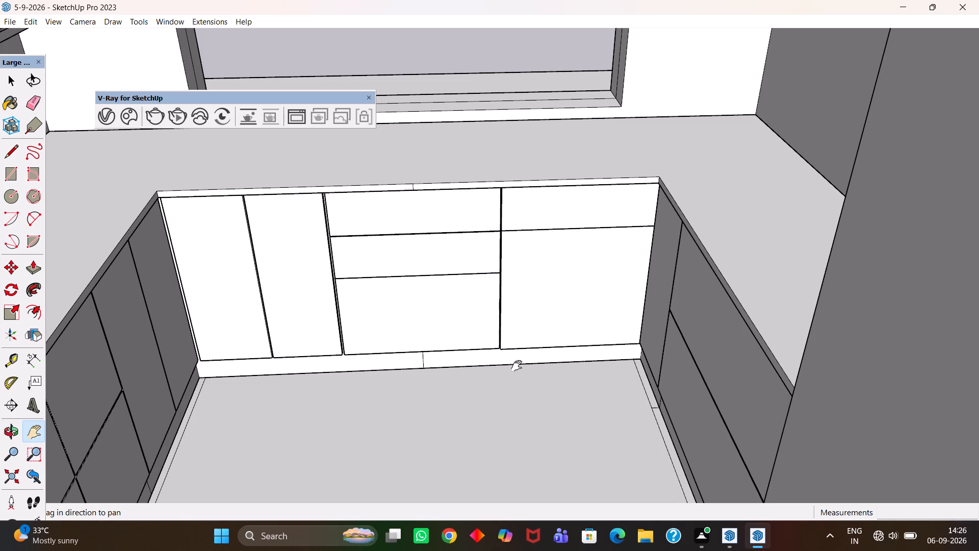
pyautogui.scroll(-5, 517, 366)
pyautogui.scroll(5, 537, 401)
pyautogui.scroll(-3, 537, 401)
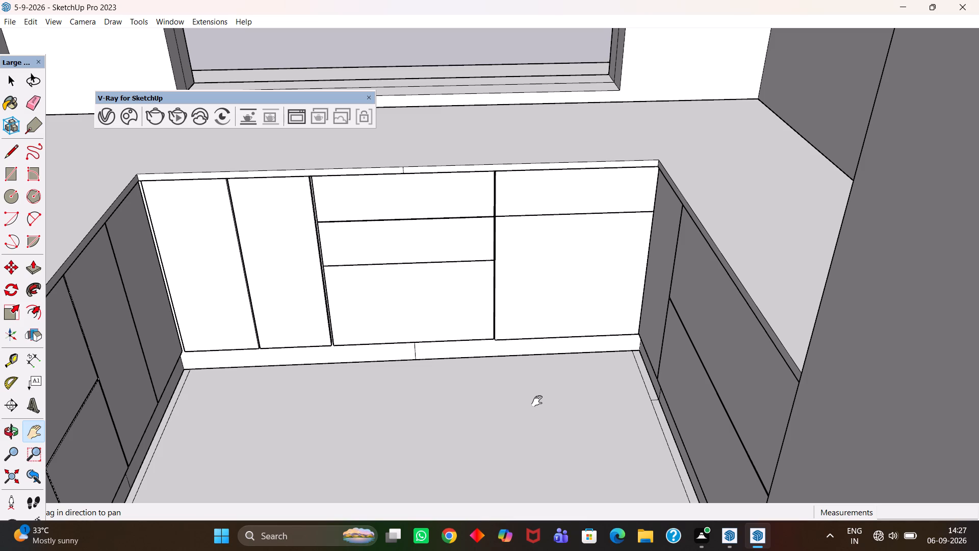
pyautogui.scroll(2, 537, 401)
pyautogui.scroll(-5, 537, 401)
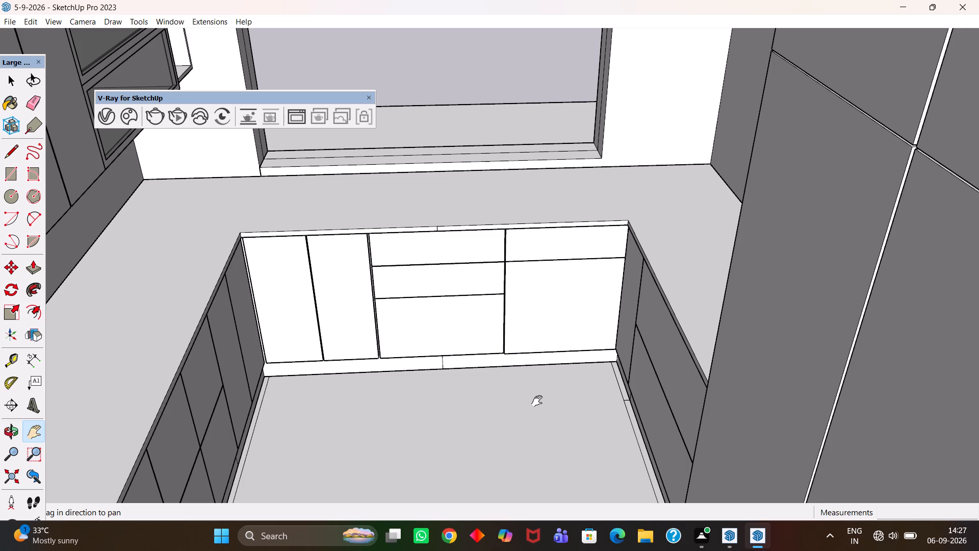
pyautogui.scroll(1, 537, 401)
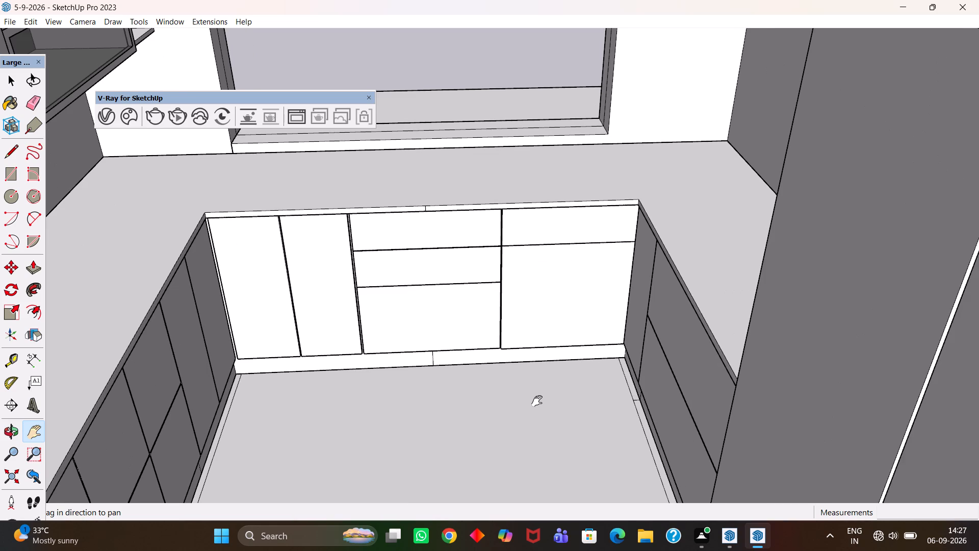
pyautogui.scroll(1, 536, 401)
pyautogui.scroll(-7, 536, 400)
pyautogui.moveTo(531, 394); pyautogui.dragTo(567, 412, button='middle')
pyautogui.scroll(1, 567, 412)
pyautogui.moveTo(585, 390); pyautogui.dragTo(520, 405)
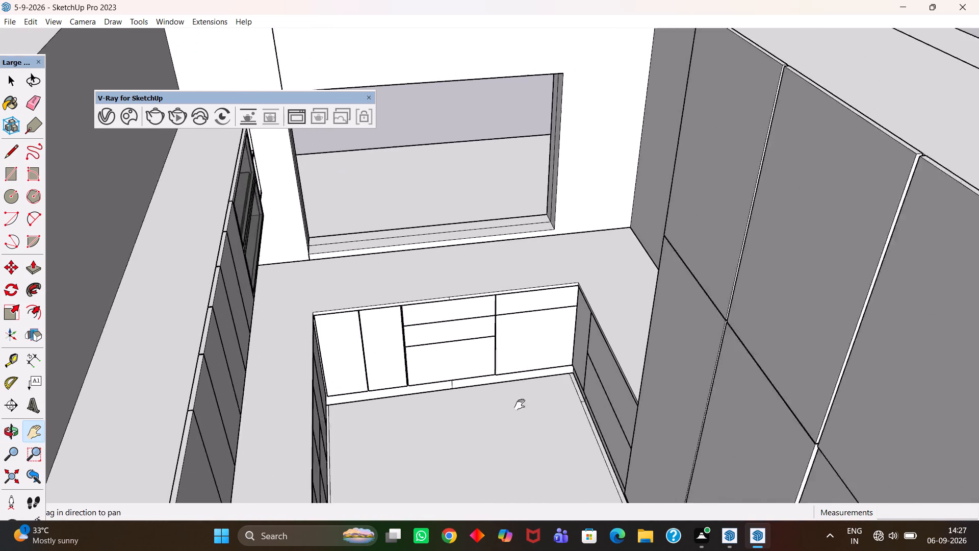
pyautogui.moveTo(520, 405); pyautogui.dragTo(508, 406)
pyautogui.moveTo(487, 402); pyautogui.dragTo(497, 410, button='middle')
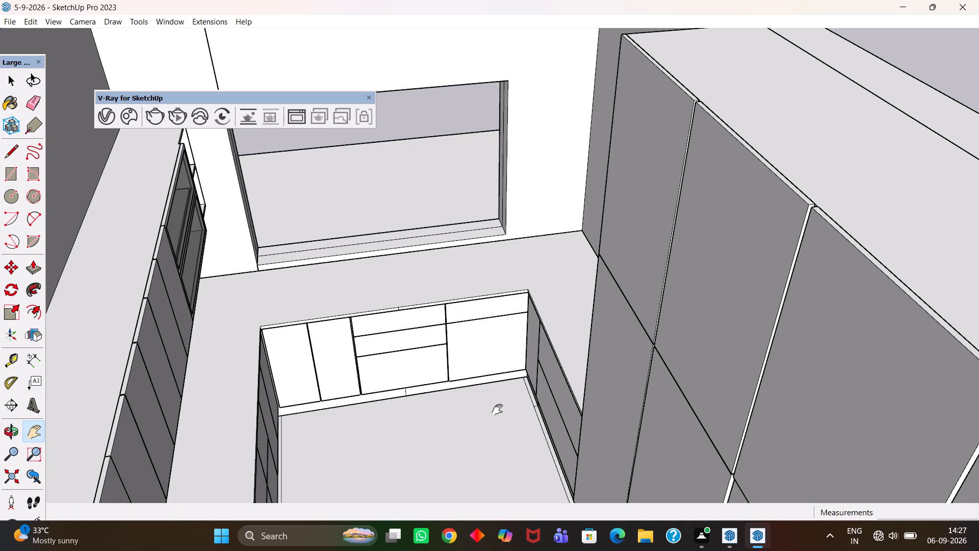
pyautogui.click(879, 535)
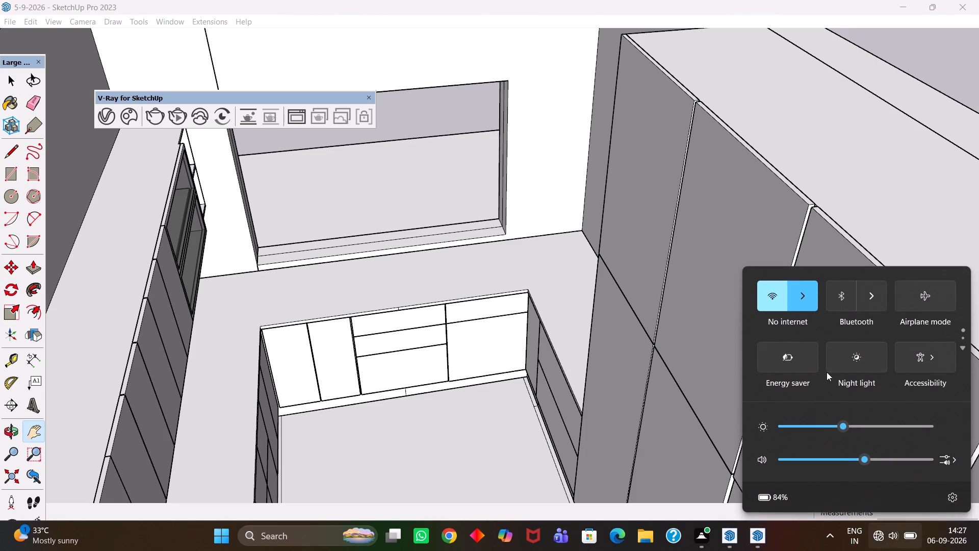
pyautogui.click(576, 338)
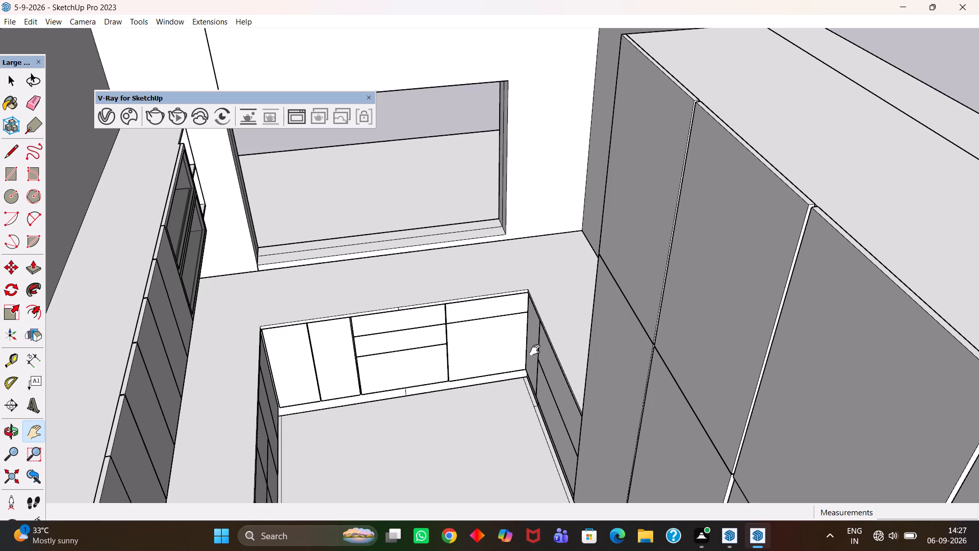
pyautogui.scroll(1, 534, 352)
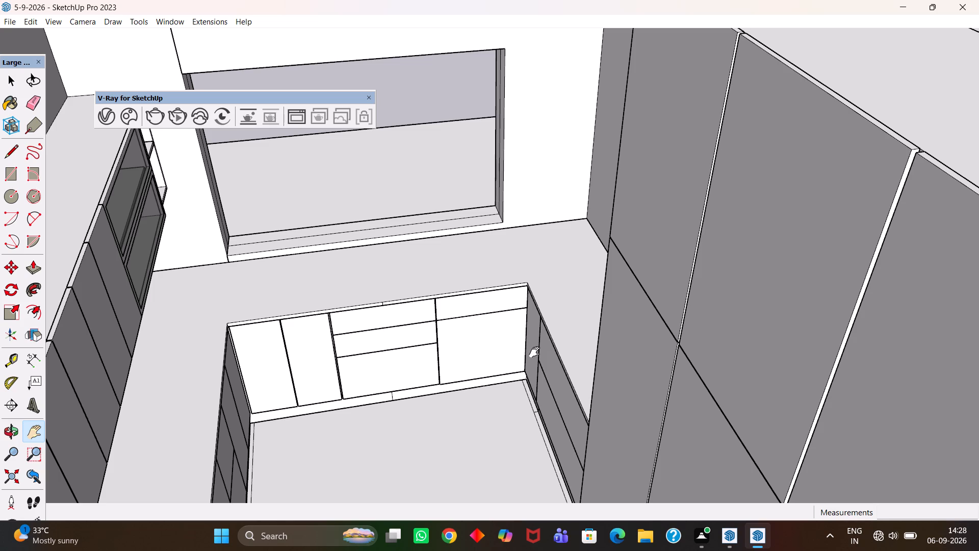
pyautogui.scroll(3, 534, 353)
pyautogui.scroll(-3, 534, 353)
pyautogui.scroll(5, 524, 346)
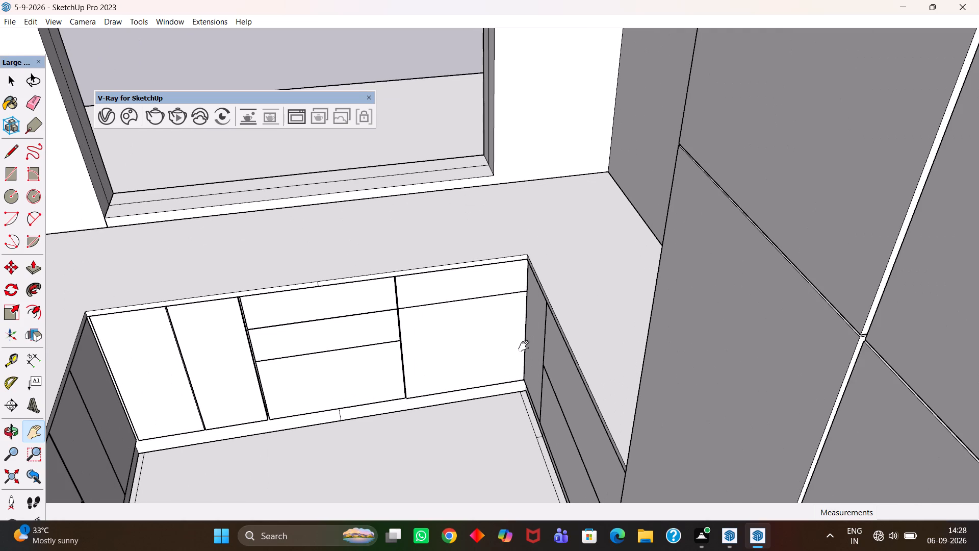
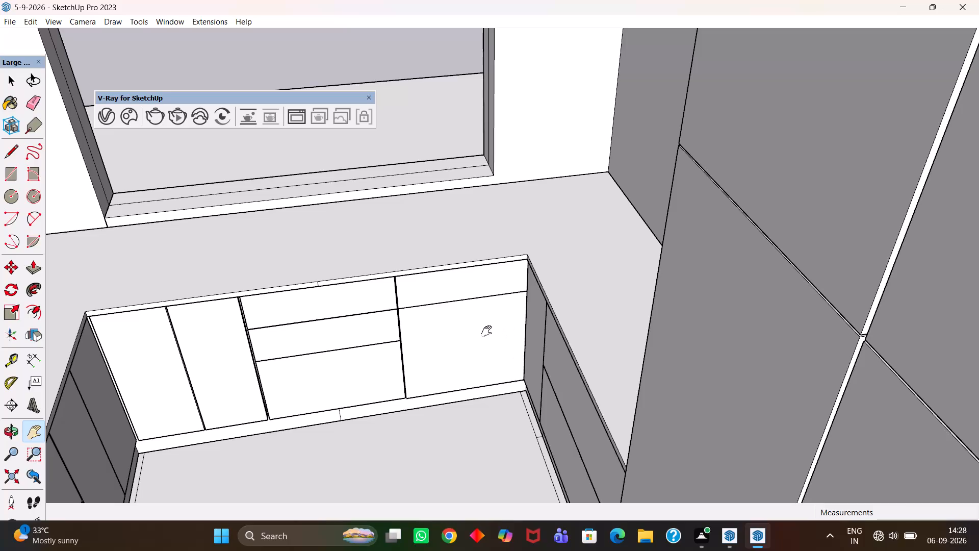
# Inspect the base cabinets, drawer fronts and countertop below the window, close up and in context with the surrounding walls.
pyautogui.scroll(1, 486, 331)
pyautogui.scroll(-6, 483, 339)
pyautogui.scroll(3, 467, 347)
pyautogui.moveTo(379, 360); pyautogui.dragTo(391, 360)
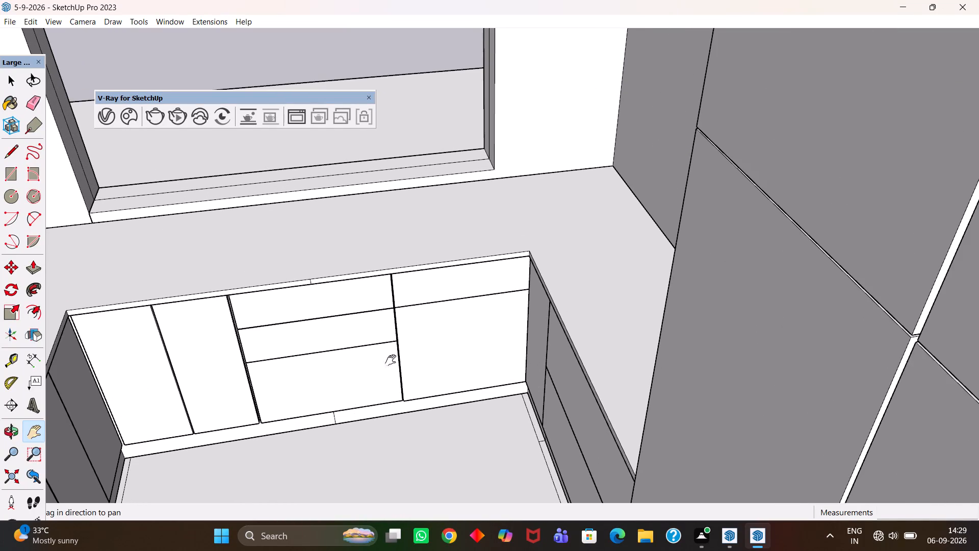
pyautogui.moveTo(391, 360); pyautogui.dragTo(498, 348)
pyautogui.moveTo(547, 378); pyautogui.dragTo(538, 383, button='middle')
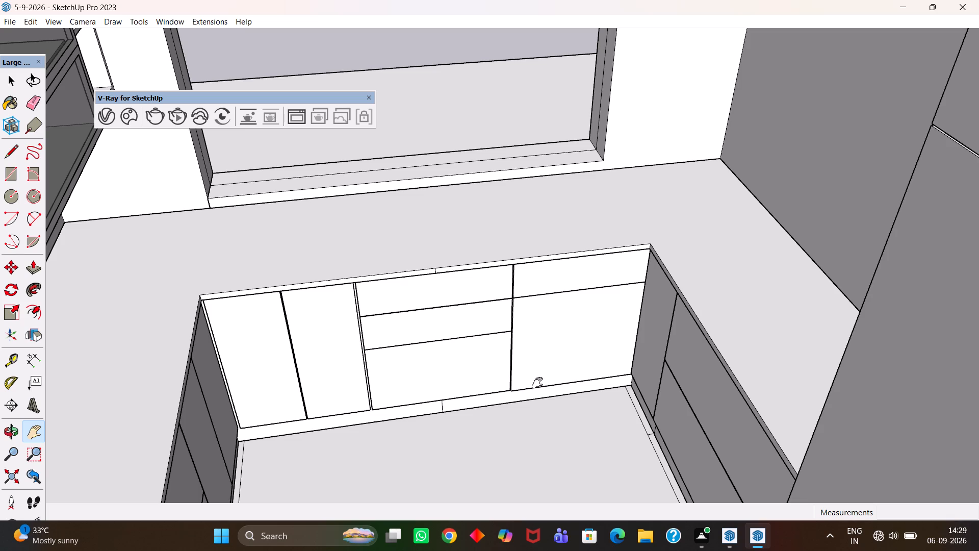
pyautogui.scroll(-4, 537, 383)
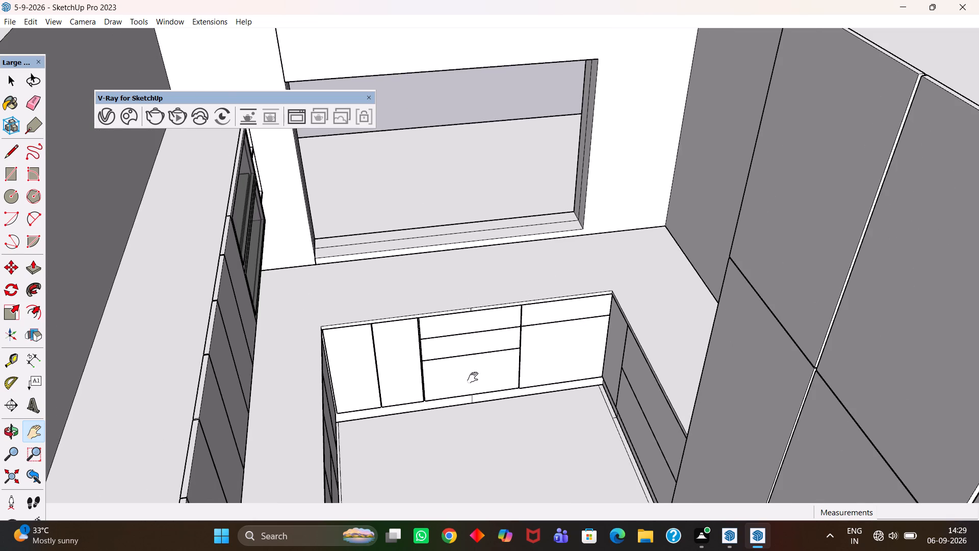
pyautogui.scroll(-7, 472, 377)
pyautogui.moveTo(516, 367); pyautogui.dragTo(500, 380, button='middle')
pyautogui.scroll(4, 500, 380)
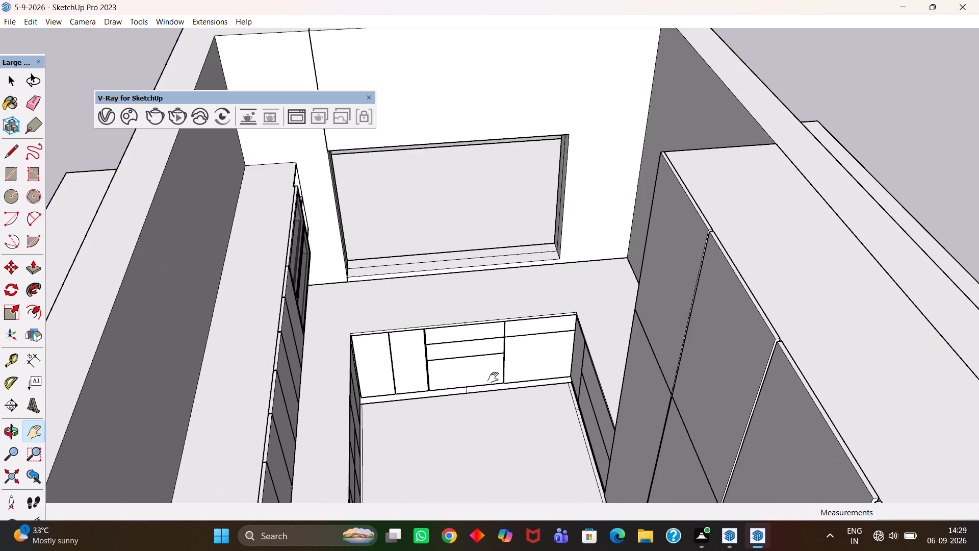
pyautogui.scroll(3, 493, 378)
pyautogui.scroll(-4, 493, 378)
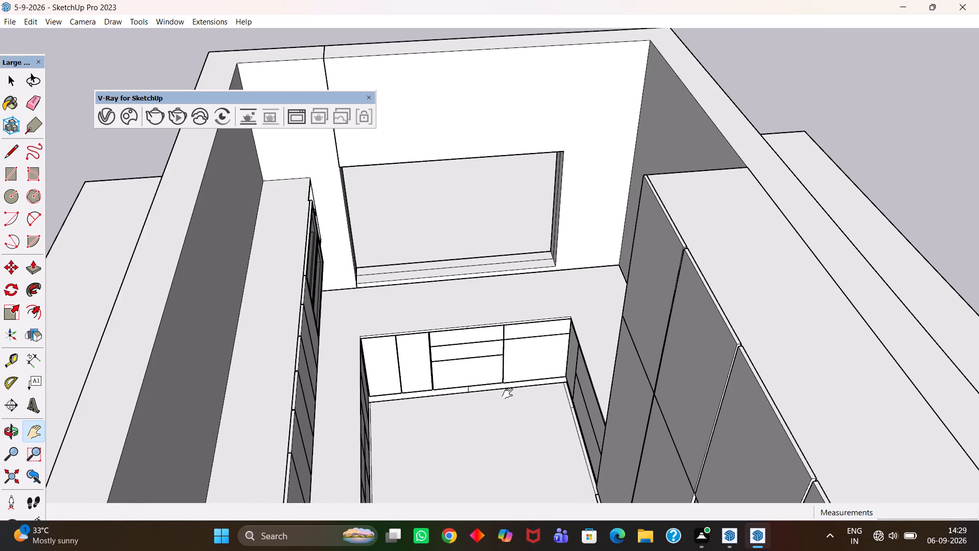
pyautogui.scroll(1, 507, 393)
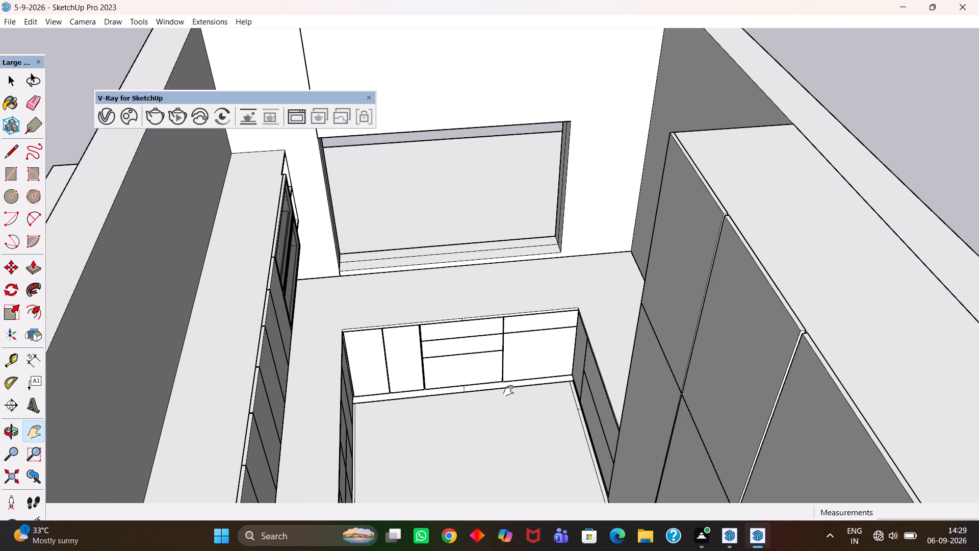
pyautogui.scroll(2, 508, 391)
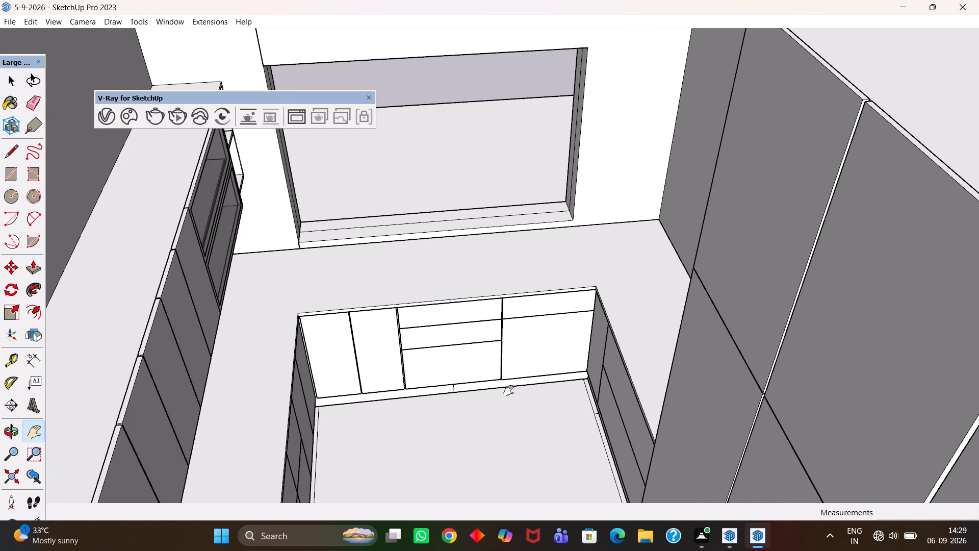
pyautogui.scroll(-3, 508, 391)
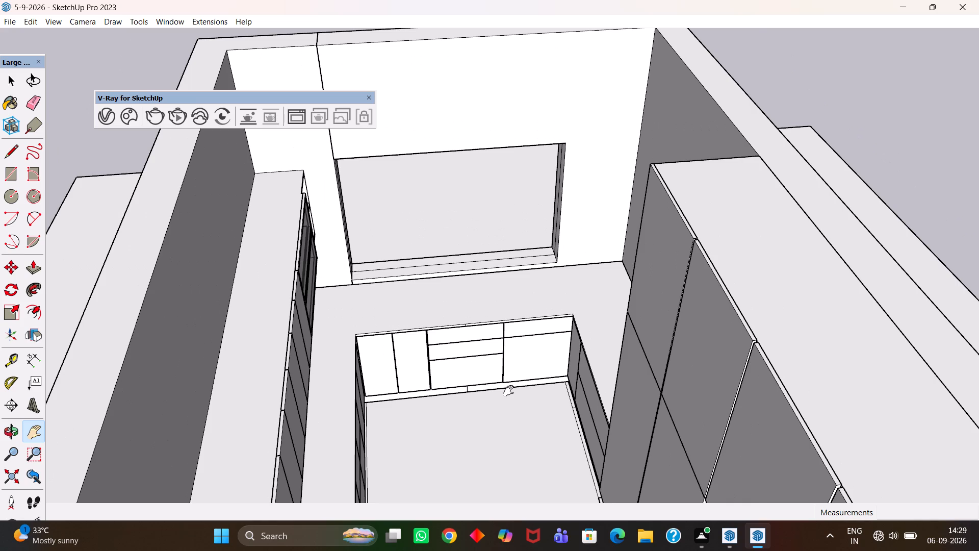
pyautogui.scroll(1, 508, 391)
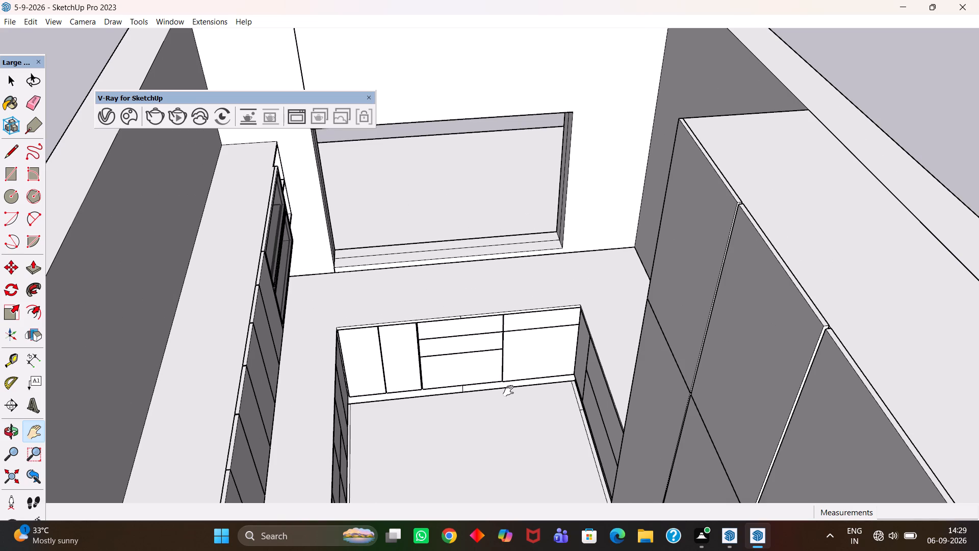
pyautogui.scroll(-3, 508, 391)
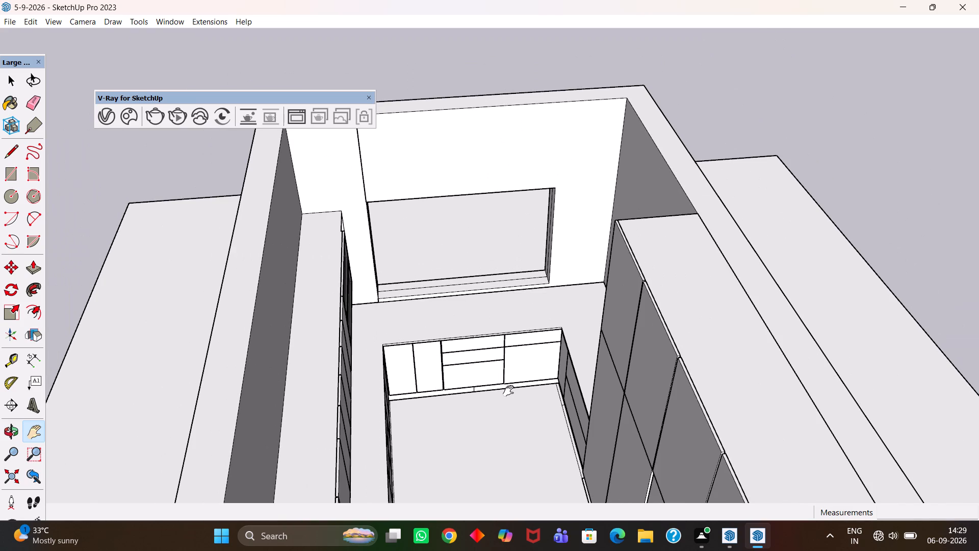
pyautogui.scroll(2, 508, 391)
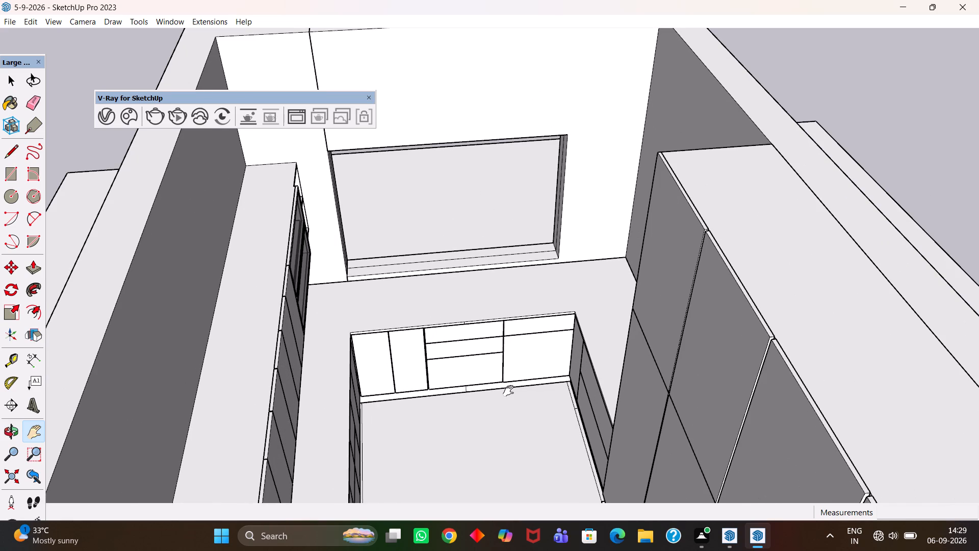
pyautogui.scroll(2, 508, 391)
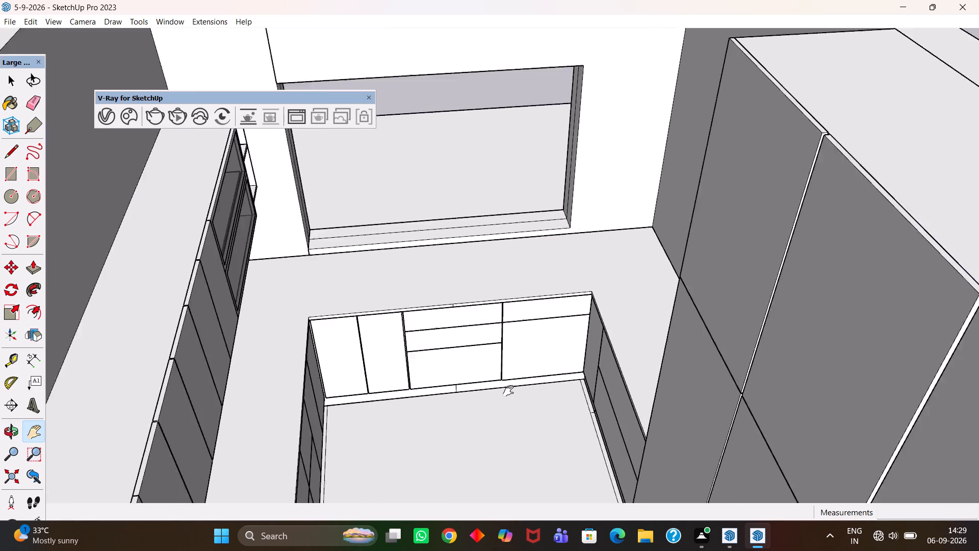
pyautogui.scroll(2, 508, 391)
pyautogui.scroll(-3, 508, 390)
pyautogui.moveTo(494, 371); pyautogui.dragTo(474, 371, button='middle')
pyautogui.scroll(3, 465, 375)
pyautogui.scroll(-3, 475, 371)
# Inspect the long side run of base and wall cabinets, including the countertop's open end and the adjoining wall.
pyautogui.press('h')
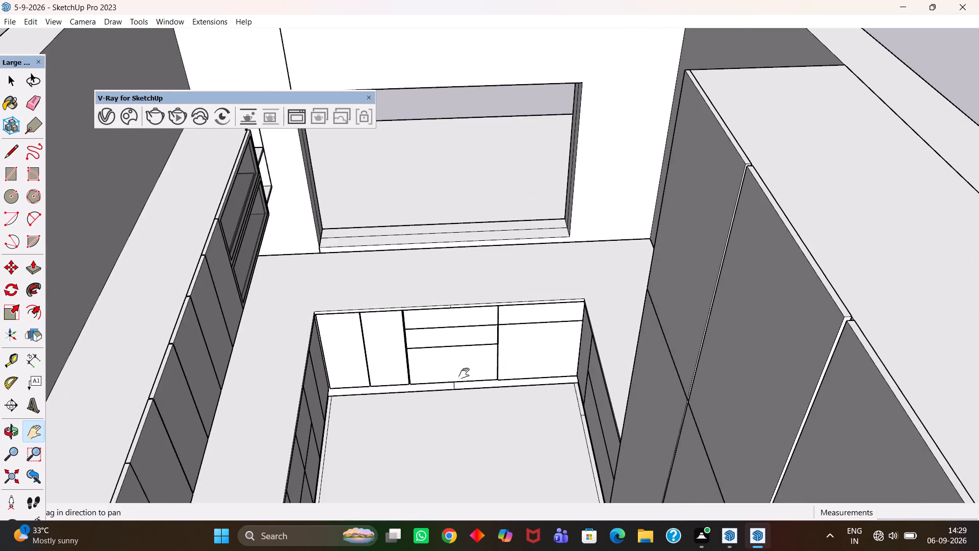
pyautogui.moveTo(410, 373); pyautogui.dragTo(528, 324)
pyautogui.moveTo(533, 399); pyautogui.dragTo(344, 453, button='middle')
pyautogui.moveTo(311, 384); pyautogui.dragTo(529, 312)
pyautogui.moveTo(569, 329); pyautogui.dragTo(401, 416, button='middle')
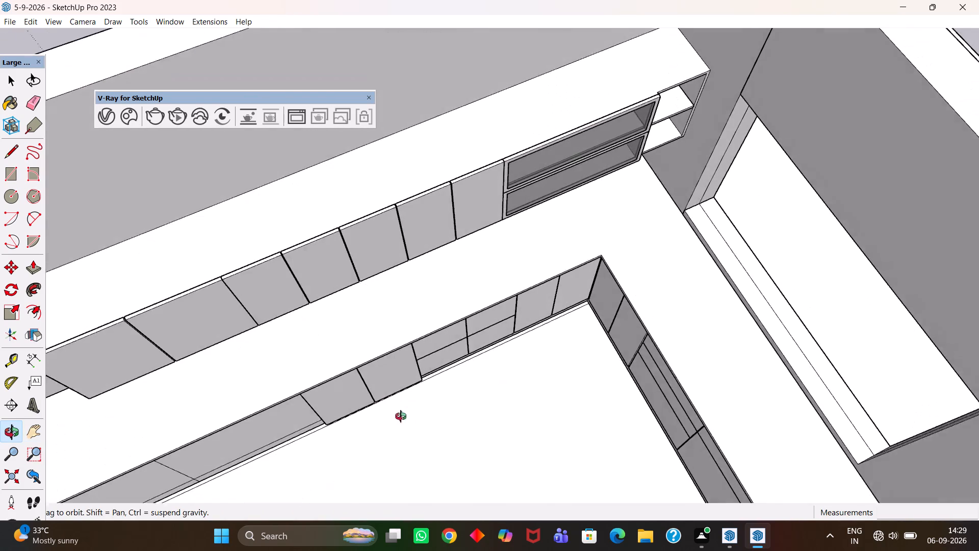
pyautogui.moveTo(401, 416); pyautogui.dragTo(395, 414, button='middle')
pyautogui.moveTo(320, 393); pyautogui.dragTo(618, 326)
pyautogui.moveTo(628, 359); pyautogui.dragTo(539, 283, button='middle')
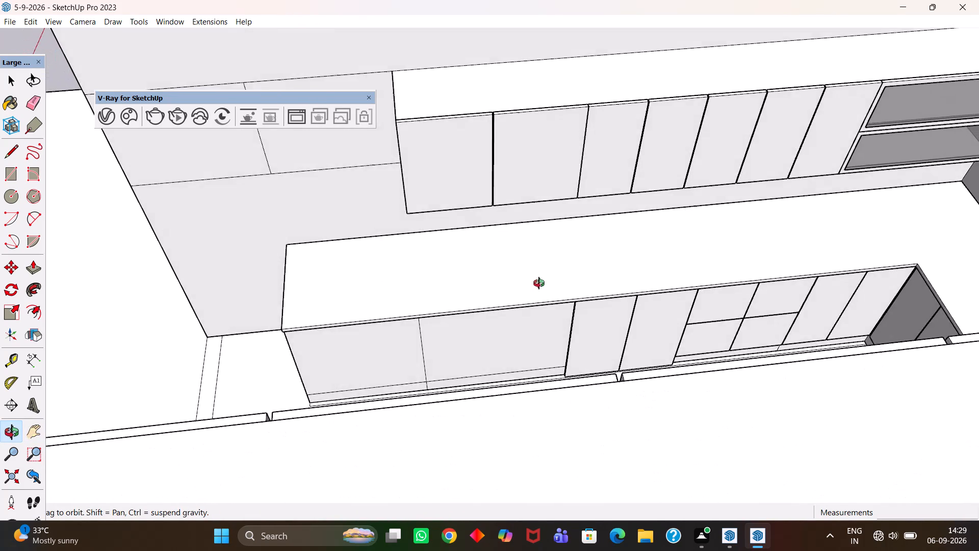
pyautogui.moveTo(539, 283); pyautogui.dragTo(539, 283, button='middle')
pyautogui.scroll(3, 539, 283)
pyautogui.scroll(5, 508, 342)
pyautogui.scroll(-4, 508, 342)
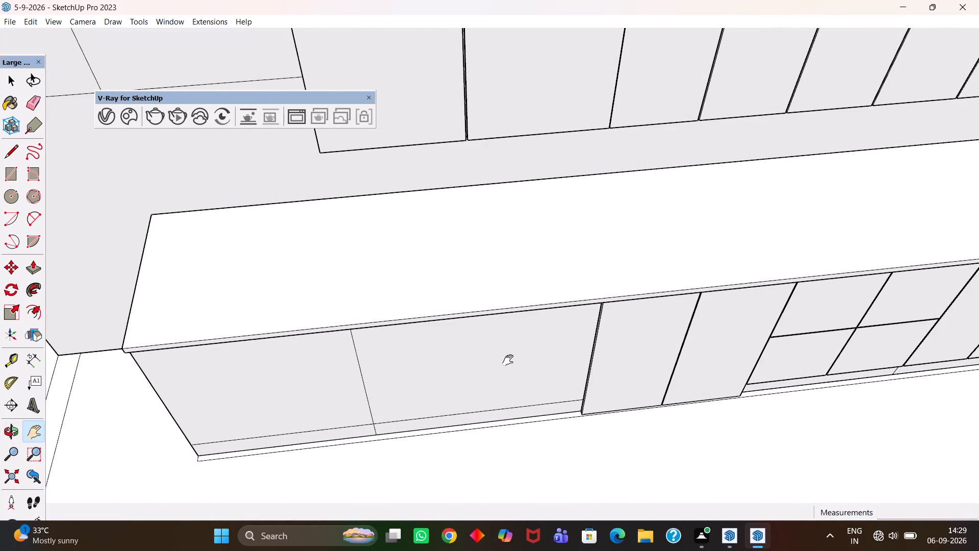
pyautogui.scroll(1, 508, 362)
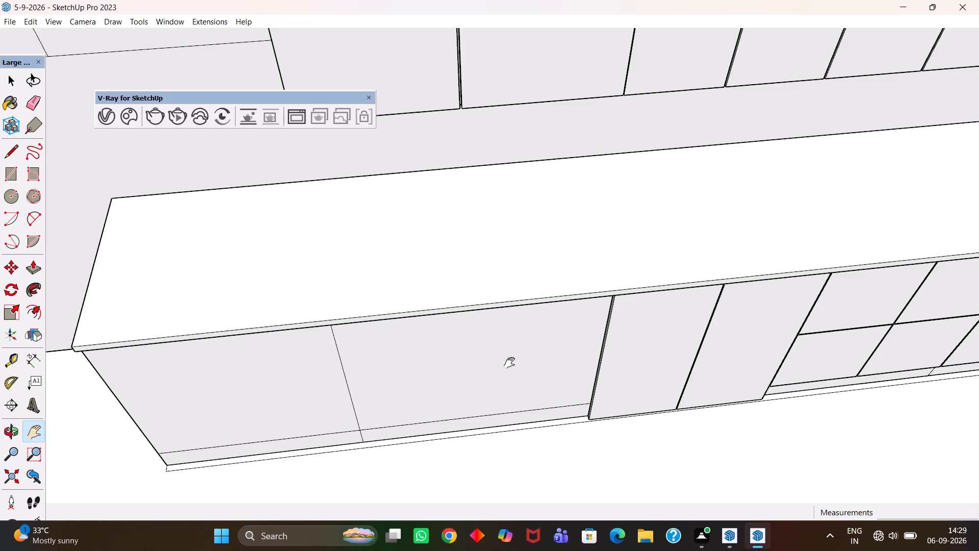
pyautogui.scroll(-11, 509, 363)
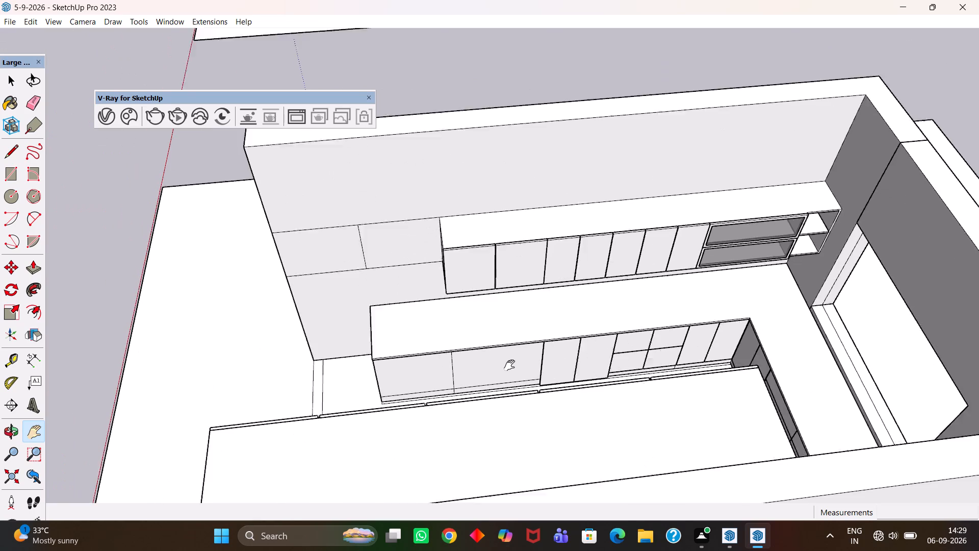
pyautogui.scroll(-2, 509, 365)
pyautogui.moveTo(487, 328); pyautogui.dragTo(497, 336, button='middle')
pyautogui.moveTo(528, 312); pyautogui.dragTo(522, 339)
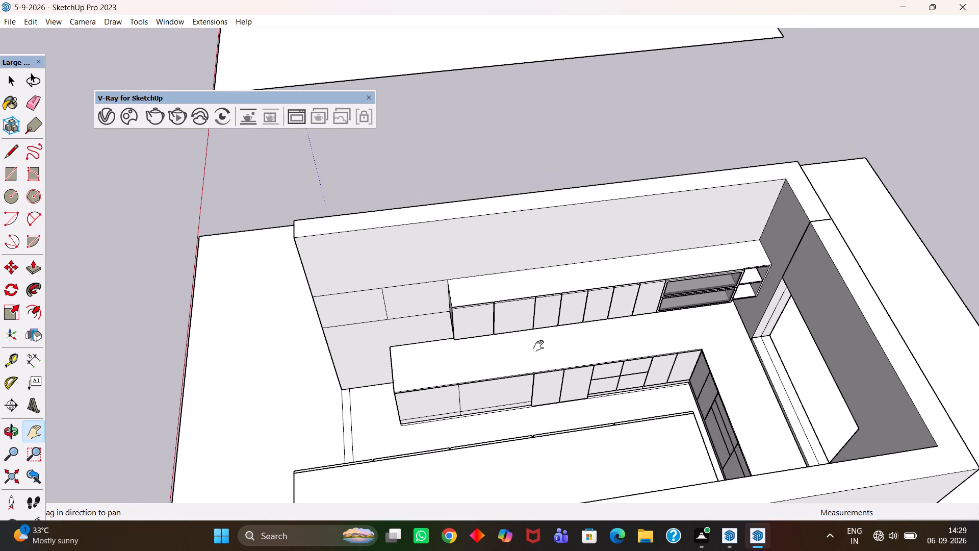
pyautogui.moveTo(495, 362); pyautogui.dragTo(489, 366, button='middle')
pyautogui.scroll(-3, 500, 374)
pyautogui.press('space')
pyautogui.click(505, 273)
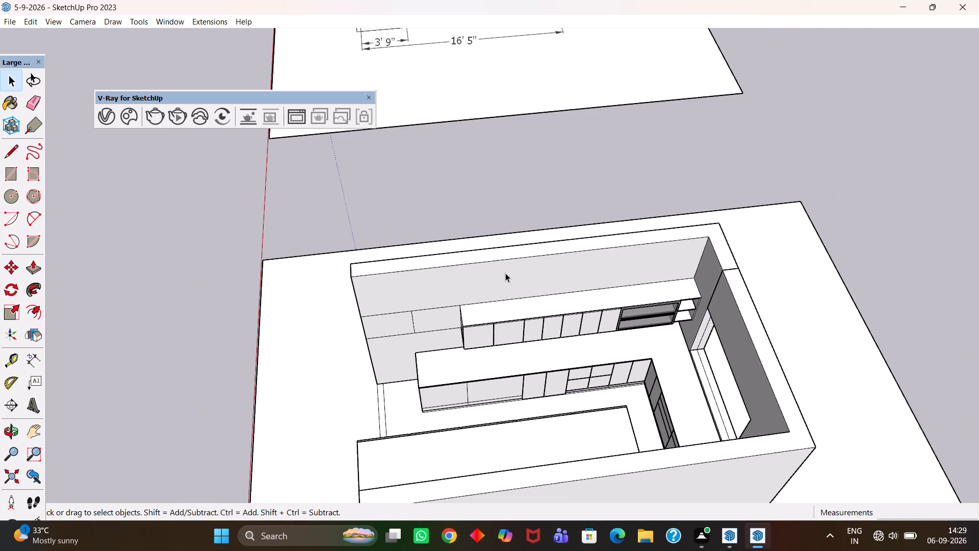
pyautogui.press('space')
pyautogui.click(441, 174)
# Review the whole kitchen layout from above, checking the cabinet runs, countertop and tall units against the walls.
pyautogui.moveTo(477, 333); pyautogui.dragTo(493, 344, button='middle')
pyautogui.scroll(3, 493, 344)
pyautogui.press('h')
pyautogui.moveTo(560, 348); pyautogui.dragTo(493, 315)
pyautogui.moveTo(472, 338); pyautogui.dragTo(613, 338, button='middle')
pyautogui.scroll(1, 610, 339)
pyautogui.scroll(-2, 613, 338)
pyautogui.scroll(-2, 554, 339)
pyautogui.moveTo(545, 353); pyautogui.dragTo(661, 355, button='middle')
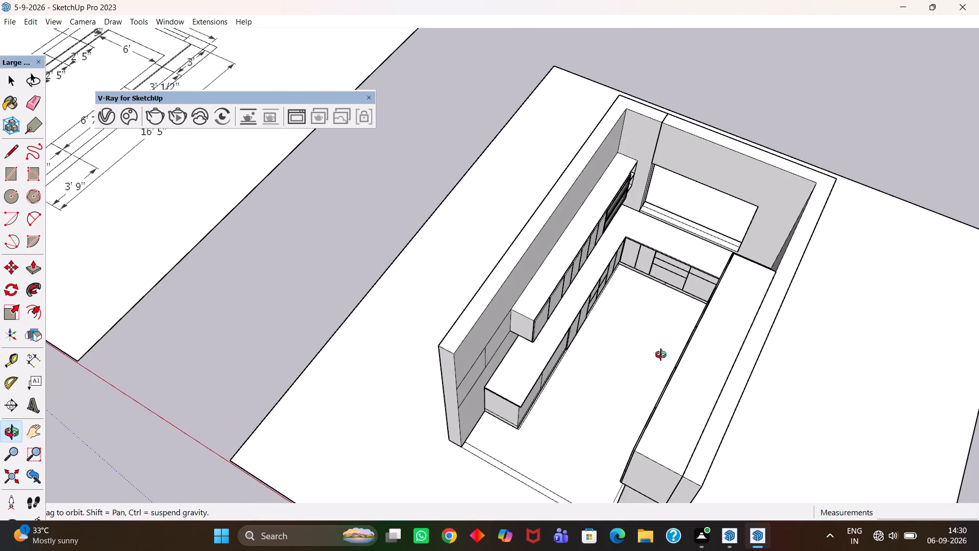
pyautogui.moveTo(661, 355); pyautogui.dragTo(700, 358, button='middle')
pyautogui.scroll(1, 699, 358)
pyautogui.press('h')
pyautogui.moveTo(684, 304); pyautogui.dragTo(540, 348)
pyautogui.scroll(-3, 519, 348)
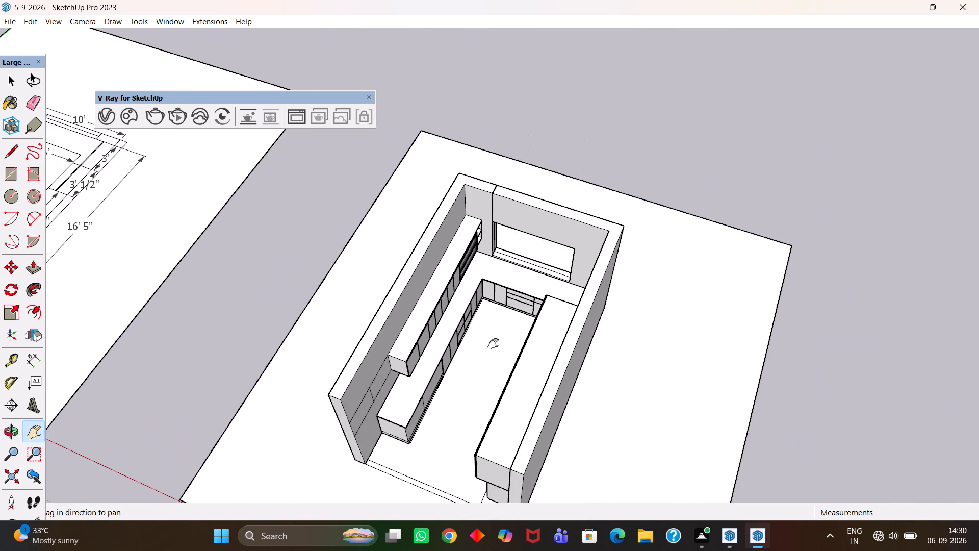
pyautogui.moveTo(498, 348); pyautogui.dragTo(582, 364, button='middle')
pyautogui.scroll(3, 578, 359)
pyautogui.scroll(-2, 582, 364)
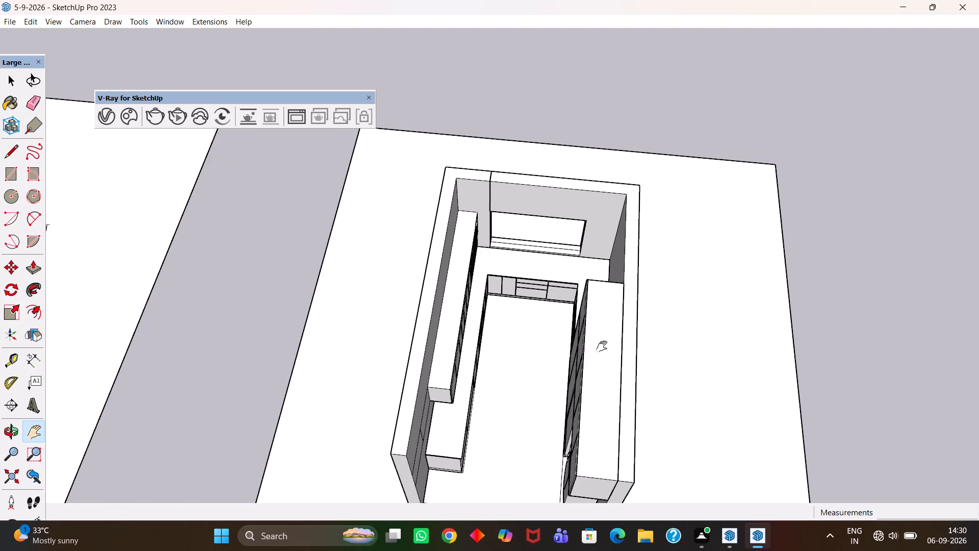
pyautogui.moveTo(602, 346); pyautogui.dragTo(570, 416)
pyautogui.scroll(3, 532, 376)
pyautogui.moveTo(477, 356); pyautogui.dragTo(522, 370, button='middle')
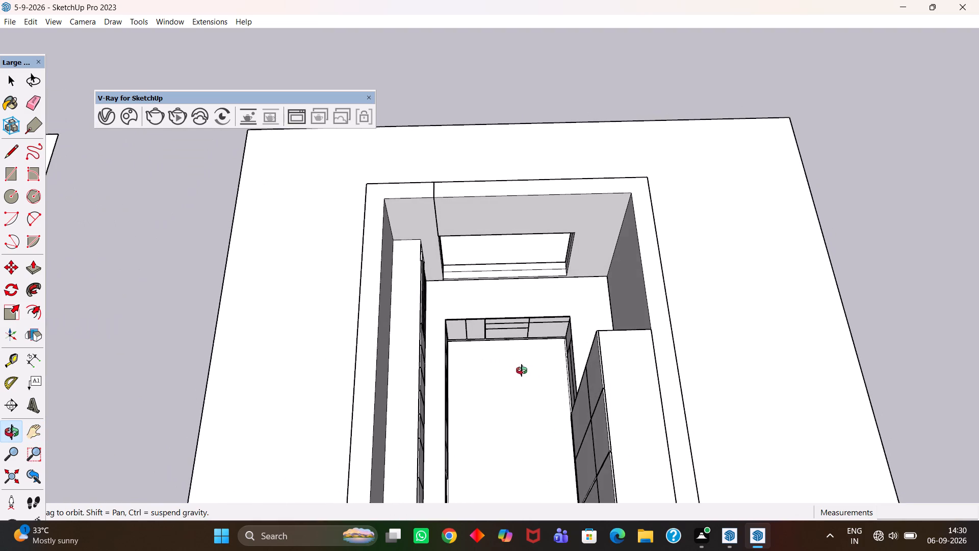
pyautogui.moveTo(522, 370); pyautogui.dragTo(521, 370, button='middle')
pyautogui.middleClick(521, 370)
pyautogui.scroll(2, 521, 370)
pyautogui.middleClick(521, 370)
pyautogui.scroll(1, 521, 370)
pyautogui.scroll(-2, 521, 370)
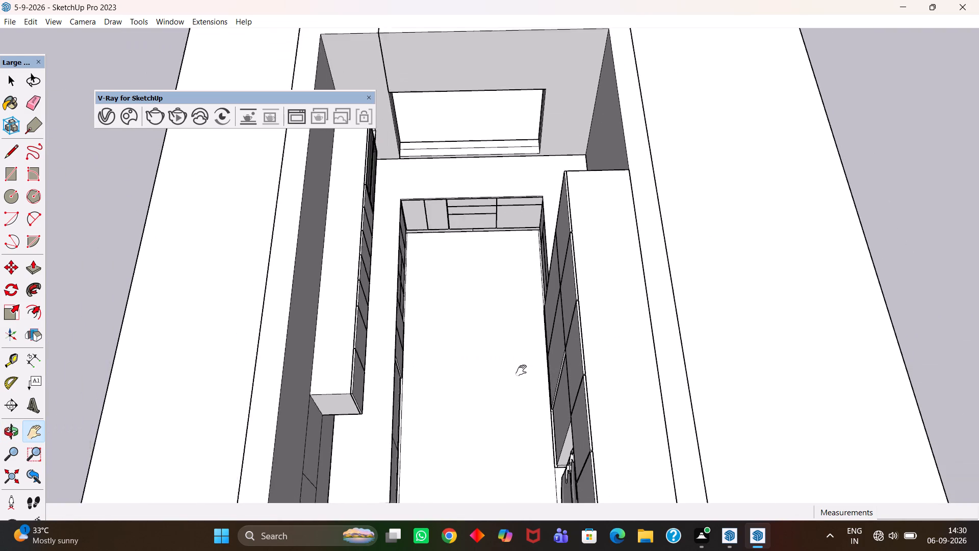
pyautogui.scroll(-3, 521, 370)
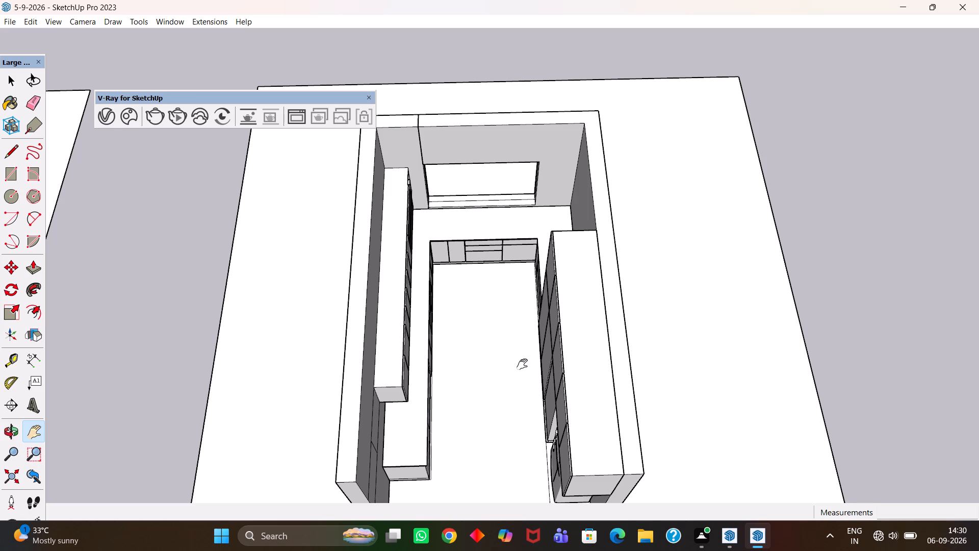
pyautogui.scroll(-1, 522, 364)
pyautogui.scroll(2, 522, 364)
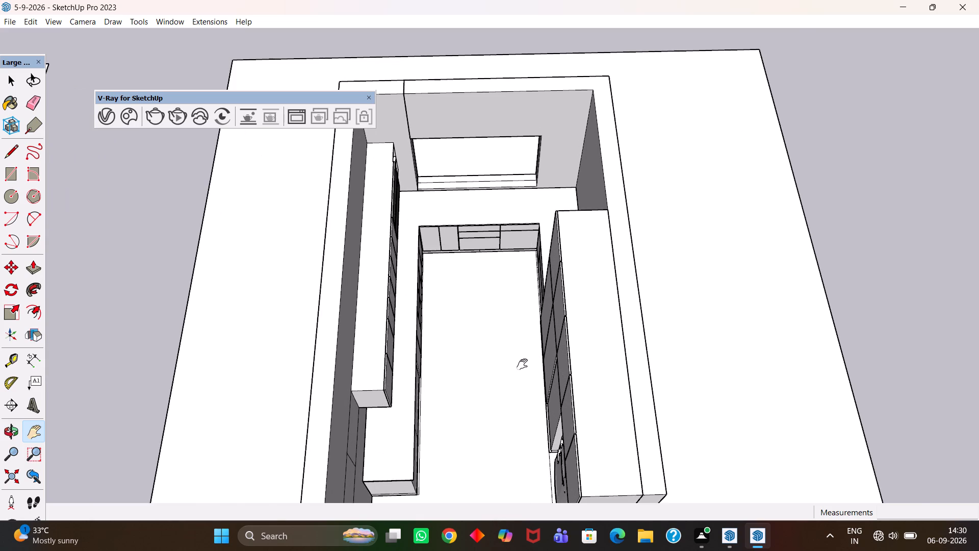
pyautogui.scroll(2, 522, 364)
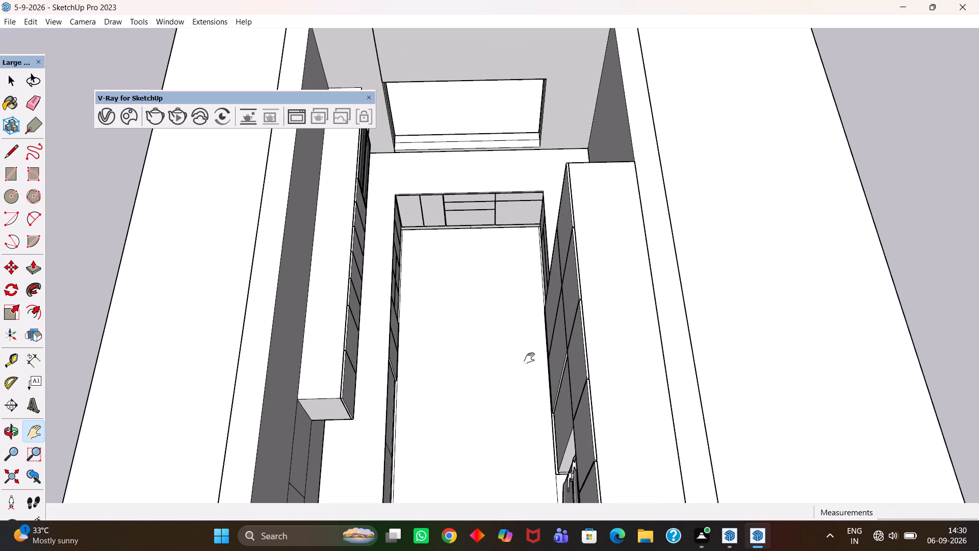
pyautogui.scroll(-3, 529, 358)
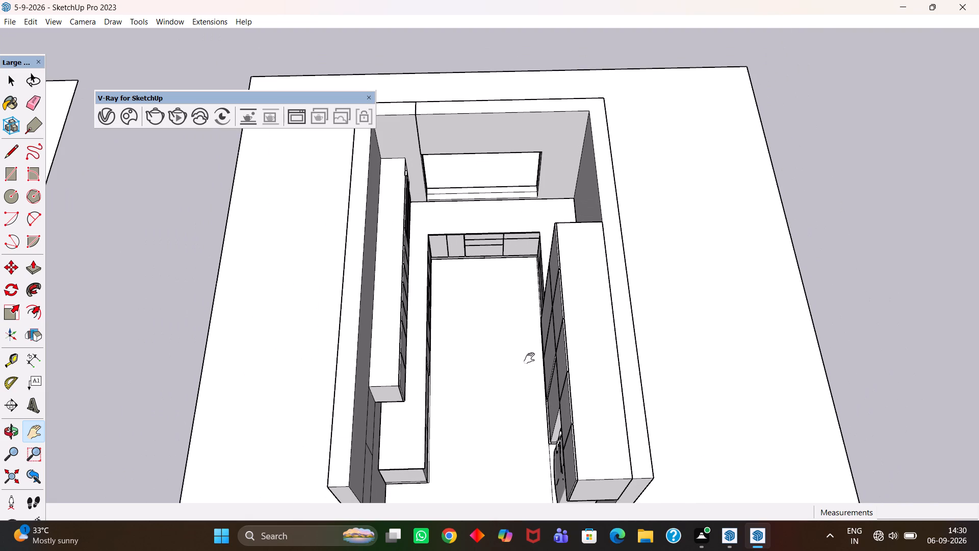
pyautogui.scroll(-2, 529, 358)
# Inspect the tall cabinet wall and the refrigerator niche from the opposite side of the kitchen.
pyautogui.moveTo(529, 375); pyautogui.dragTo(649, 388, button='middle')
pyautogui.scroll(2, 644, 390)
pyautogui.press('h')
pyautogui.moveTo(510, 338); pyautogui.dragTo(568, 359, button='middle')
pyautogui.scroll(2, 526, 348)
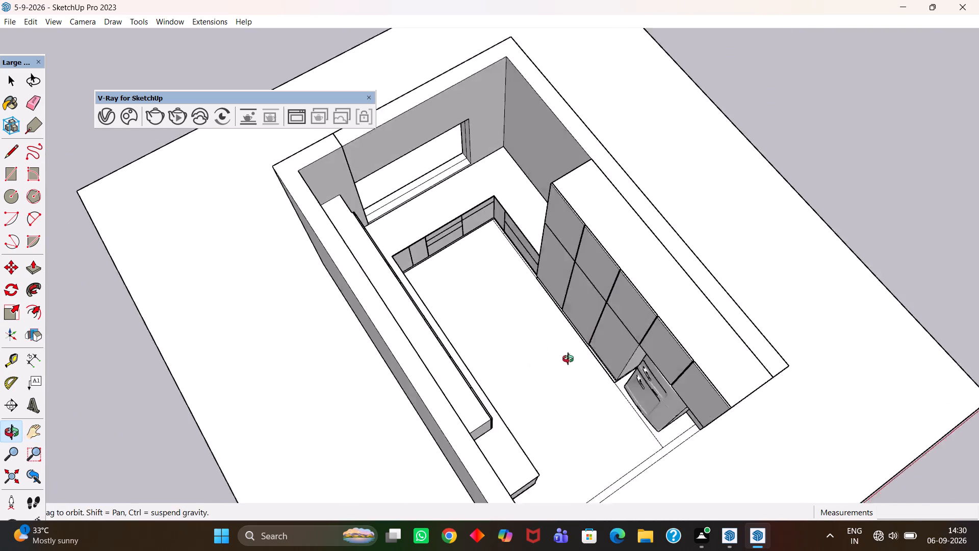
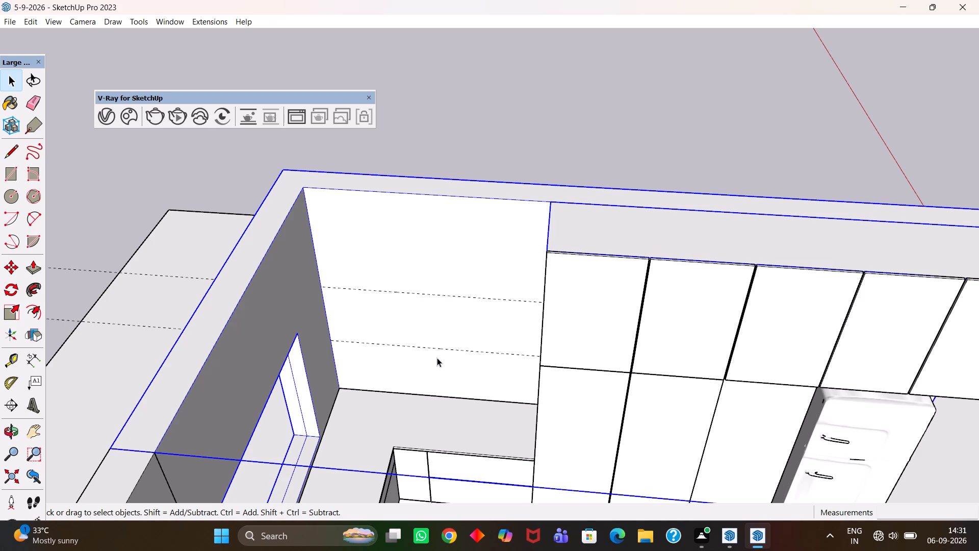
# Inspect the bare wall between the window wall and the tall cabinets, including its existing horizontal guides.
pyautogui.scroll(2, 437, 358)
pyautogui.scroll(-1, 437, 358)
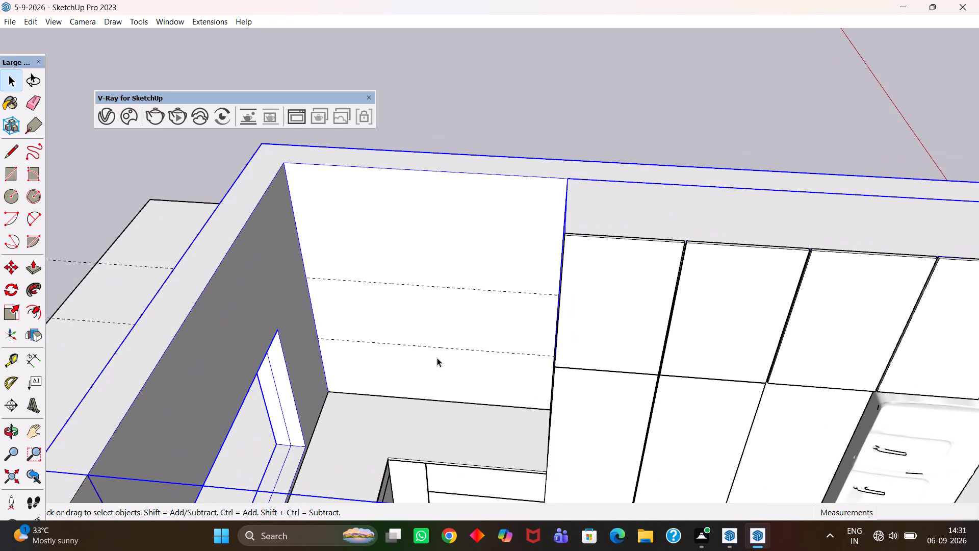
pyautogui.scroll(-3, 436, 359)
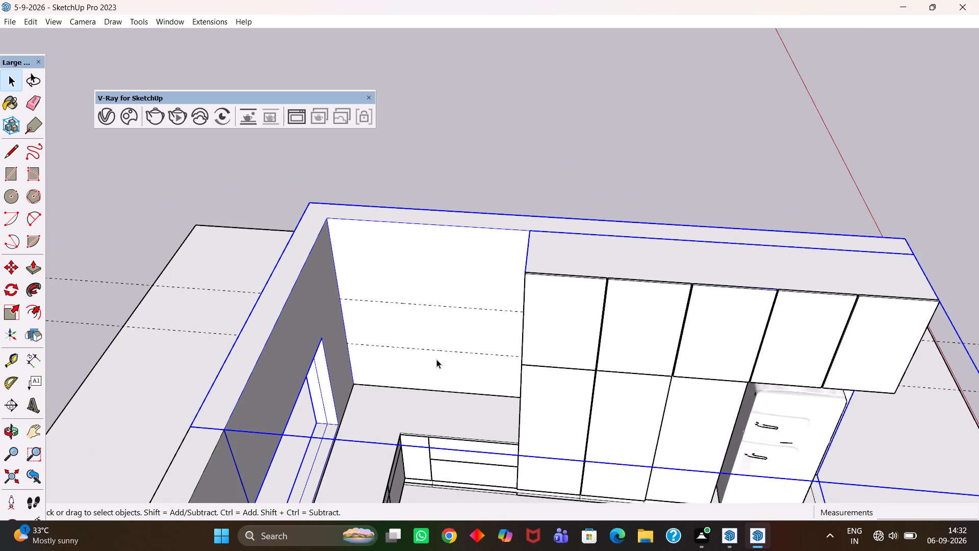
pyautogui.scroll(-4, 436, 359)
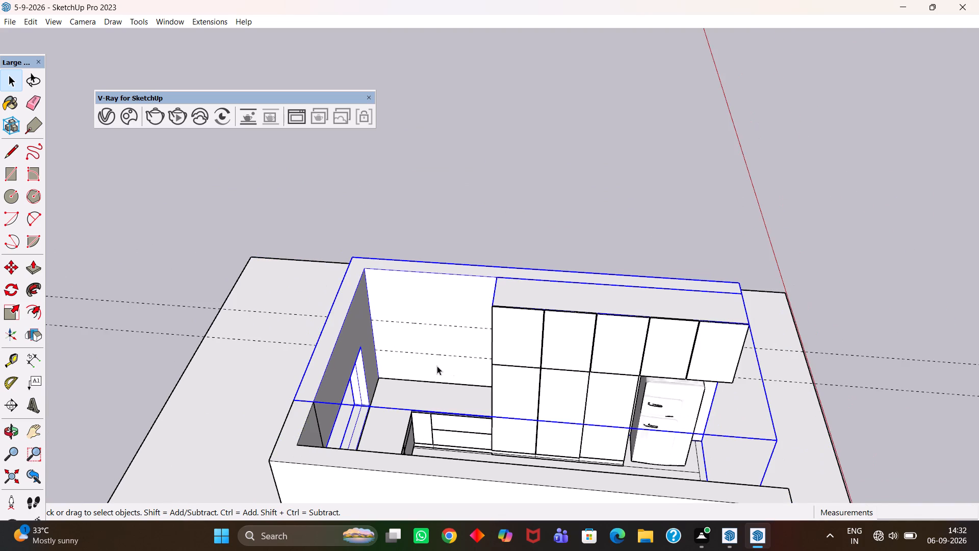
pyautogui.moveTo(501, 366); pyautogui.dragTo(463, 404, button='middle')
pyautogui.scroll(-2, 463, 404)
pyautogui.press('space')
pyautogui.click(673, 195)
pyautogui.scroll(5, 459, 359)
pyautogui.moveTo(435, 374); pyautogui.dragTo(479, 366, button='middle')
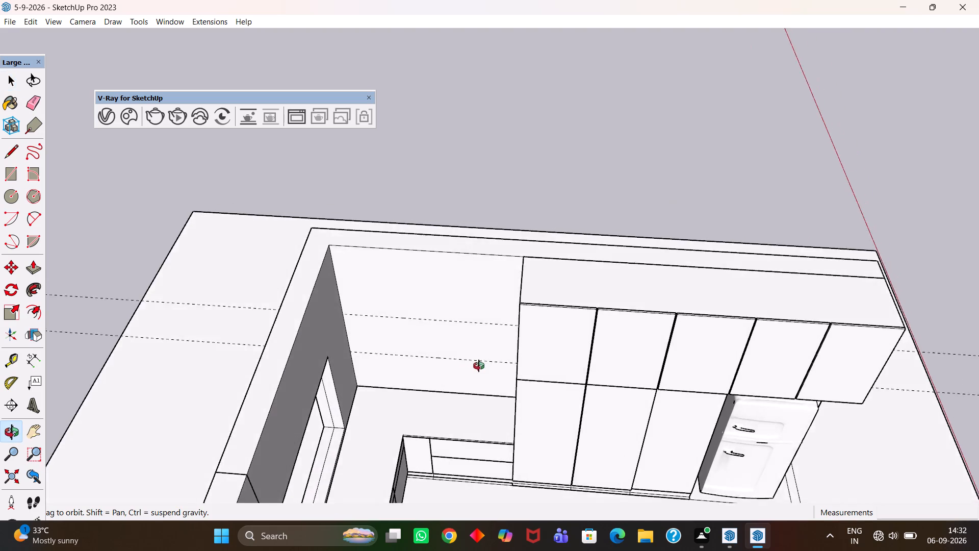
pyautogui.moveTo(479, 366); pyautogui.dragTo(490, 368, button='middle')
pyautogui.scroll(5, 490, 368)
pyautogui.press('h')
pyautogui.moveTo(435, 390); pyautogui.dragTo(465, 382, button='middle')
pyautogui.scroll(2, 477, 390)
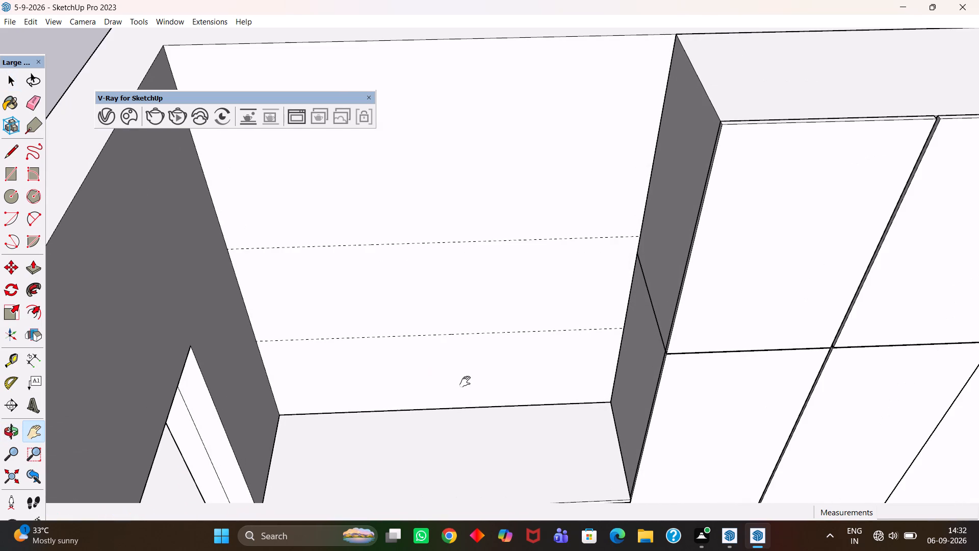
pyautogui.scroll(-1, 465, 382)
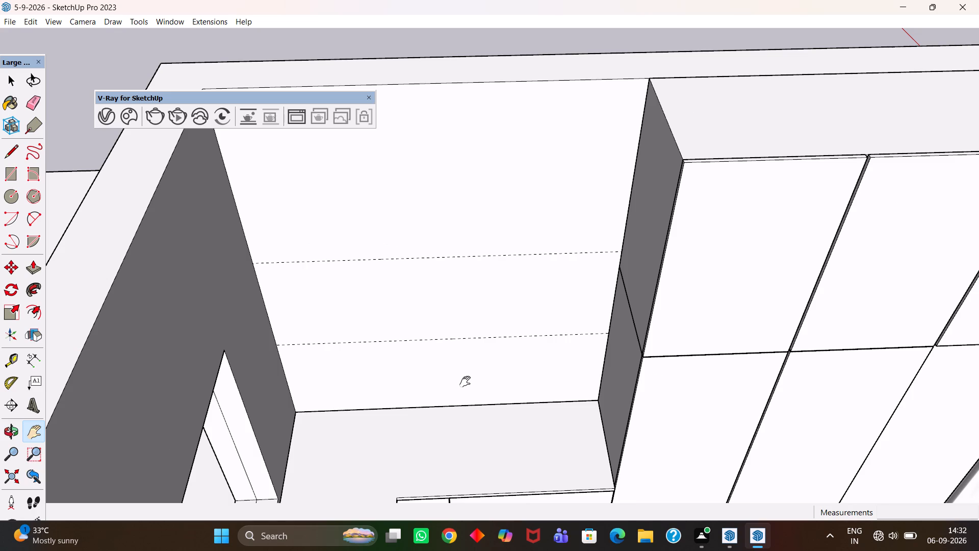
pyautogui.scroll(2, 465, 382)
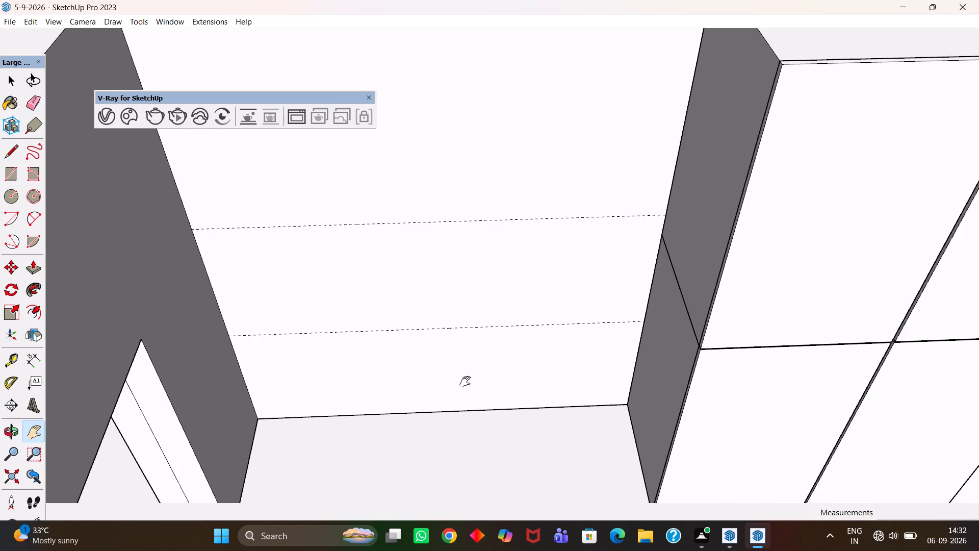
pyautogui.scroll(2, 465, 382)
pyautogui.scroll(-7, 465, 382)
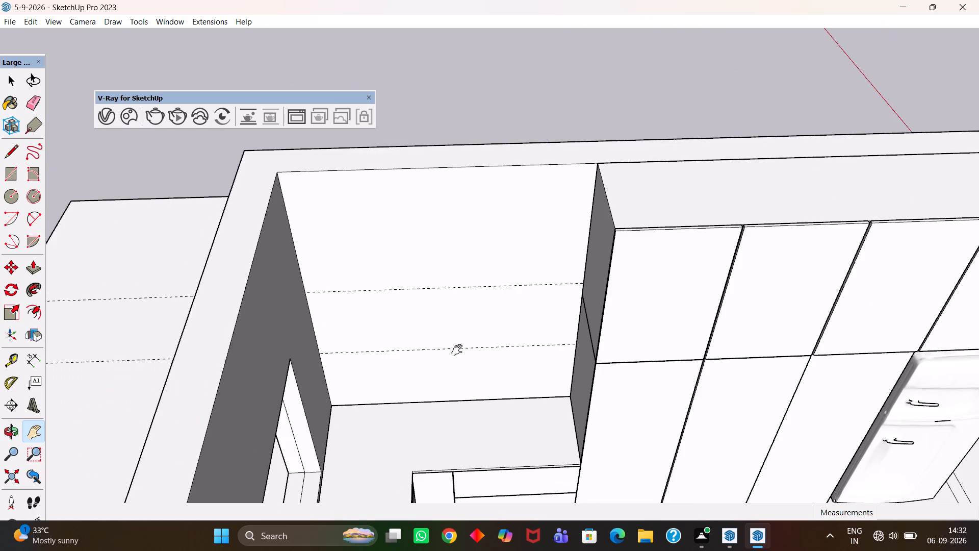
# Place a horizontal guide 3' 6" below the bare wall's top edge, level with the horizontal joint on the tall cabinet's side.
pyautogui.moveTo(457, 350); pyautogui.dragTo(456, 364, button='middle')
pyautogui.scroll(3, 456, 364)
pyautogui.scroll(-2, 456, 364)
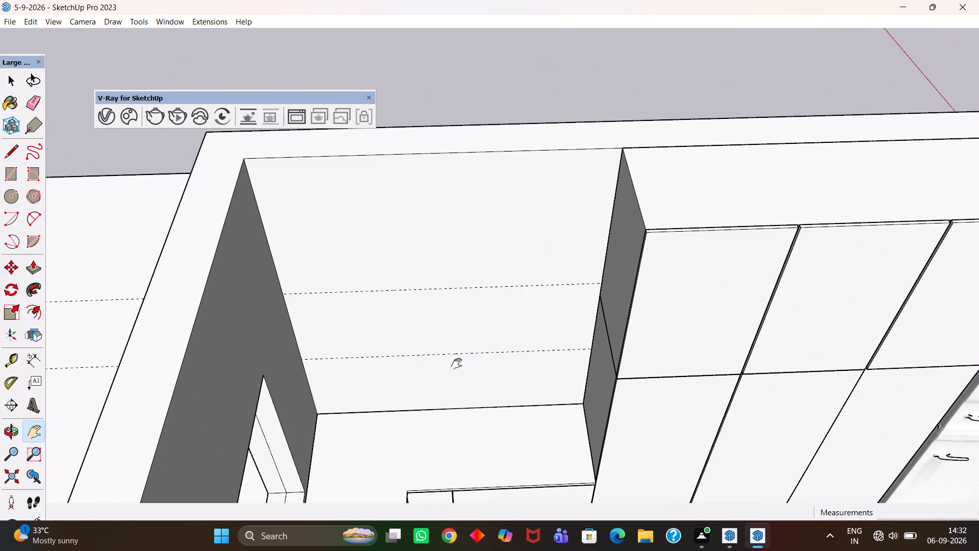
pyautogui.moveTo(479, 354); pyautogui.dragTo(483, 360, button='middle')
pyautogui.moveTo(528, 346); pyautogui.dragTo(510, 294, button='middle')
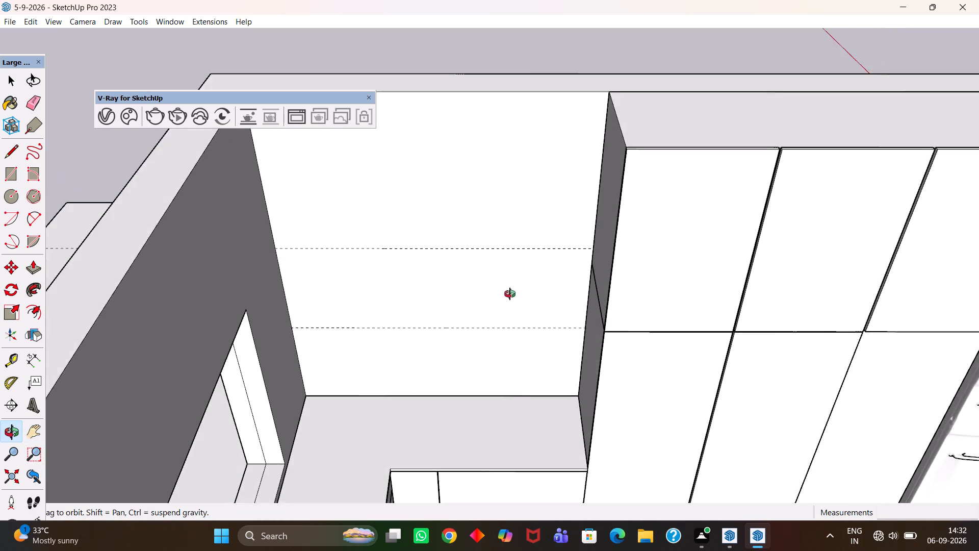
pyautogui.moveTo(510, 294); pyautogui.dragTo(522, 262, button='middle')
pyautogui.moveTo(471, 238); pyautogui.dragTo(495, 315)
pyautogui.press('t')
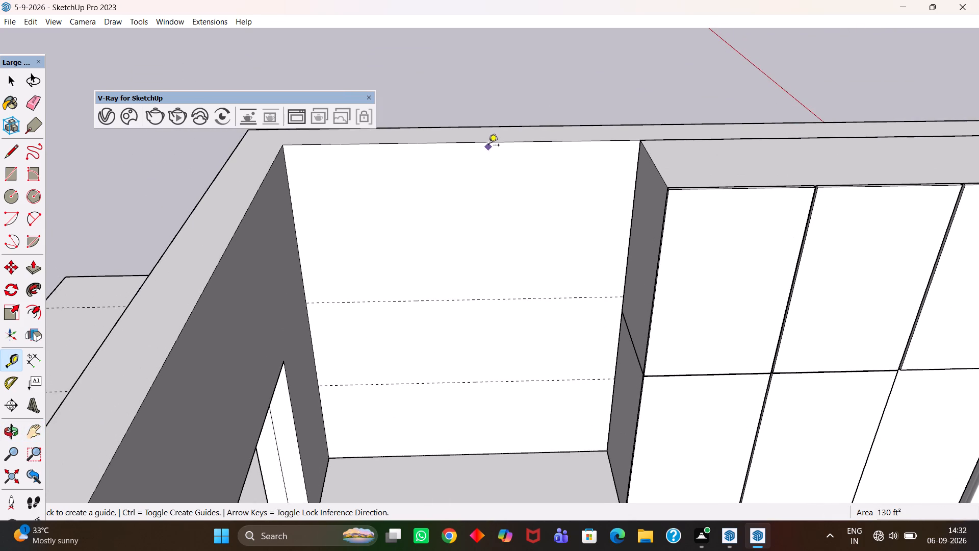
pyautogui.click(490, 142)
pyautogui.click(620, 314)
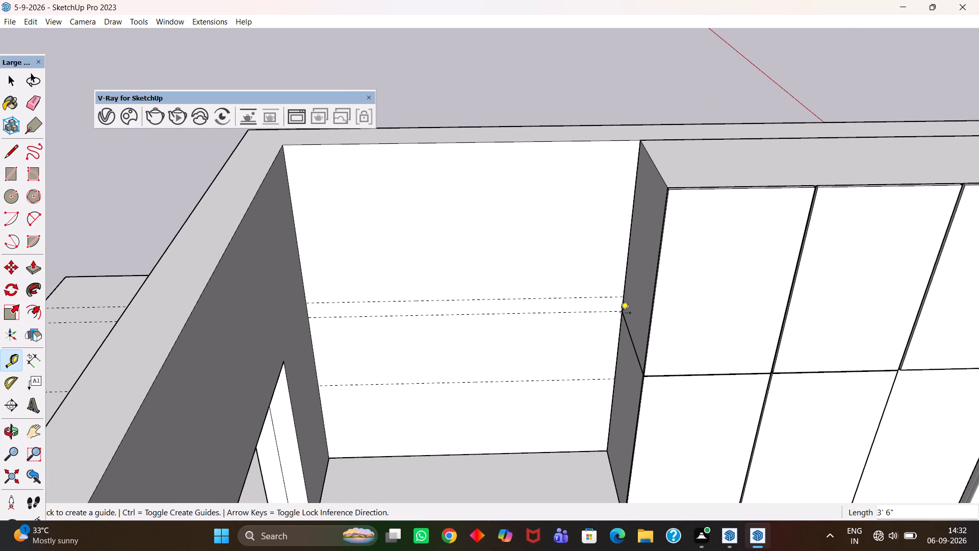
# Erase the older horizontal guide just above the new one on the bare wall.
pyautogui.press('e')
pyautogui.moveTo(550, 294); pyautogui.dragTo(533, 305)
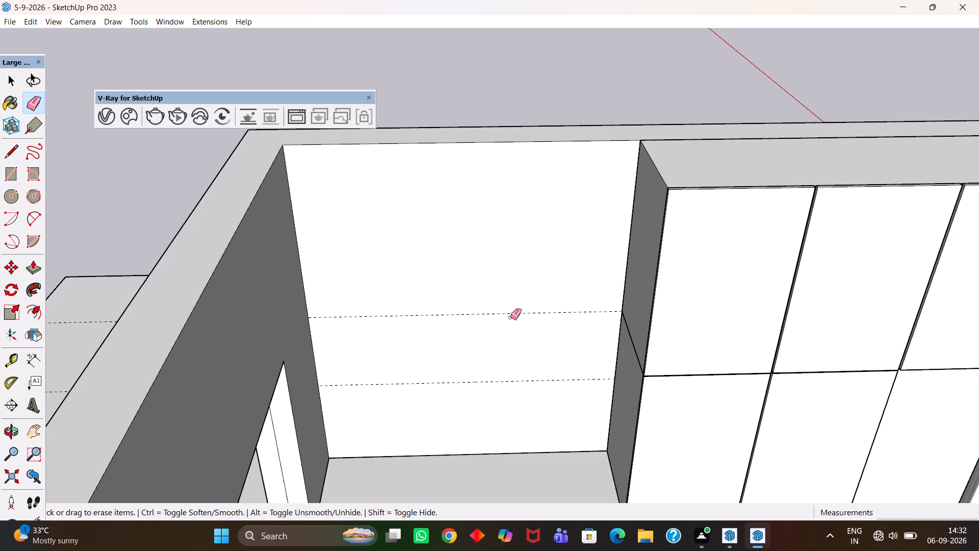
# Review the long run of base and wall cabinets from several angles, from the window corner to the countertop's open end.
pyautogui.scroll(-6, 509, 320)
pyautogui.moveTo(572, 358); pyautogui.dragTo(417, 420, button='middle')
pyautogui.scroll(1, 548, 372)
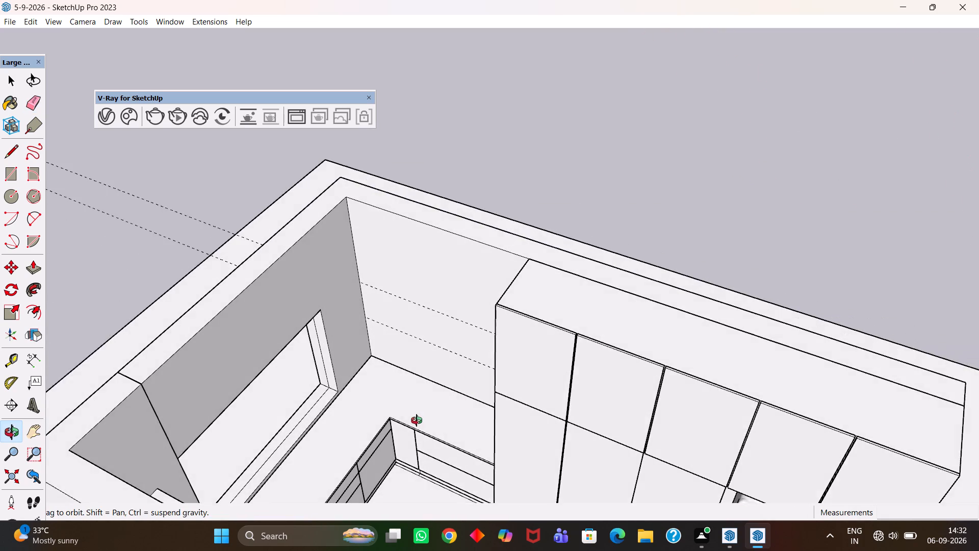
pyautogui.moveTo(417, 420); pyautogui.dragTo(419, 422, button='middle')
pyautogui.press('h')
pyautogui.scroll(1, 413, 424)
pyautogui.moveTo(394, 412); pyautogui.dragTo(534, 315)
pyautogui.moveTo(608, 374); pyautogui.dragTo(247, 410, button='middle')
pyautogui.moveTo(248, 390); pyautogui.dragTo(458, 318)
pyautogui.moveTo(530, 354); pyautogui.dragTo(284, 385, button='middle')
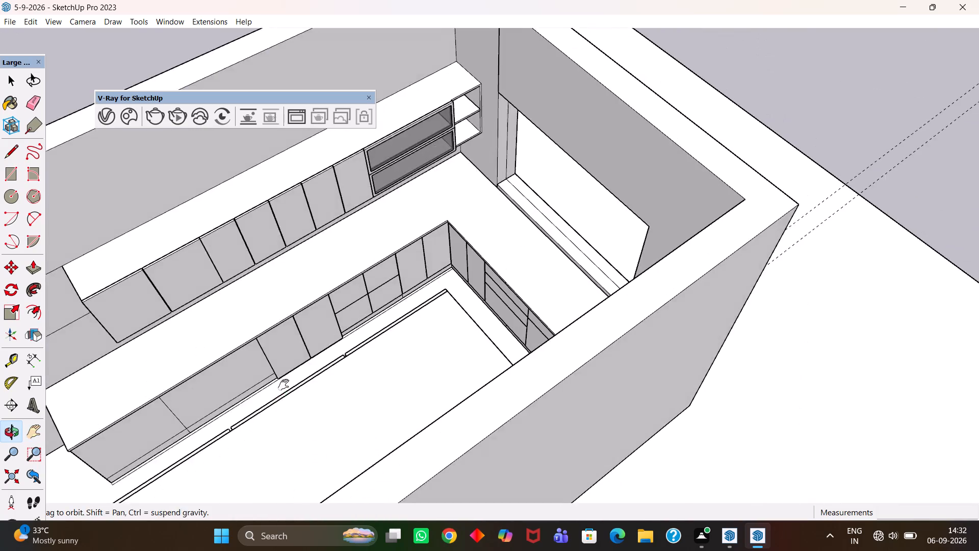
pyautogui.moveTo(284, 385); pyautogui.dragTo(286, 393, button='middle')
pyautogui.moveTo(307, 307); pyautogui.dragTo(501, 343)
pyautogui.moveTo(517, 370); pyautogui.dragTo(501, 384, button='middle')
pyautogui.moveTo(425, 410); pyautogui.dragTo(309, 393, button='middle')
pyautogui.moveTo(291, 386); pyautogui.dragTo(285, 383, button='middle')
pyautogui.moveTo(455, 366); pyautogui.dragTo(372, 350, button='middle')
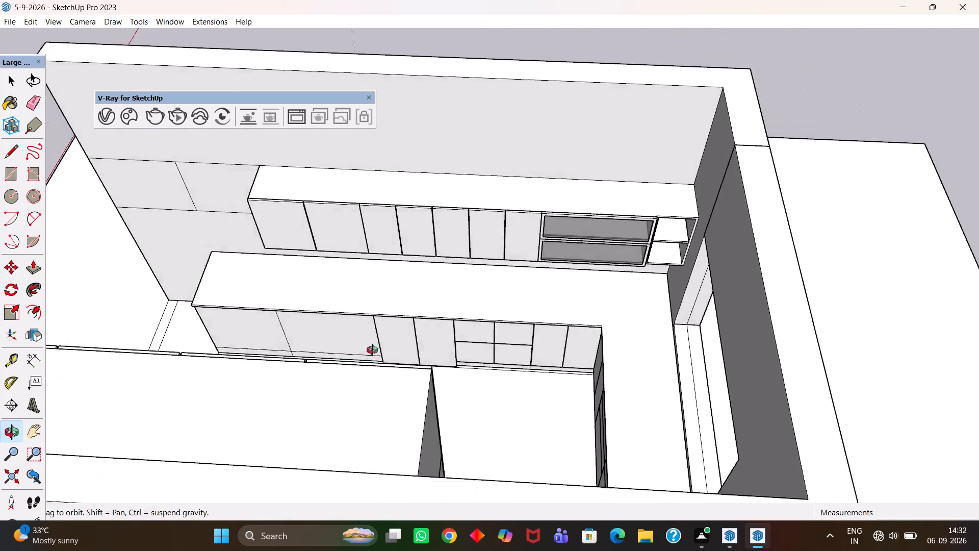
pyautogui.moveTo(372, 350); pyautogui.dragTo(385, 350, button='middle')
pyautogui.scroll(1, 385, 350)
pyautogui.moveTo(391, 304); pyautogui.dragTo(389, 399)
pyautogui.scroll(-2, 389, 400)
pyautogui.moveTo(389, 403); pyautogui.dragTo(408, 419, button='middle')
pyautogui.scroll(2, 408, 419)
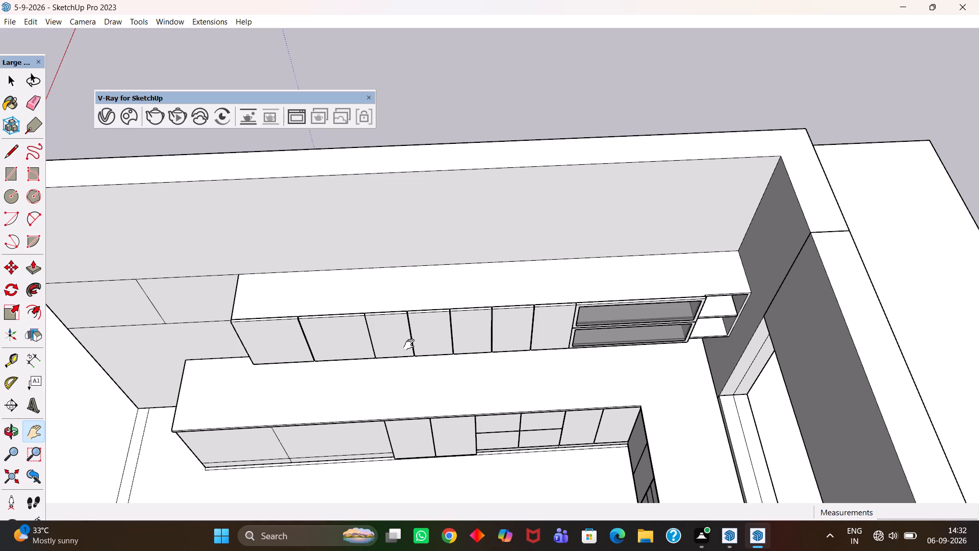
pyautogui.scroll(2, 364, 391)
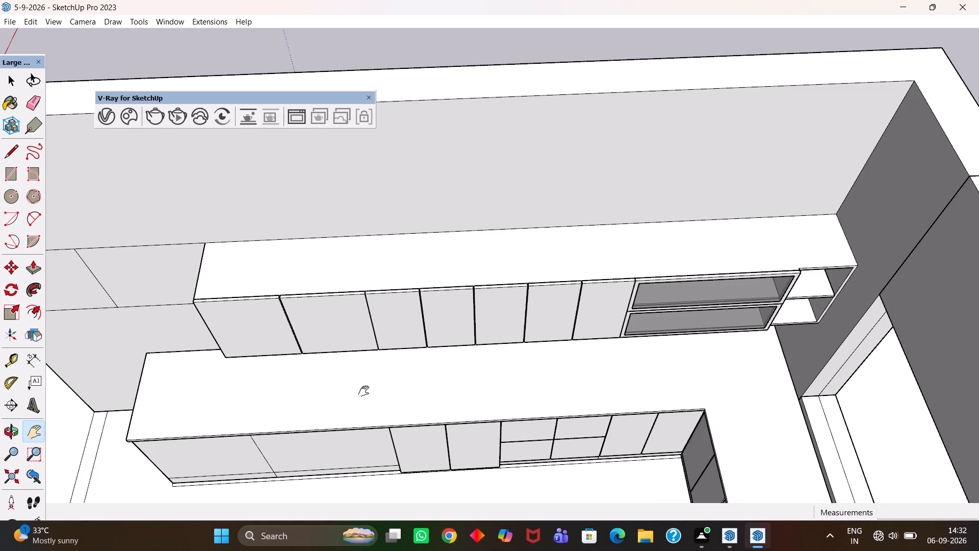
pyautogui.scroll(-4, 364, 391)
pyautogui.moveTo(341, 399); pyautogui.dragTo(393, 398)
pyautogui.middleClick(436, 404)
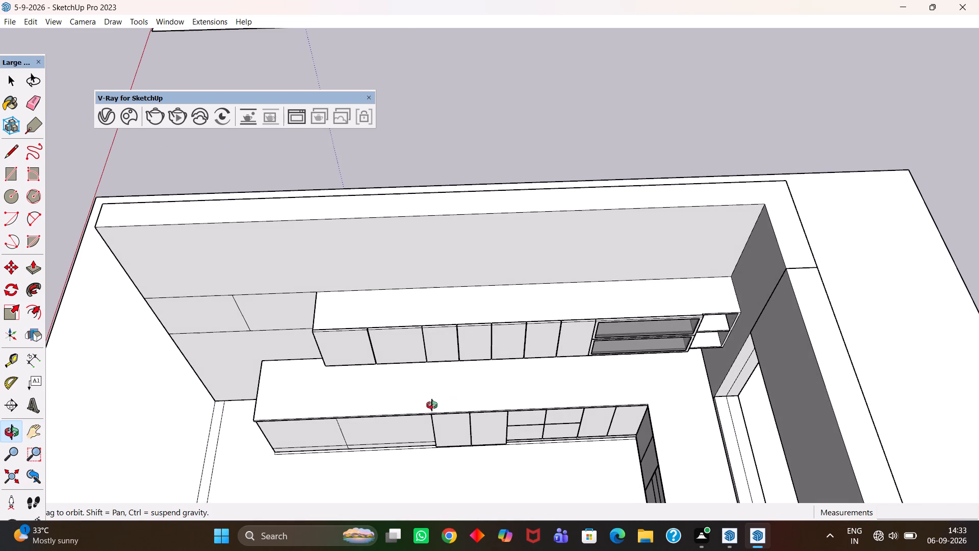
# Measure the width of the upper drawer front nearest the window corner in the four-drawer block of the long base run.
pyautogui.scroll(3, 474, 448)
pyautogui.scroll(6, 529, 409)
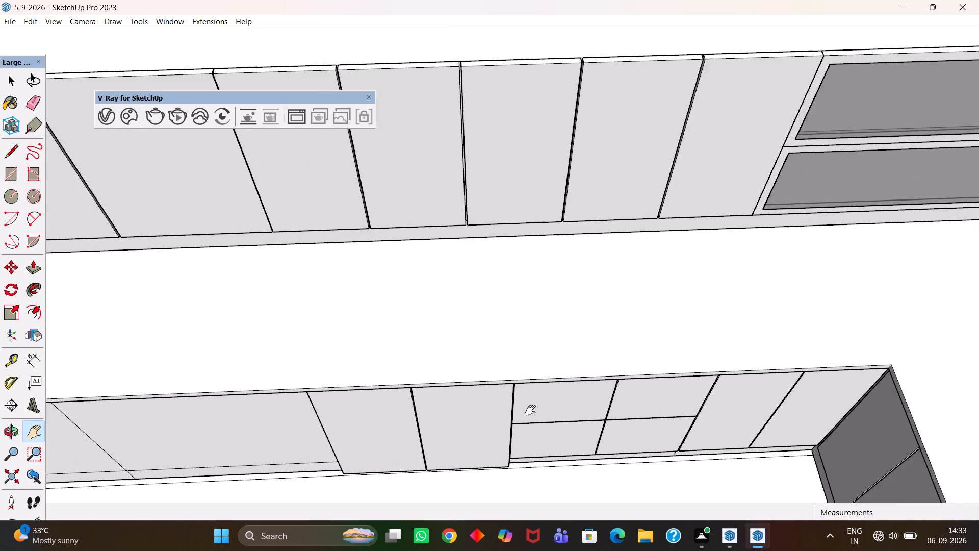
pyautogui.scroll(4, 530, 410)
pyautogui.moveTo(660, 397); pyautogui.dragTo(538, 406)
pyautogui.moveTo(532, 400); pyautogui.dragTo(537, 370, button='middle')
pyautogui.scroll(1, 527, 380)
pyautogui.press('t')
pyautogui.scroll(1, 608, 378)
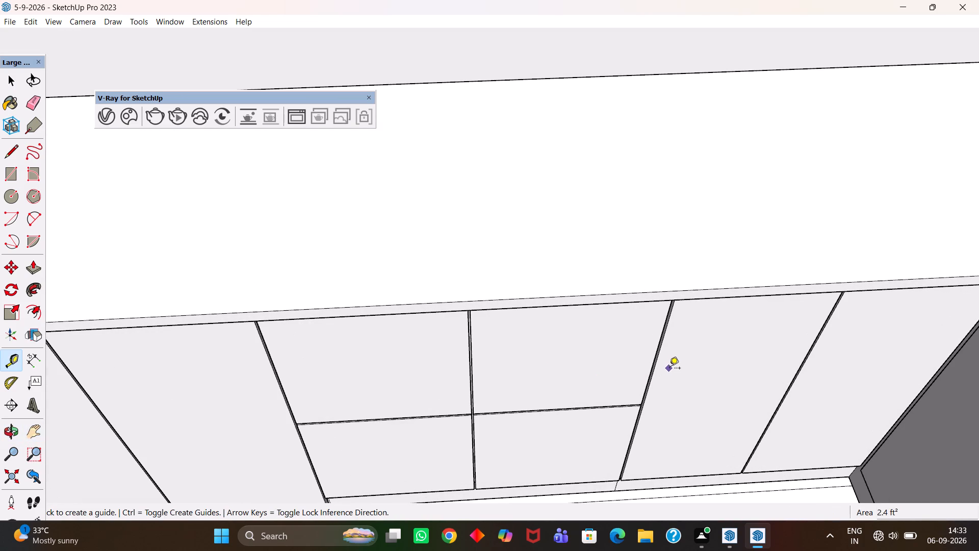
pyautogui.click(649, 362)
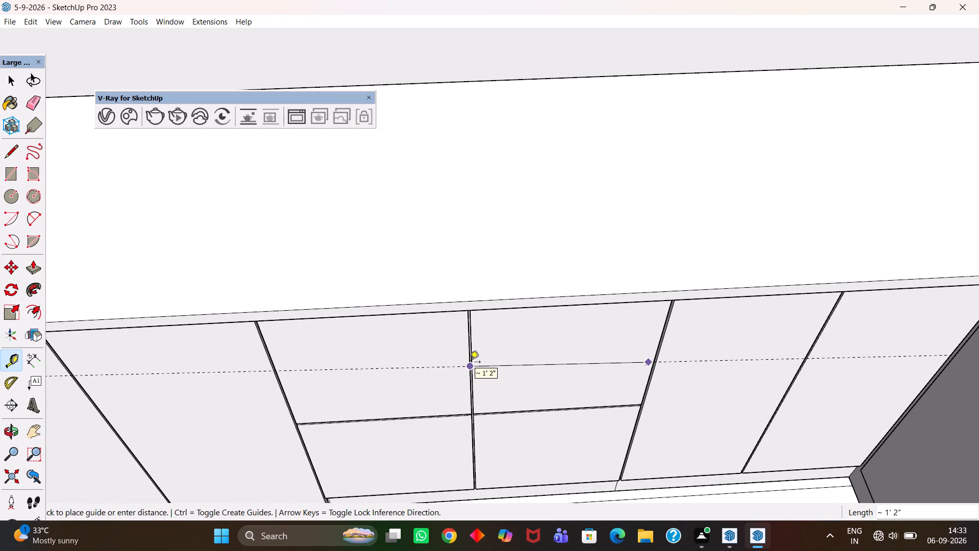
pyautogui.press('h')
# Inside the base cabinet group, copy the two doors beside the drawer block about 2' 5" toward the run's open end.
pyautogui.scroll(-5, 493, 383)
pyautogui.moveTo(441, 387); pyautogui.dragTo(561, 378)
pyautogui.scroll(-4, 558, 382)
pyautogui.moveTo(476, 405); pyautogui.dragTo(477, 412, button='middle')
pyautogui.scroll(-2, 476, 414)
pyautogui.press('space')
pyautogui.click(451, 409)
pyautogui.doubleClick(415, 409)
pyautogui.click(403, 402)
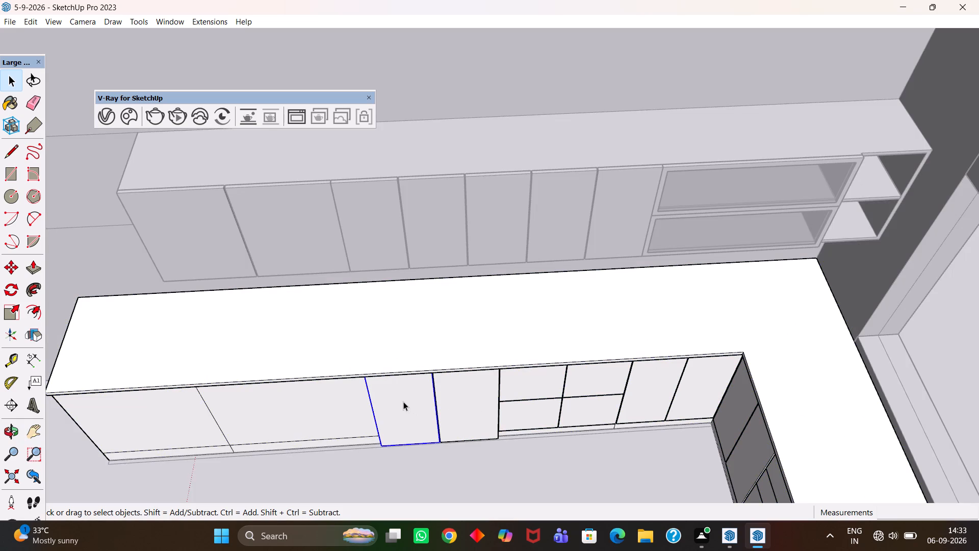
pyautogui.keyDown('ctrl'); pyautogui.click(488, 404); pyautogui.keyUp('ctrl')
pyautogui.scroll(3, 483, 395)
pyautogui.press('m')
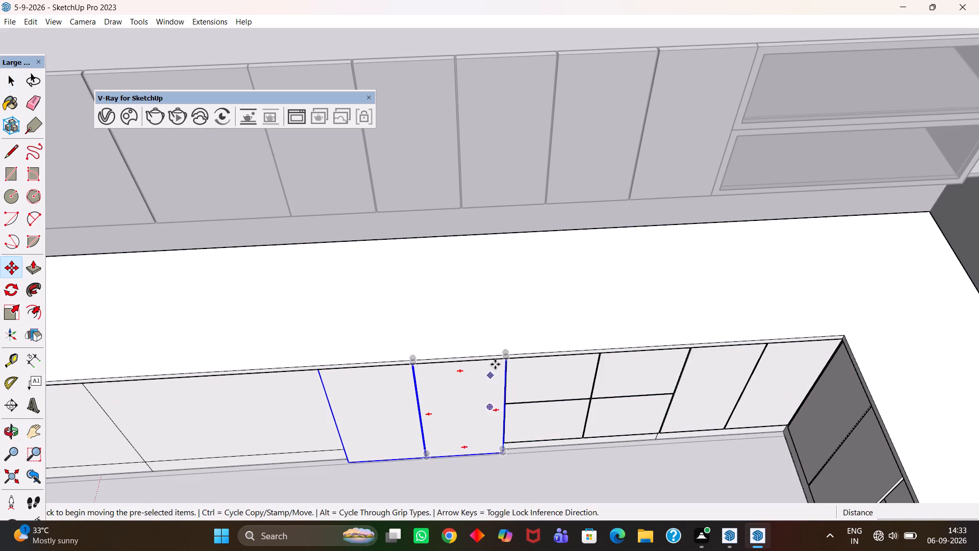
pyautogui.click(505, 355)
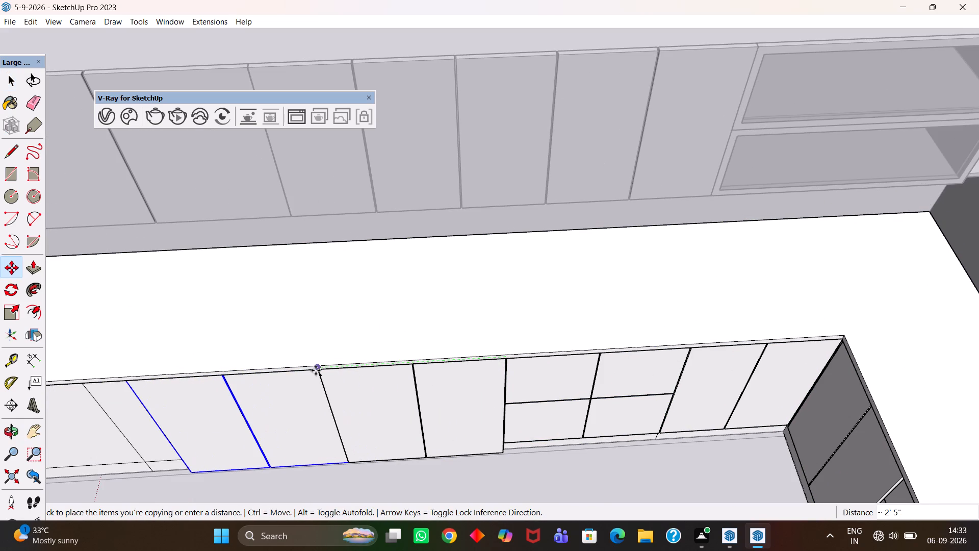
pyautogui.click(316, 370)
# Delete the two original doors directly beside the drawer block, leaving the copied pair in place.
pyautogui.press('space')
pyautogui.click(374, 415)
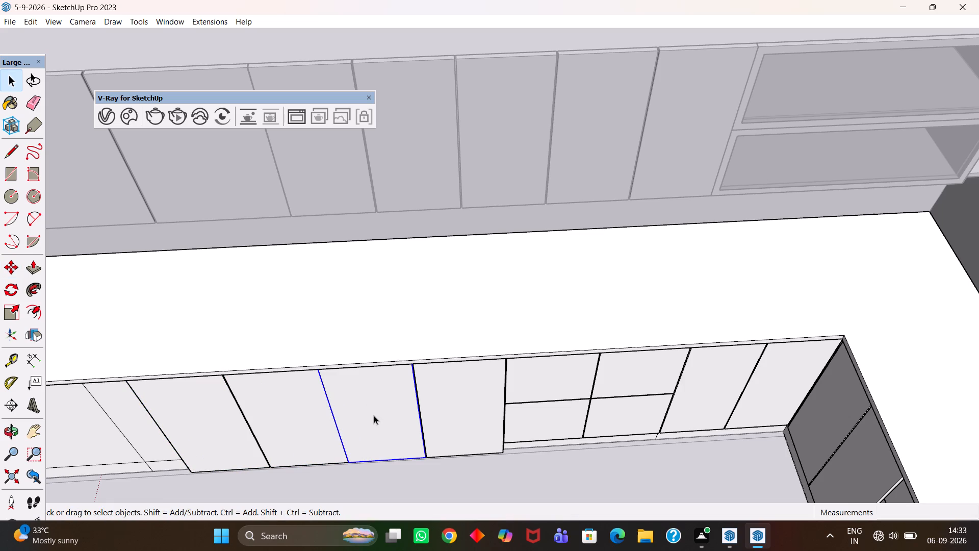
pyautogui.press('Delete')
pyautogui.click(446, 422)
pyautogui.press('Delete')
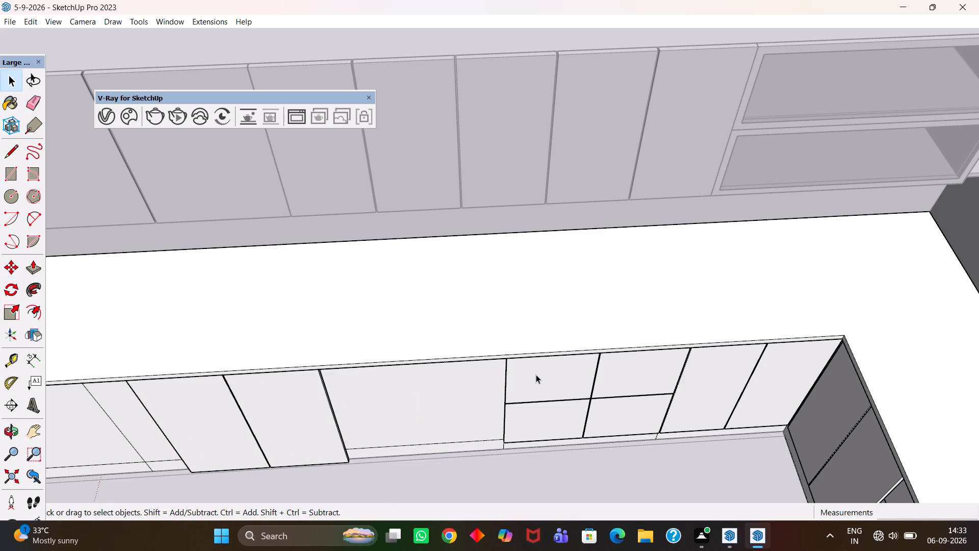
# Move the upper and lower drawer fronts farthest from the window corner across the empty bay, close to the copied doors.
pyautogui.click(536, 374)
pyautogui.press('space')
pyautogui.press('space')
pyautogui.press('space')
pyautogui.press('space')
pyautogui.click(531, 421)
pyautogui.keyDown('ctrl'); pyautogui.click(531, 421); pyautogui.keyUp('ctrl')
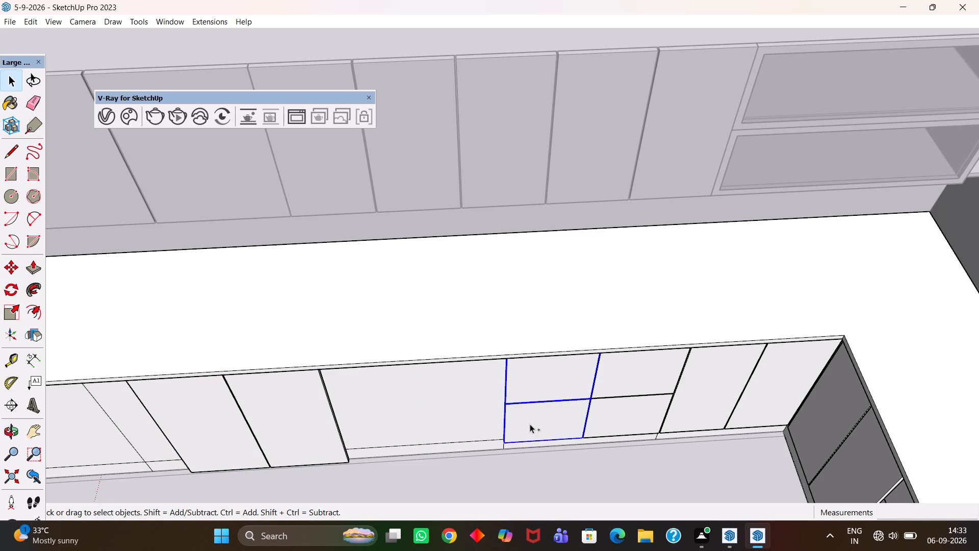
pyautogui.scroll(4, 485, 438)
pyautogui.moveTo(488, 441); pyautogui.dragTo(514, 438, button='middle')
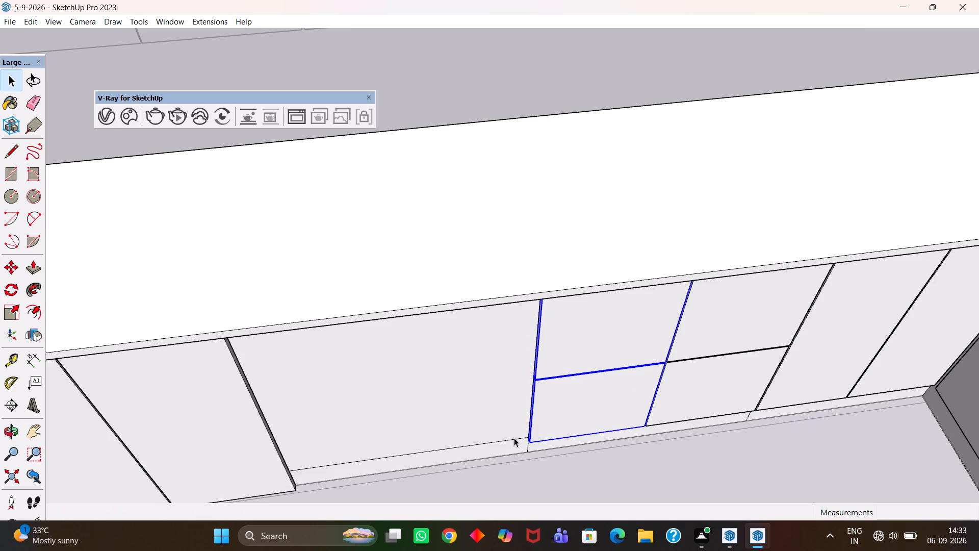
pyautogui.press('h')
pyautogui.scroll(-5, 514, 438)
pyautogui.moveTo(497, 434); pyautogui.dragTo(469, 445, button='middle')
pyautogui.scroll(-2, 469, 445)
pyautogui.moveTo(421, 431); pyautogui.dragTo(655, 363)
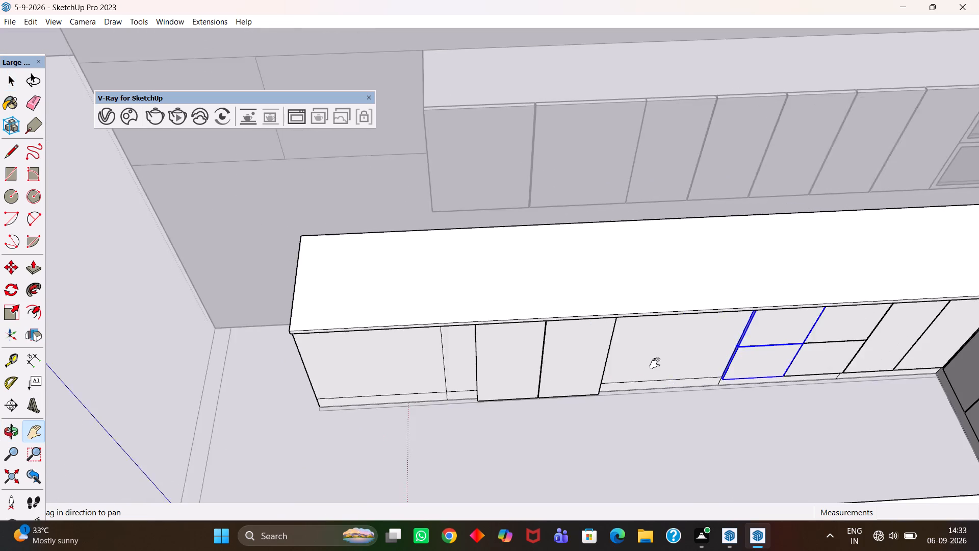
pyautogui.moveTo(655, 363); pyautogui.dragTo(664, 375)
pyautogui.scroll(2, 725, 383)
pyautogui.moveTo(703, 365); pyautogui.dragTo(573, 423)
pyautogui.moveTo(570, 430); pyautogui.dragTo(612, 421, button='middle')
pyautogui.scroll(2, 610, 422)
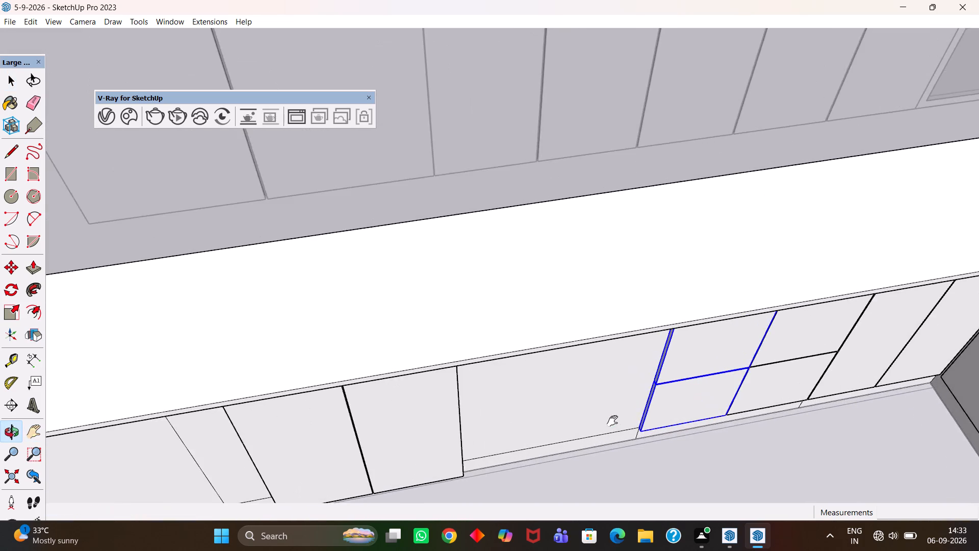
pyautogui.scroll(2, 612, 421)
pyautogui.press('m')
pyautogui.click(641, 430)
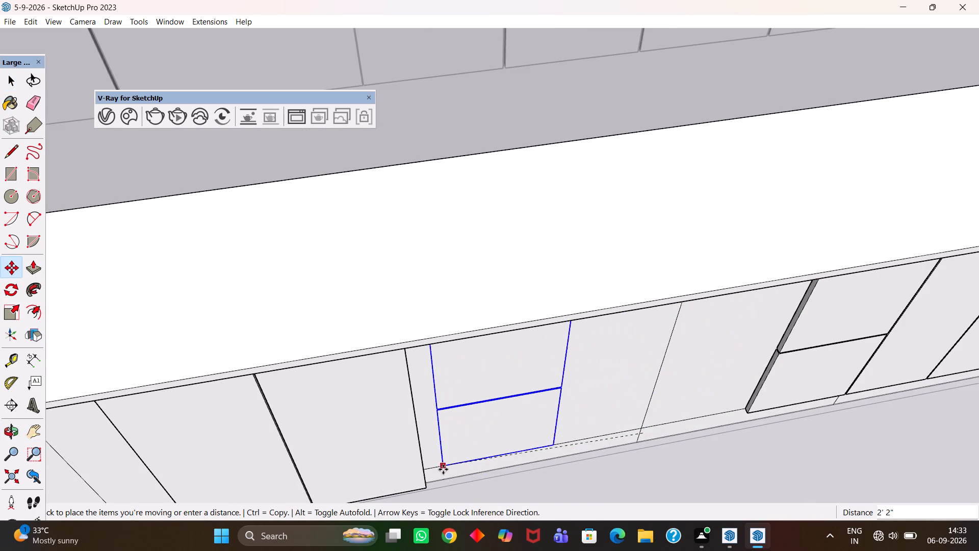
pyautogui.click(429, 472)
# Shift the moved pair of drawer fronts outward by their thickness so they sit in front of the cabinet face.
pyautogui.scroll(4, 423, 476)
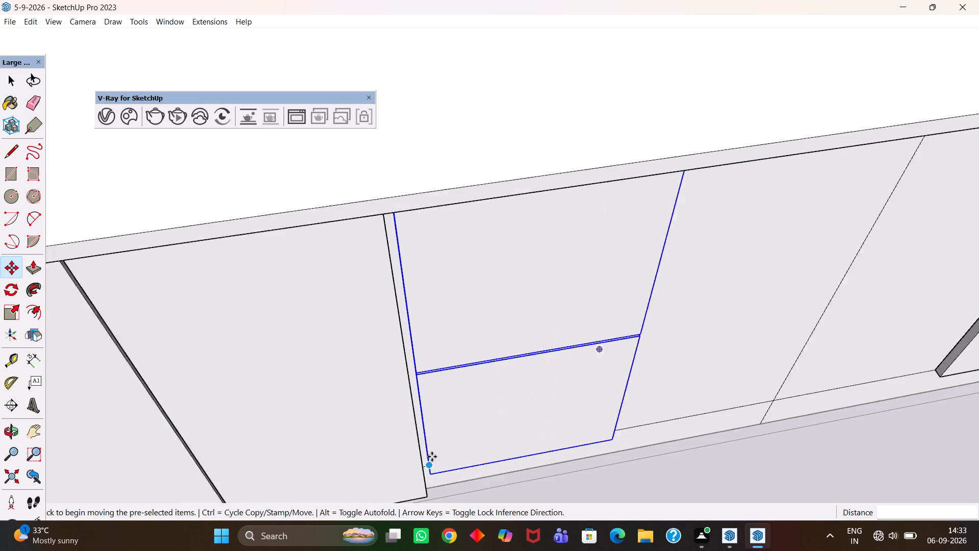
pyautogui.scroll(2, 432, 457)
pyautogui.click(429, 464)
pyautogui.click(432, 479)
# Check the moved drawer fronts against the copied doors and the rest of the base run, in context and close up.
pyautogui.scroll(-2, 424, 451)
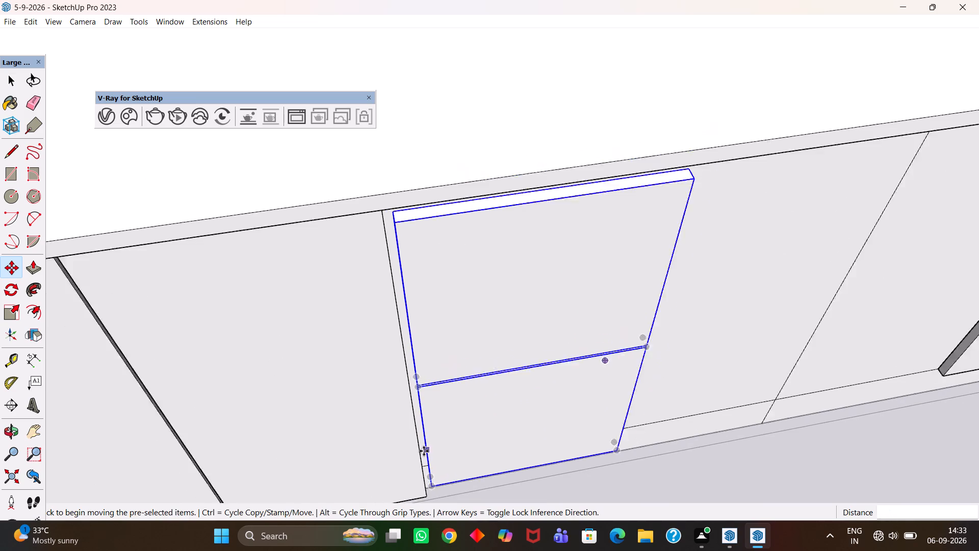
pyautogui.scroll(-6, 424, 451)
pyautogui.moveTo(487, 442); pyautogui.dragTo(429, 416, button='middle')
pyautogui.scroll(-6, 432, 419)
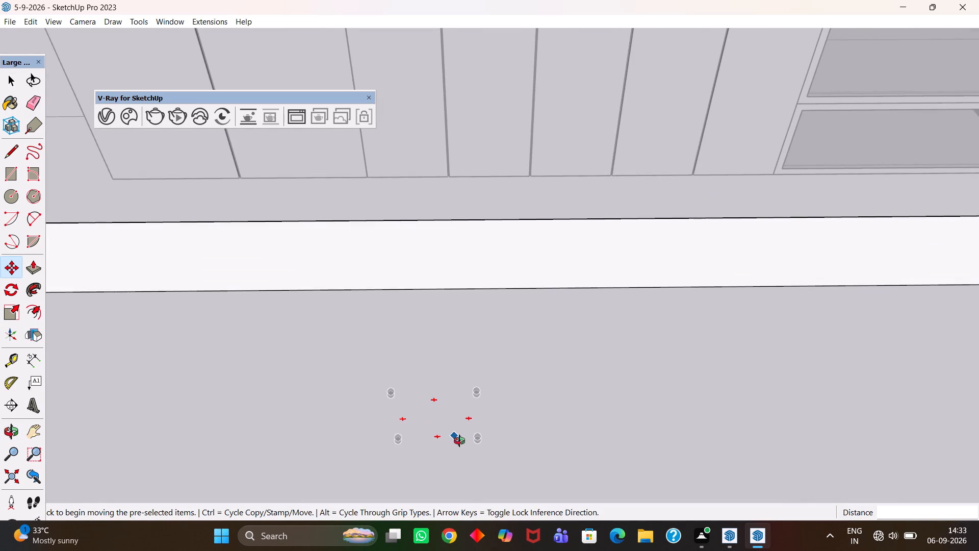
pyautogui.moveTo(458, 440); pyautogui.dragTo(461, 446, button='middle')
pyautogui.scroll(-14, 461, 452)
pyautogui.press('h')
pyautogui.moveTo(439, 317); pyautogui.dragTo(449, 364, button='middle')
pyautogui.moveTo(476, 279); pyautogui.dragTo(505, 371)
pyautogui.scroll(-11, 513, 375)
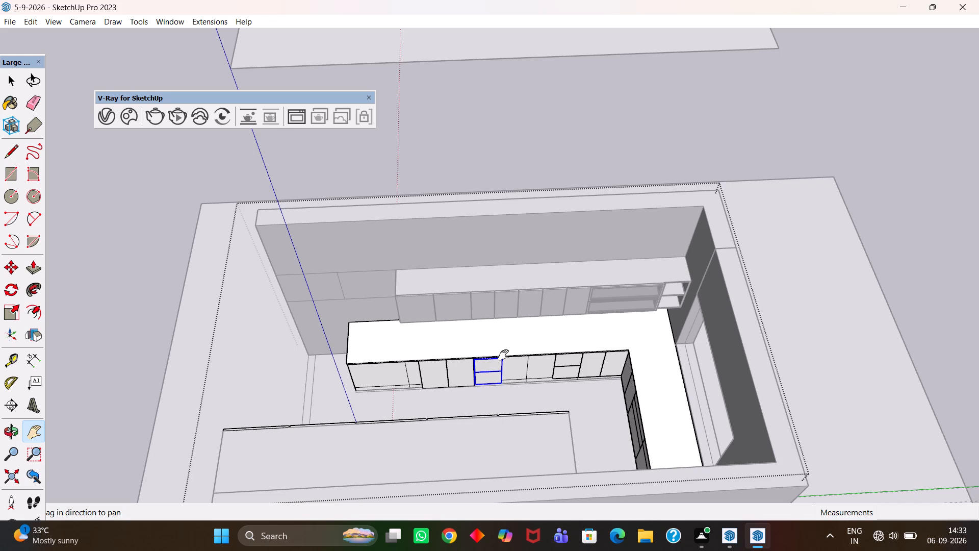
pyautogui.scroll(2, 503, 355)
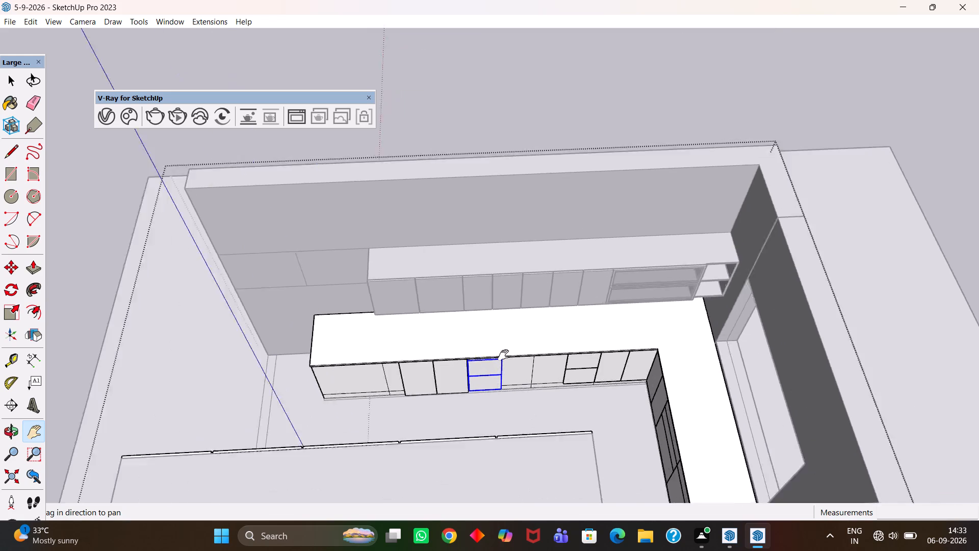
pyautogui.scroll(16, 503, 355)
pyautogui.press('h')
pyautogui.scroll(4, 504, 386)
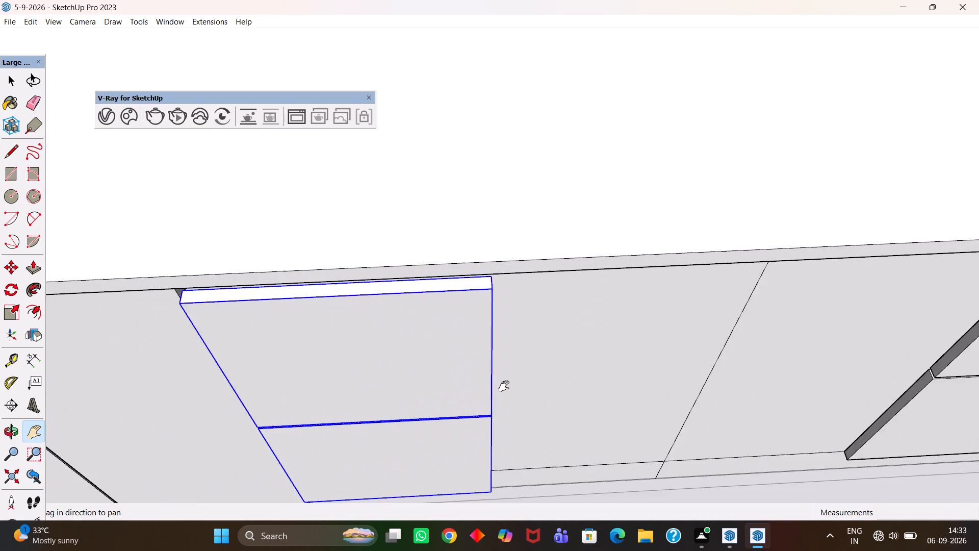
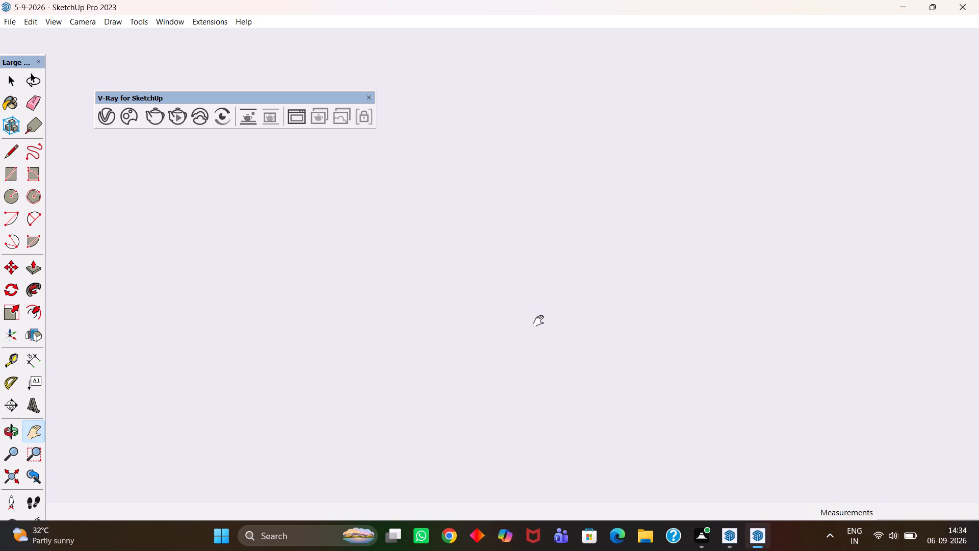
# Examine the moved drawer fronts' lower corner, side edges and the uncovered bay beside them.
pyautogui.scroll(-7, 538, 321)
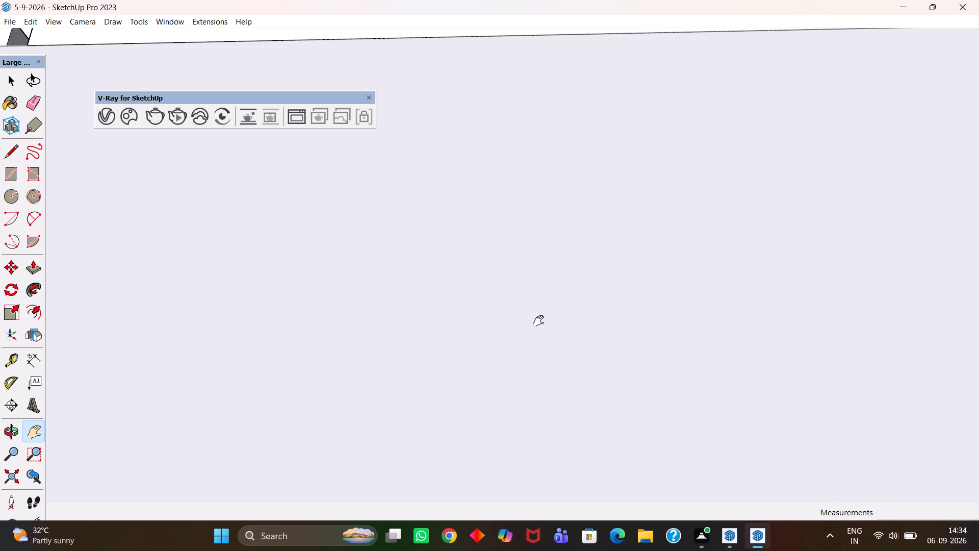
pyautogui.scroll(-11, 538, 321)
pyautogui.press('h')
pyautogui.scroll(-3, 538, 324)
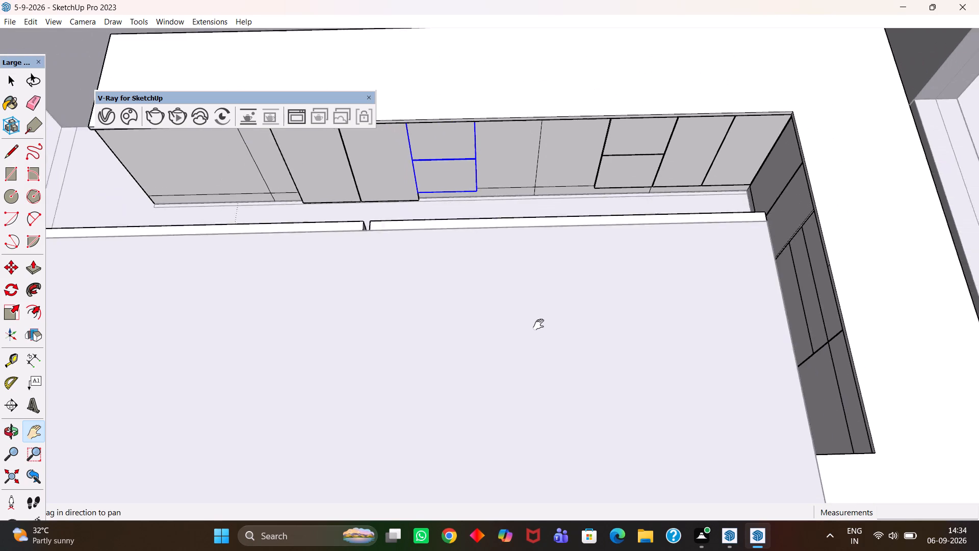
pyautogui.scroll(-2, 538, 324)
pyautogui.moveTo(493, 267); pyautogui.dragTo(504, 334, button='middle')
pyautogui.scroll(6, 495, 303)
pyautogui.moveTo(455, 164); pyautogui.dragTo(517, 422)
pyautogui.scroll(3, 494, 386)
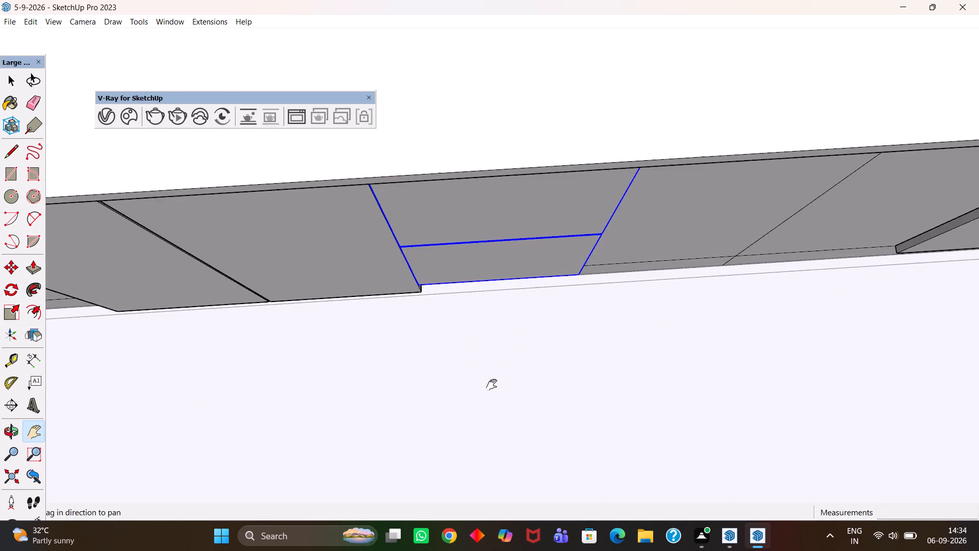
pyautogui.scroll(4, 492, 385)
pyautogui.moveTo(475, 371); pyautogui.dragTo(456, 277, button='middle')
pyautogui.scroll(1, 458, 267)
pyautogui.moveTo(440, 231); pyautogui.dragTo(509, 393)
pyautogui.moveTo(507, 424); pyautogui.dragTo(437, 297, button='middle')
pyautogui.scroll(3, 437, 297)
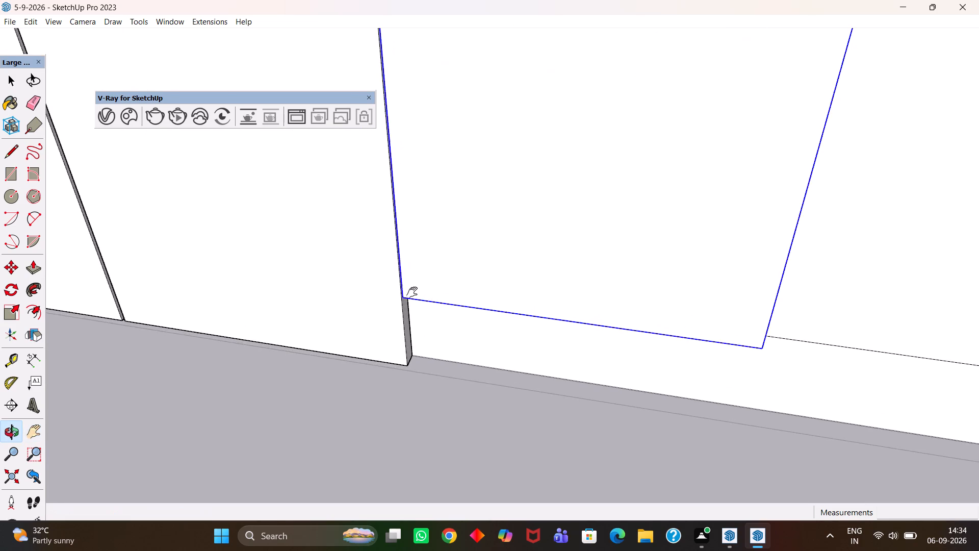
pyautogui.scroll(5, 412, 292)
pyautogui.moveTo(394, 301); pyautogui.dragTo(323, 194, button='middle')
pyautogui.scroll(1, 323, 194)
pyautogui.moveTo(383, 265); pyautogui.dragTo(288, 190, button='middle')
pyautogui.scroll(1, 358, 240)
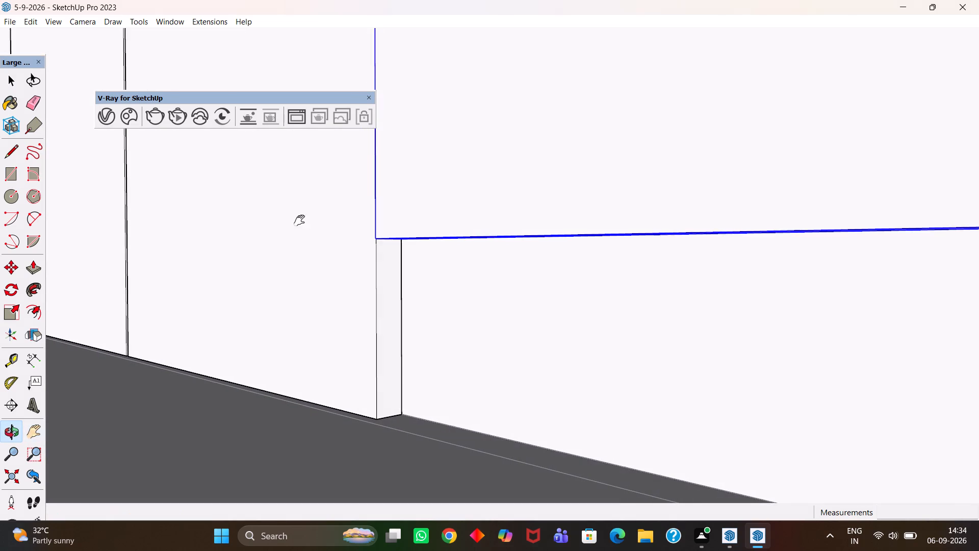
pyautogui.press('h')
pyautogui.scroll(-9, 432, 347)
pyautogui.moveTo(511, 246); pyautogui.dragTo(376, 409)
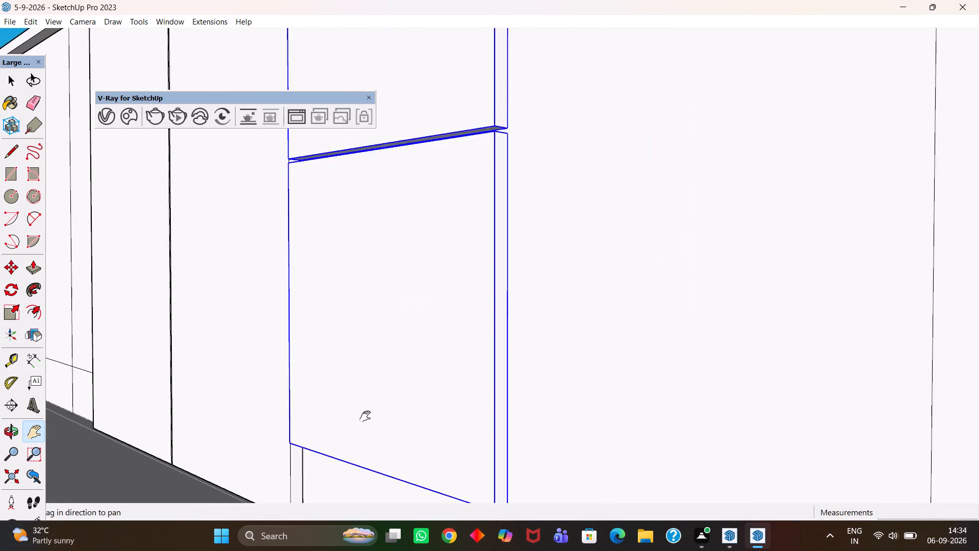
pyautogui.scroll(-5, 367, 416)
pyautogui.moveTo(435, 289); pyautogui.dragTo(432, 405, button='middle')
pyautogui.scroll(-3, 431, 407)
pyautogui.moveTo(462, 341); pyautogui.dragTo(470, 353, button='middle')
pyautogui.scroll(6, 470, 353)
# Push/Pull the moved upper drawer front's free side edge about 1' 2 1/2" to the bay's dividing line.
pyautogui.press('space')
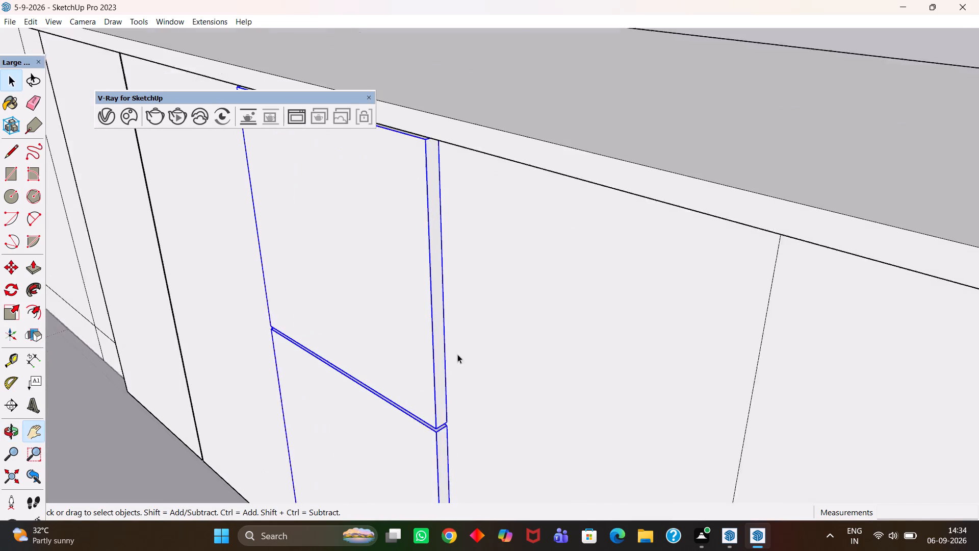
pyautogui.scroll(1, 457, 354)
pyautogui.doubleClick(436, 347)
pyautogui.click(438, 339)
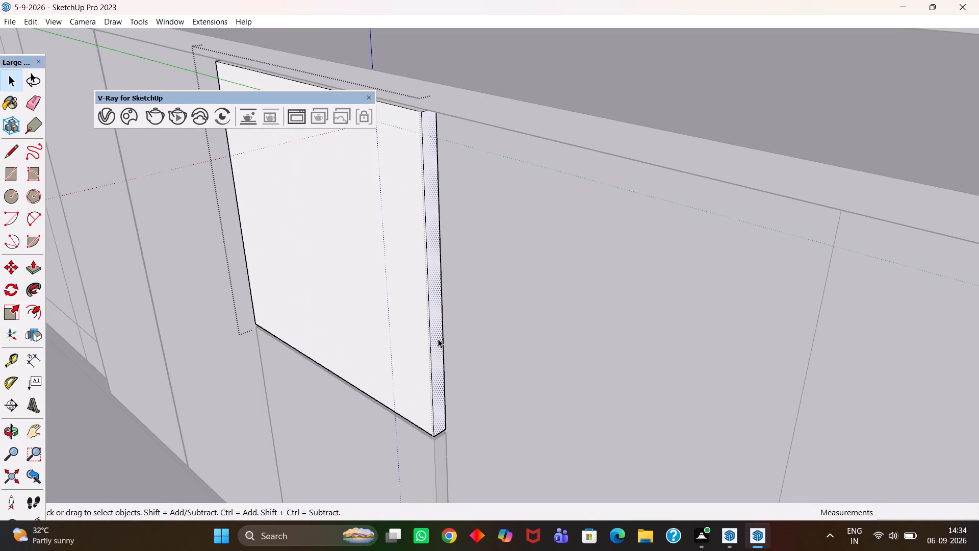
pyautogui.press('p')
pyautogui.click(438, 339)
pyautogui.scroll(-11, 562, 383)
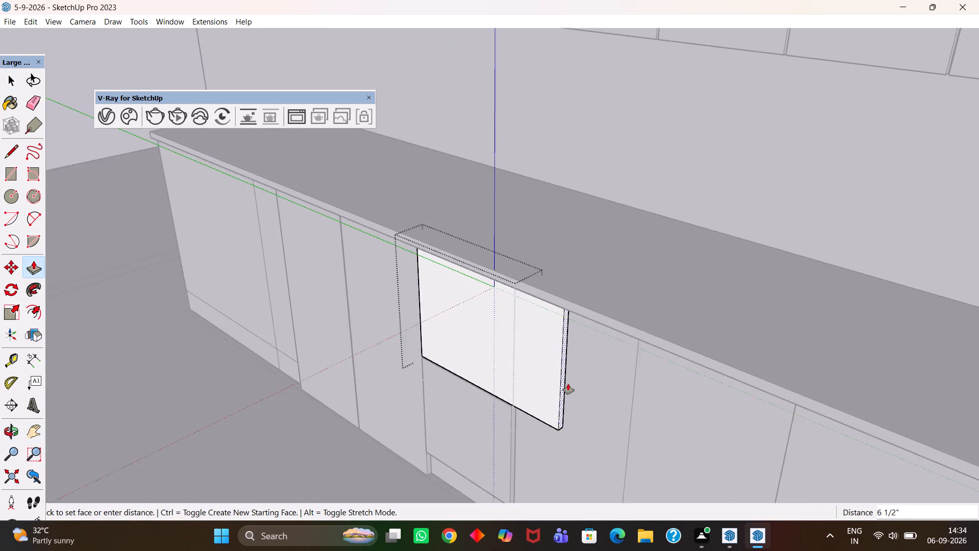
pyautogui.moveTo(570, 384); pyautogui.dragTo(656, 373, button='middle')
pyautogui.scroll(1, 685, 387)
pyautogui.click(760, 436)
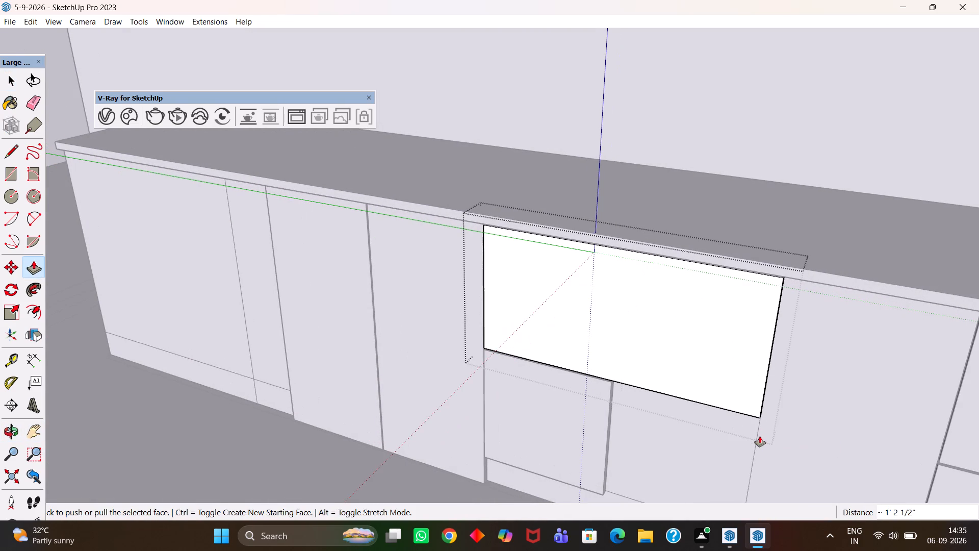
# Push/Pull the moved lower drawer front's free side edge about 1' 2 1/2" to line up with the widened upper front.
pyautogui.scroll(3, 687, 438)
pyautogui.press('h')
pyautogui.moveTo(645, 426); pyautogui.dragTo(584, 326)
pyautogui.moveTo(627, 373); pyautogui.dragTo(510, 383)
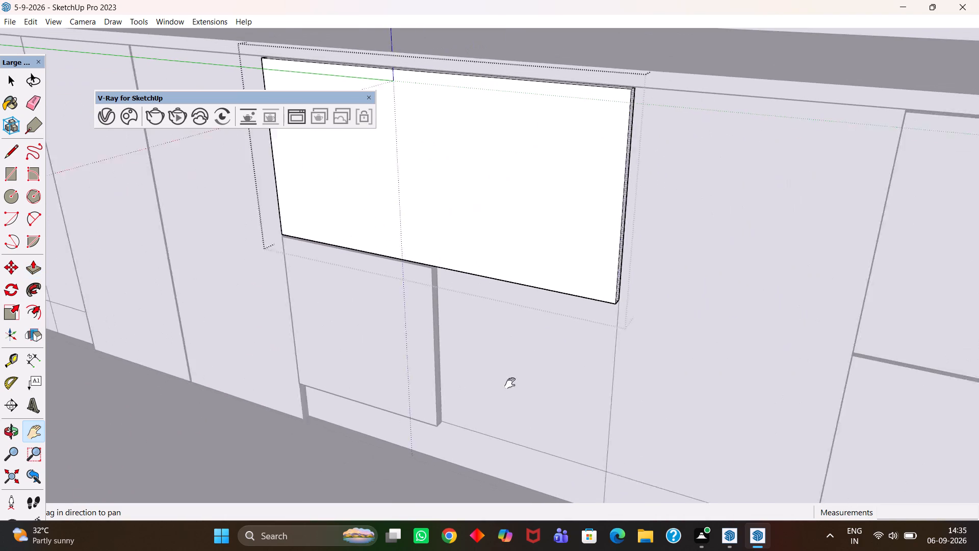
pyautogui.moveTo(510, 383); pyautogui.dragTo(499, 385)
pyautogui.moveTo(516, 387); pyautogui.dragTo(477, 389, button='middle')
pyautogui.scroll(1, 477, 389)
pyautogui.moveTo(393, 363); pyautogui.dragTo(440, 336)
pyautogui.moveTo(454, 360); pyautogui.dragTo(433, 367, button='middle')
pyautogui.scroll(2, 449, 367)
pyautogui.press('space')
pyautogui.doubleClick(372, 339)
pyautogui.click(367, 327)
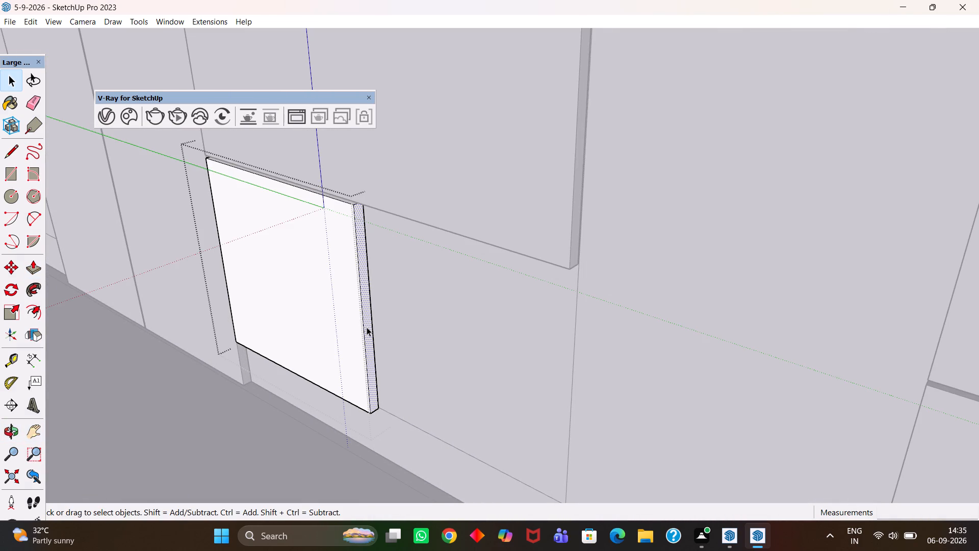
pyautogui.press('p')
pyautogui.click(367, 327)
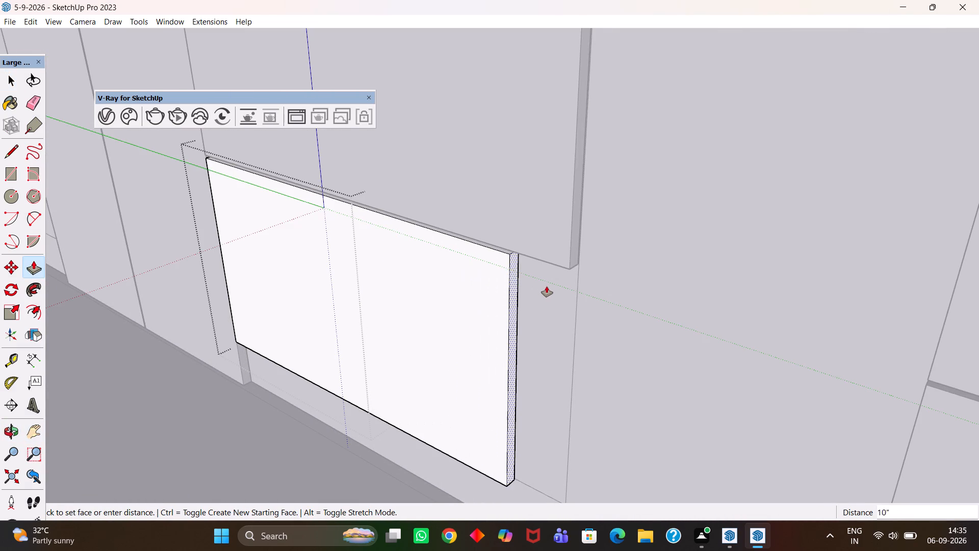
pyautogui.click(566, 269)
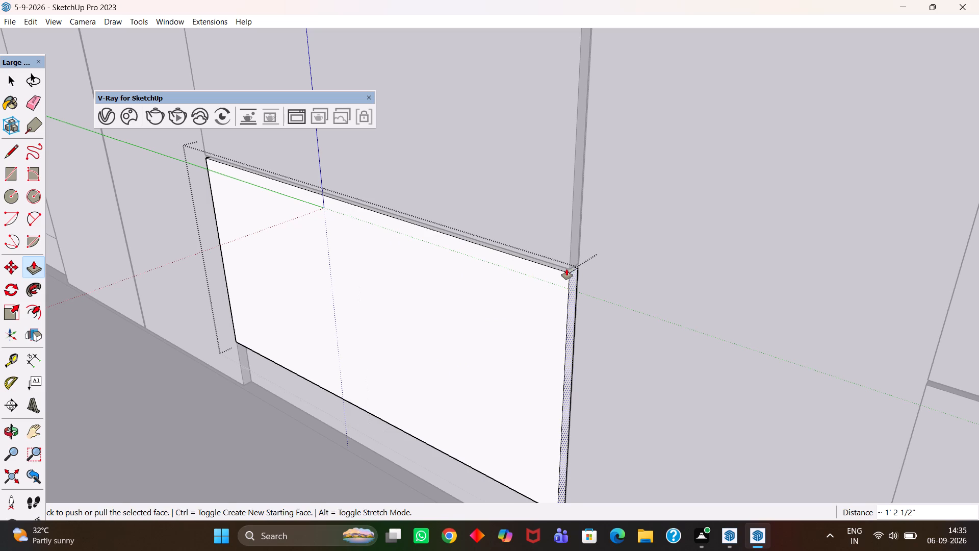
pyautogui.press('h')
pyautogui.scroll(-3, 520, 278)
pyautogui.moveTo(460, 287); pyautogui.dragTo(497, 312, button='middle')
pyautogui.scroll(-3, 498, 315)
pyautogui.press('h')
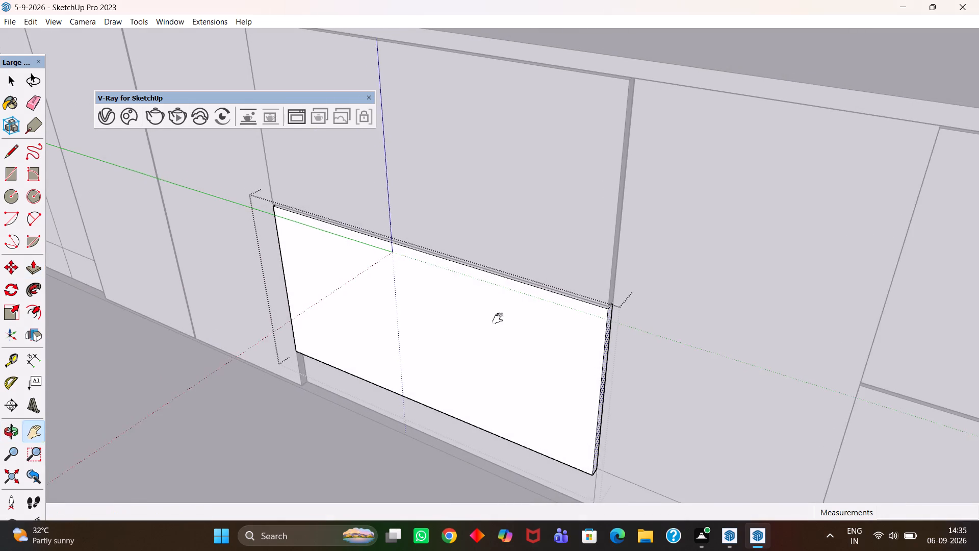
pyautogui.scroll(-1, 498, 318)
pyautogui.moveTo(477, 361); pyautogui.dragTo(497, 297)
pyautogui.moveTo(447, 307); pyautogui.dragTo(467, 345, button='middle')
pyautogui.scroll(1, 467, 352)
pyautogui.press('space')
pyautogui.click(431, 391)
# Extend the upper drawer front nearer the window corner 1' 2 1/2" across the remaining gap to the widened upper front.
pyautogui.scroll(-3, 427, 396)
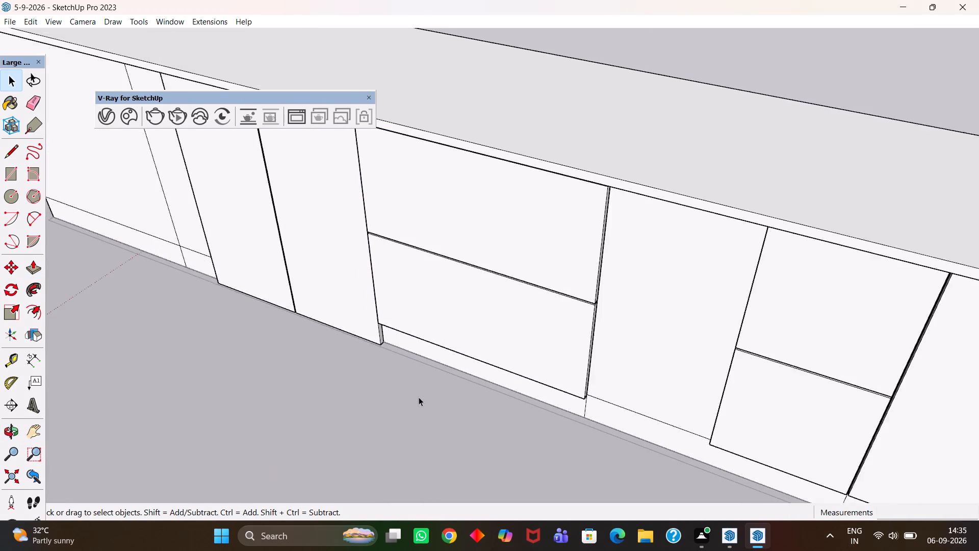
pyautogui.moveTo(428, 403); pyautogui.dragTo(502, 417, button='middle')
pyautogui.scroll(1, 497, 417)
pyautogui.press('h')
pyautogui.moveTo(743, 324); pyautogui.dragTo(549, 385)
pyautogui.moveTo(575, 383); pyautogui.dragTo(620, 364, button='middle')
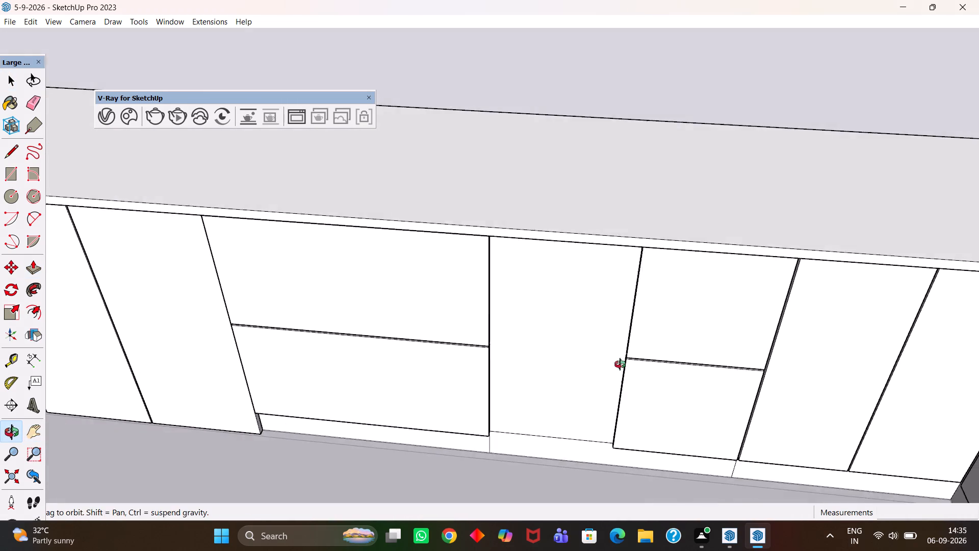
pyautogui.moveTo(620, 364); pyautogui.dragTo(646, 360, button='middle')
pyautogui.scroll(5, 630, 304)
pyautogui.moveTo(646, 367); pyautogui.dragTo(702, 342, button='middle')
pyautogui.scroll(1, 659, 369)
pyautogui.scroll(5, 702, 342)
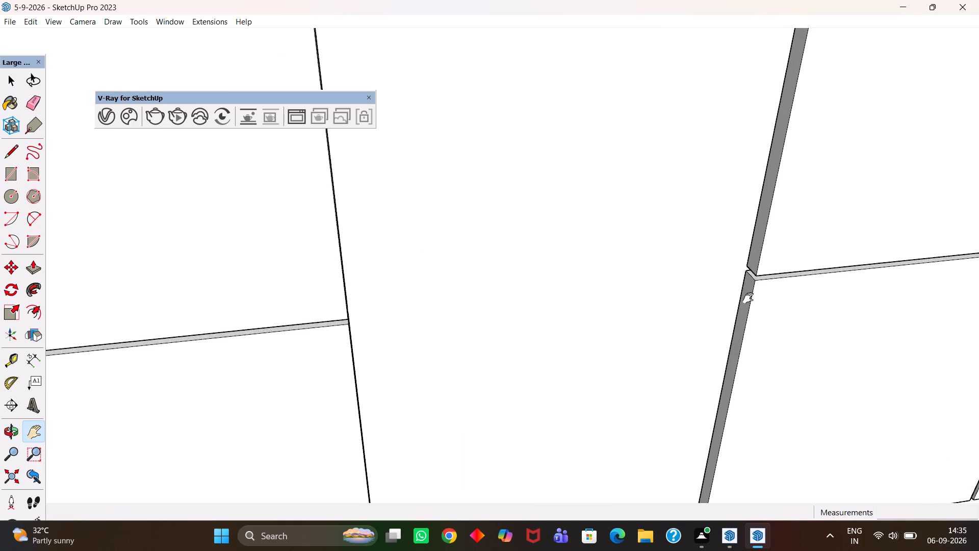
pyautogui.moveTo(748, 295); pyautogui.dragTo(713, 359)
pyautogui.moveTo(691, 376); pyautogui.dragTo(708, 369, button='middle')
pyautogui.scroll(1, 733, 341)
pyautogui.press('space')
pyautogui.doubleClick(755, 290)
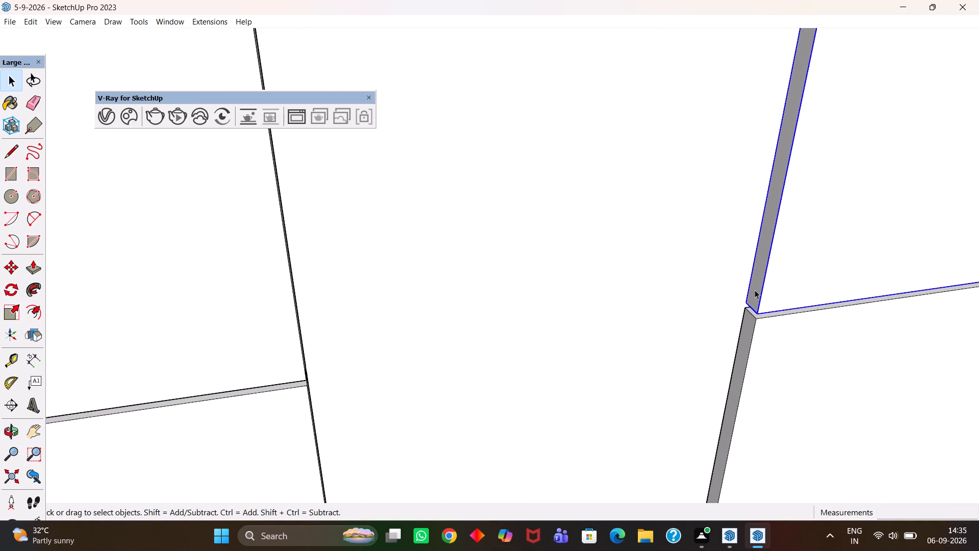
pyautogui.click(755, 285)
pyautogui.click(758, 287)
pyautogui.press('p')
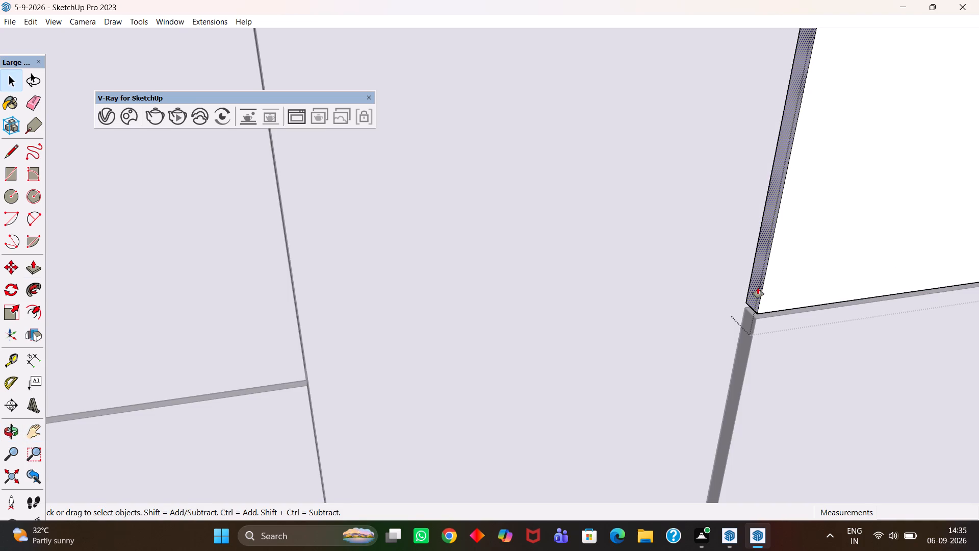
pyautogui.click(758, 287)
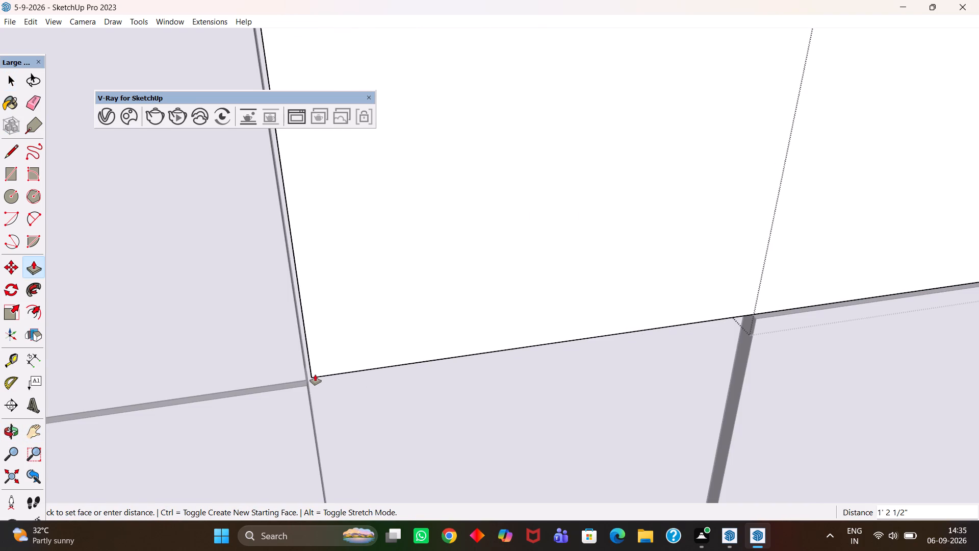
pyautogui.click(315, 374)
# Extend the lower drawer front nearer the window corner 1' 2 1/2" to match the front above, and close its group.
pyautogui.press('h')
pyautogui.scroll(-4, 388, 388)
pyautogui.moveTo(422, 427); pyautogui.dragTo(487, 318)
pyautogui.moveTo(539, 414); pyautogui.dragTo(535, 375)
pyautogui.scroll(4, 582, 395)
pyautogui.press('space')
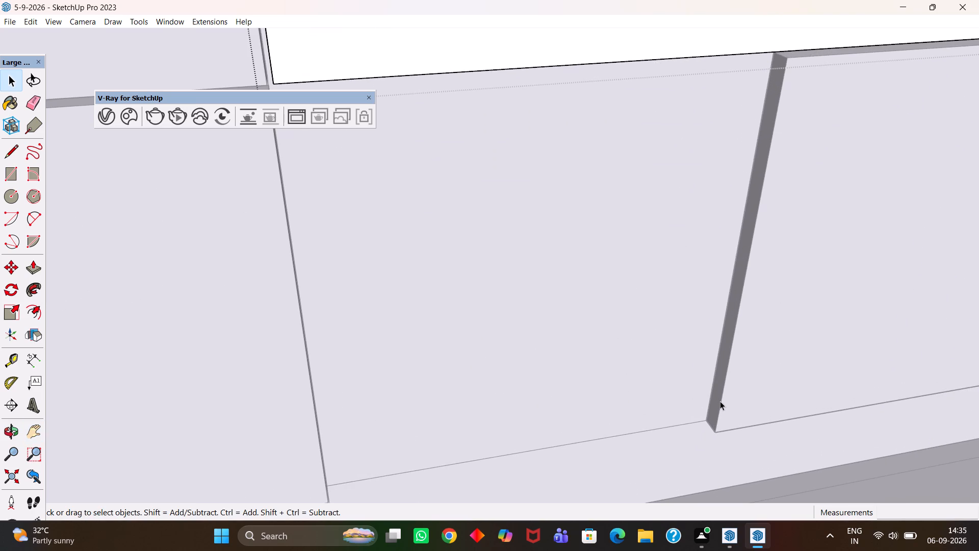
pyautogui.scroll(2, 719, 399)
pyautogui.click(719, 398)
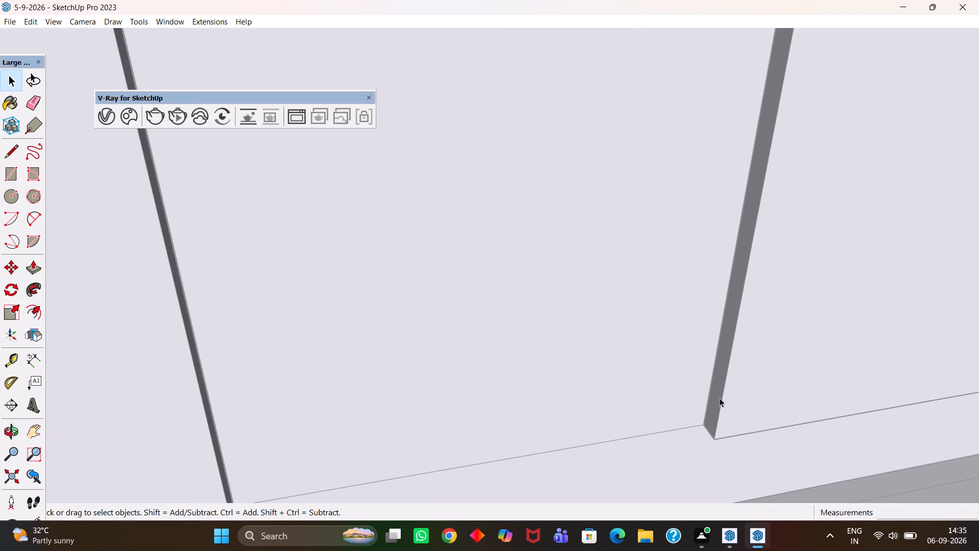
pyautogui.click(719, 397)
pyautogui.click(717, 391)
pyautogui.press('p')
pyautogui.click(717, 391)
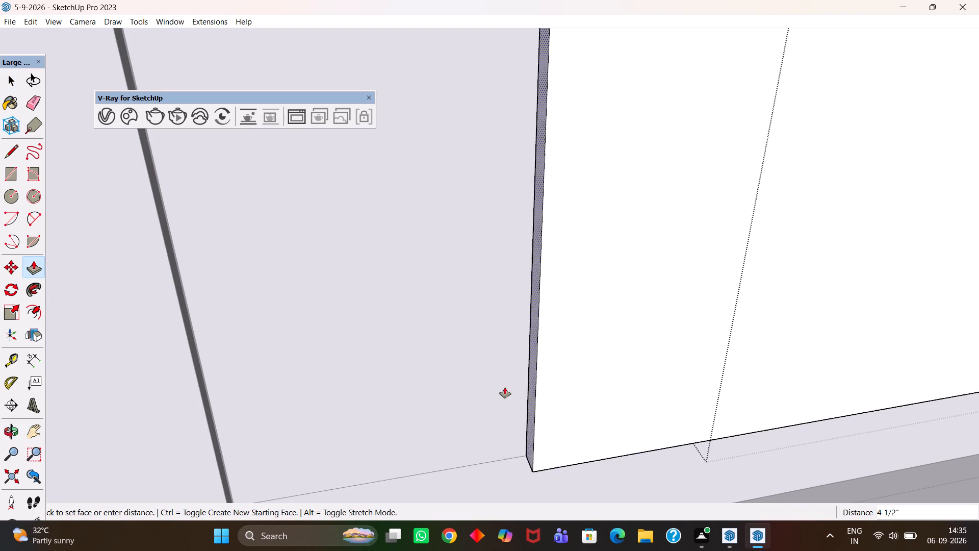
pyautogui.scroll(-7, 482, 385)
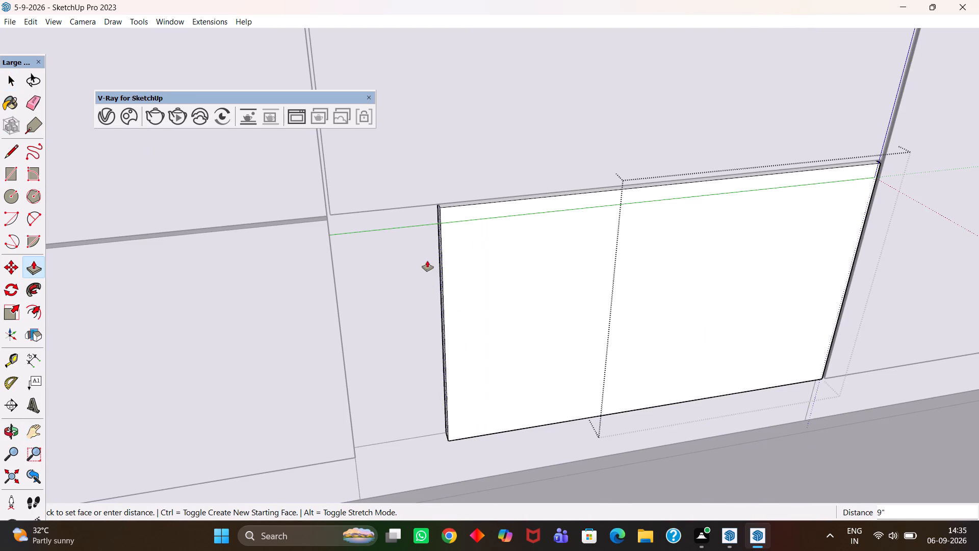
pyautogui.click(333, 214)
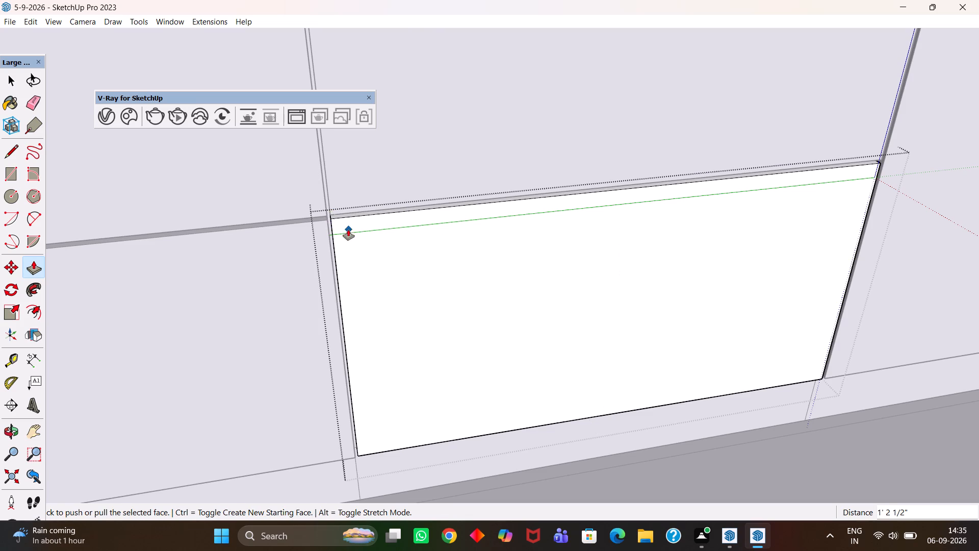
pyautogui.press('h')
pyautogui.scroll(-5, 449, 287)
pyautogui.moveTo(495, 296); pyautogui.dragTo(470, 306, button='middle')
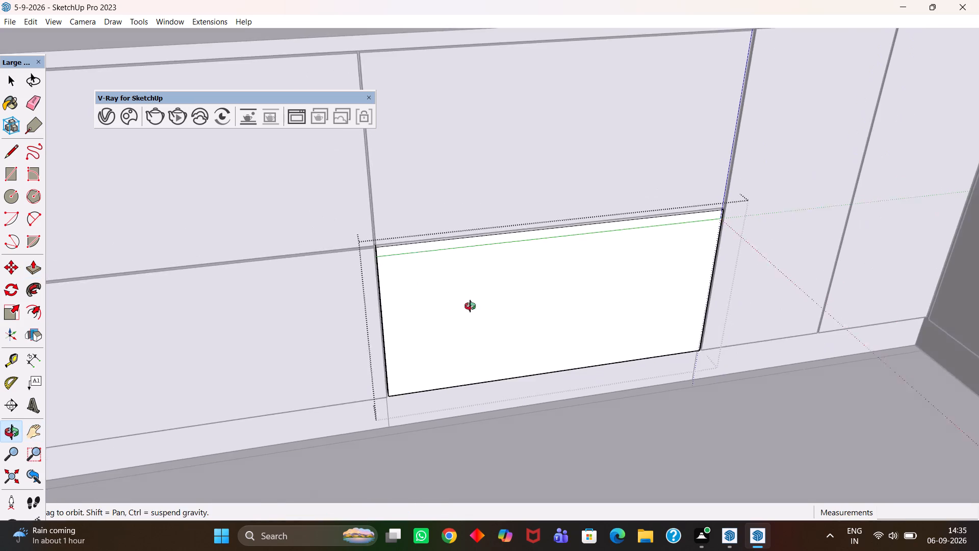
pyautogui.moveTo(470, 306); pyautogui.dragTo(456, 311, button='middle')
pyautogui.press('space')
pyautogui.click(505, 444)
# Review the widened drawer fronts along the base run in context with the wall cabinets, leaving the base-cabinet group.
pyautogui.scroll(-4, 478, 390)
pyautogui.moveTo(514, 380); pyautogui.dragTo(507, 377, button='middle')
pyautogui.scroll(1, 506, 377)
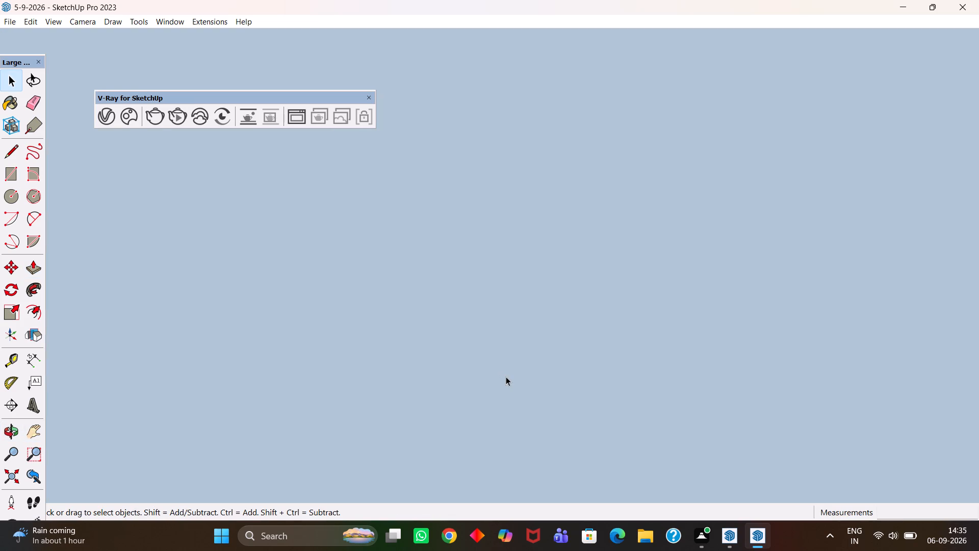
pyautogui.scroll(3, 506, 377)
pyautogui.press('h')
pyautogui.scroll(5, 506, 377)
pyautogui.scroll(-4, 496, 370)
pyautogui.moveTo(419, 343); pyautogui.dragTo(583, 341, button='middle')
pyautogui.scroll(1, 583, 341)
pyautogui.scroll(-4, 583, 345)
pyautogui.press('h')
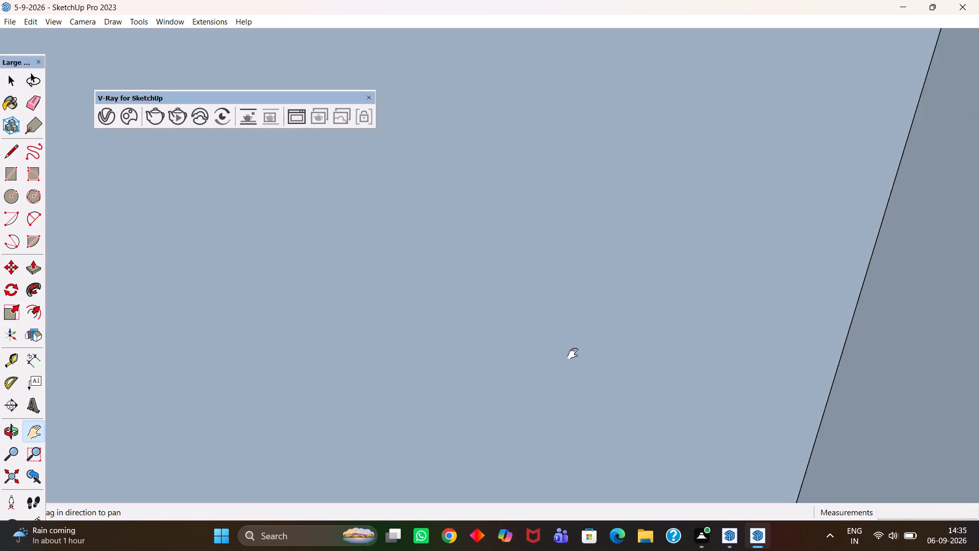
pyautogui.scroll(-11, 568, 359)
pyautogui.scroll(1, 568, 363)
pyautogui.scroll(-11, 568, 363)
pyautogui.moveTo(465, 365); pyautogui.dragTo(658, 366, button='middle')
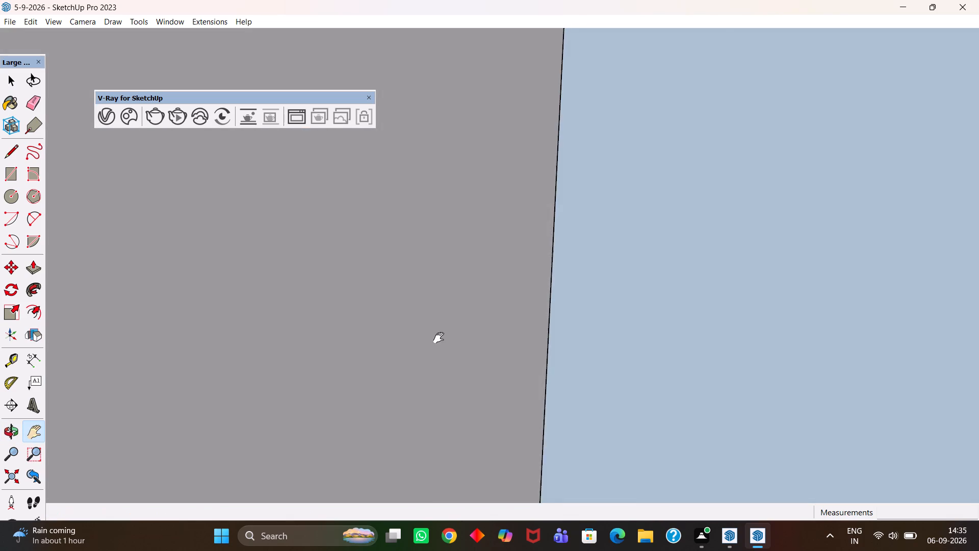
pyautogui.moveTo(432, 337); pyautogui.dragTo(890, 358)
pyautogui.moveTo(576, 328); pyautogui.dragTo(660, 358)
pyautogui.scroll(-4, 634, 353)
pyautogui.scroll(-3, 572, 332)
pyautogui.moveTo(572, 336); pyautogui.dragTo(548, 389, button='middle')
pyautogui.moveTo(409, 410); pyautogui.dragTo(654, 298)
pyautogui.moveTo(418, 409); pyautogui.dragTo(353, 417, button='middle')
pyautogui.moveTo(455, 365); pyautogui.dragTo(321, 429, button='middle')
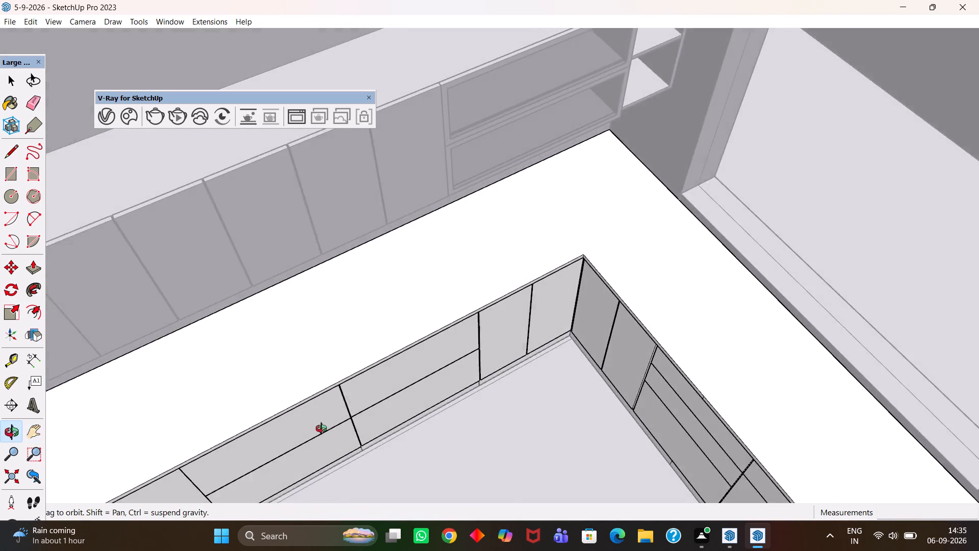
pyautogui.moveTo(321, 429); pyautogui.dragTo(316, 429, button='middle')
pyautogui.scroll(1, 287, 409)
pyautogui.moveTo(305, 394); pyautogui.dragTo(603, 302)
pyautogui.moveTo(654, 361); pyautogui.dragTo(452, 368, button='middle')
pyautogui.moveTo(452, 368); pyautogui.dragTo(458, 362, button='middle')
pyautogui.moveTo(425, 357); pyautogui.dragTo(739, 394)
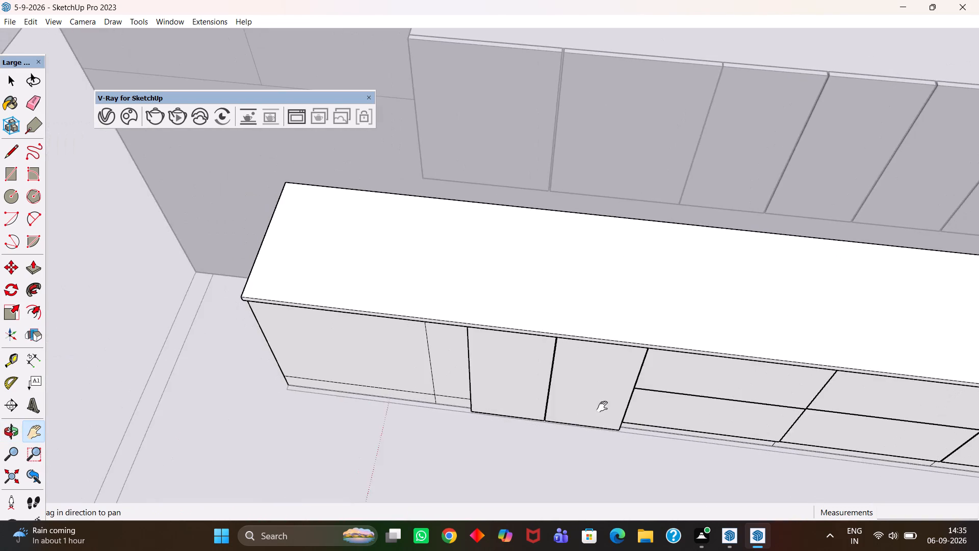
pyautogui.moveTo(472, 418); pyautogui.dragTo(570, 415, button='middle')
pyautogui.scroll(3, 570, 415)
pyautogui.scroll(-4, 527, 383)
pyautogui.moveTo(602, 324); pyautogui.dragTo(511, 433)
pyautogui.moveTo(546, 433); pyautogui.dragTo(508, 429, button='middle')
pyautogui.scroll(-1, 516, 422)
pyautogui.moveTo(614, 411); pyautogui.dragTo(426, 424)
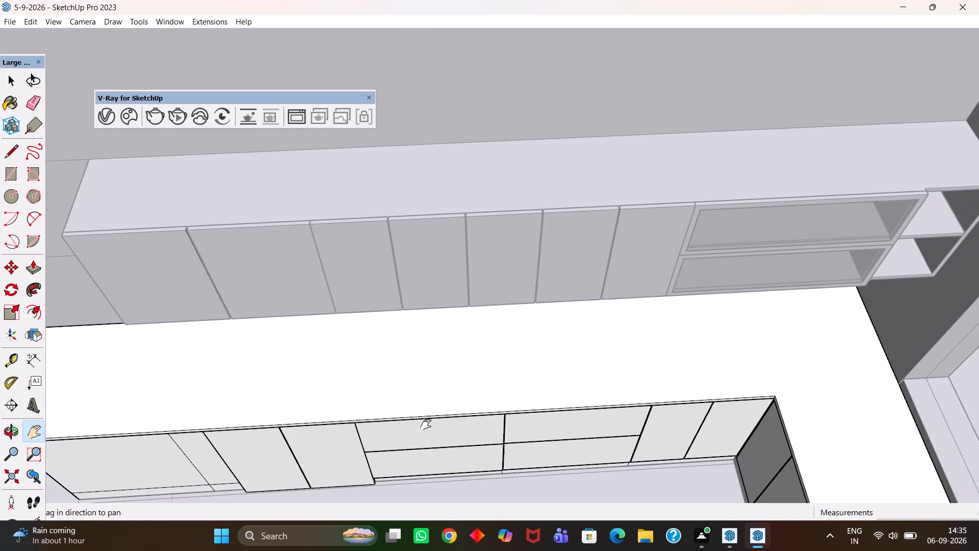
pyautogui.moveTo(426, 424); pyautogui.dragTo(417, 424)
pyautogui.scroll(-10, 421, 420)
pyautogui.press('space')
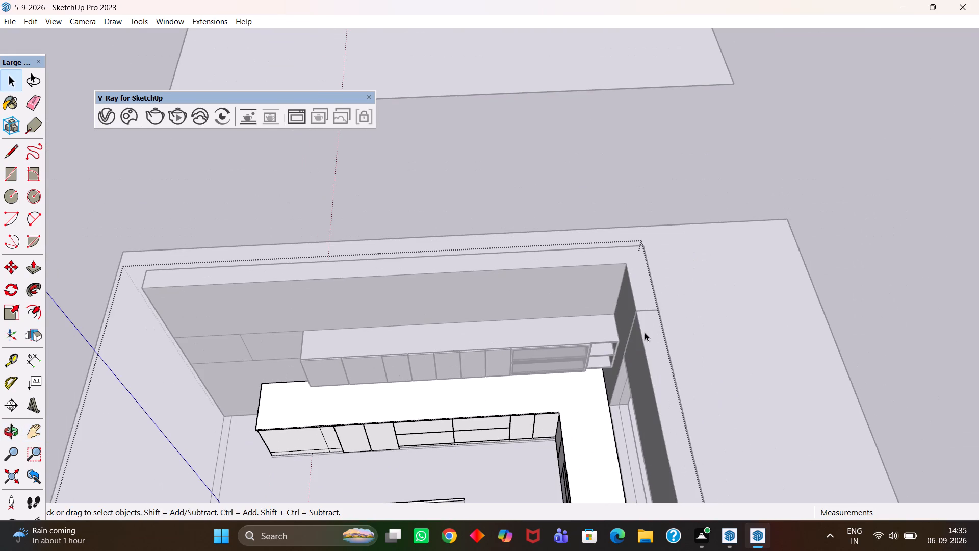
pyautogui.doubleClick(840, 196)
pyautogui.scroll(4, 475, 418)
pyautogui.scroll(3, 518, 366)
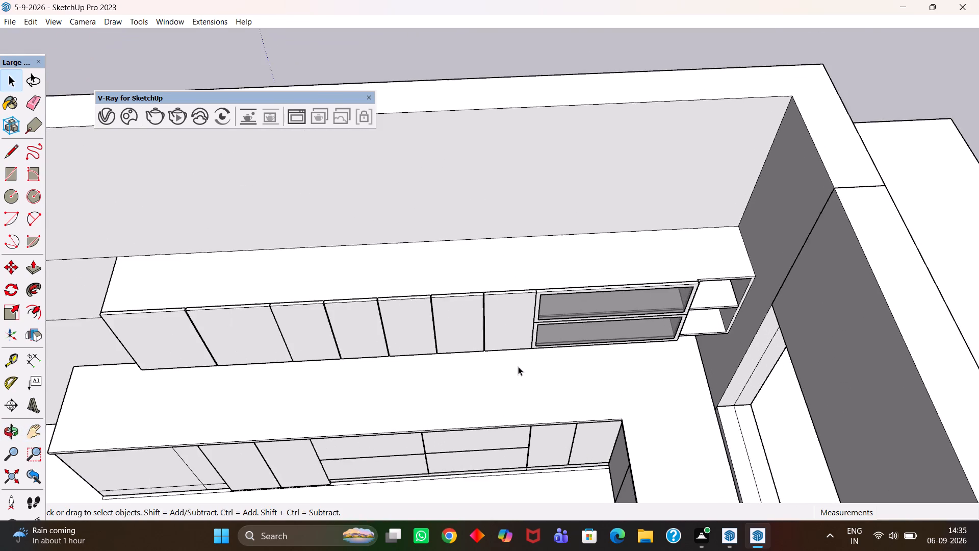
# Place two guides across the countertop with the Tape Measure, in line with the two ends of the drawer bank.
pyautogui.scroll(2, 518, 366)
pyautogui.press('t')
pyautogui.click(771, 371)
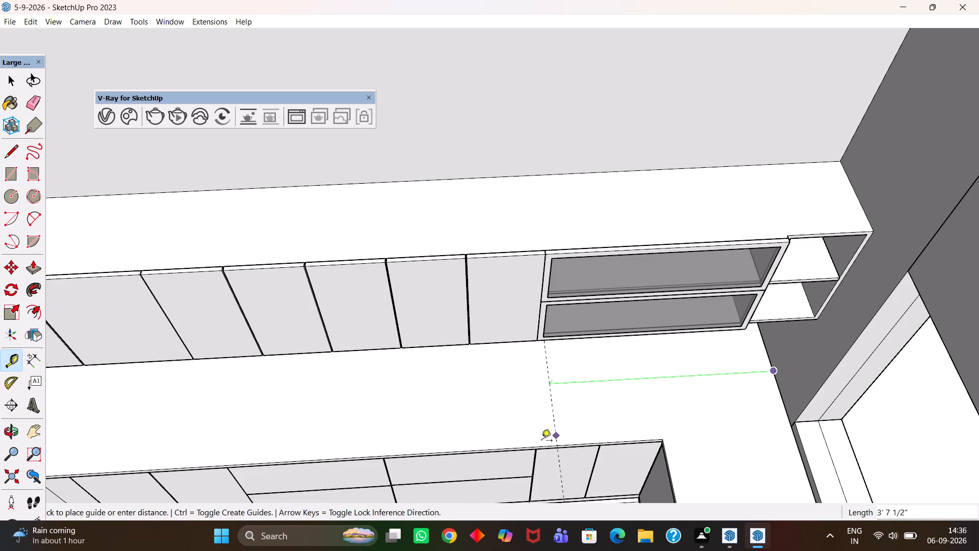
pyautogui.click(535, 447)
pyautogui.click(536, 438)
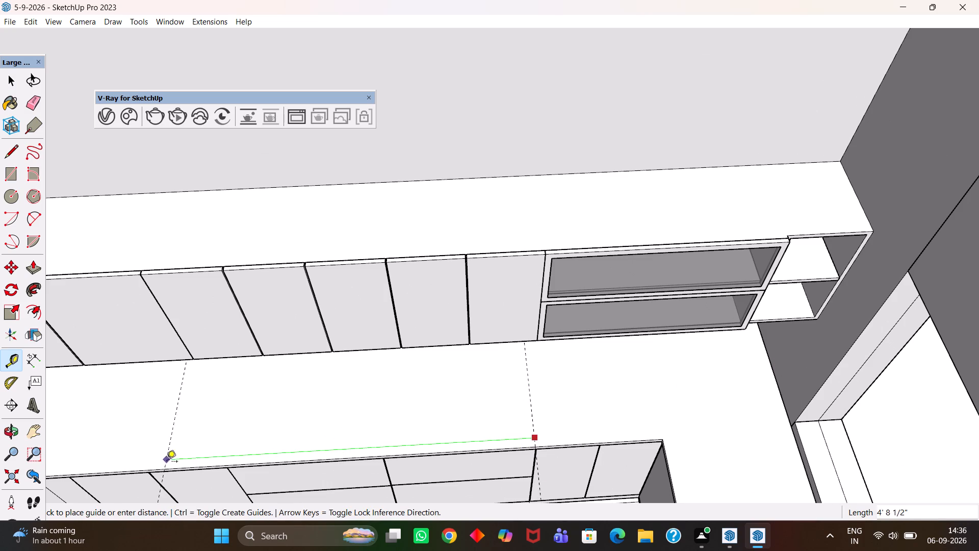
pyautogui.click(225, 468)
# Examine how the countertop guides and base-run fronts line up with the wall-cabinet doors above.
pyautogui.moveTo(352, 447); pyautogui.dragTo(357, 338, button='middle')
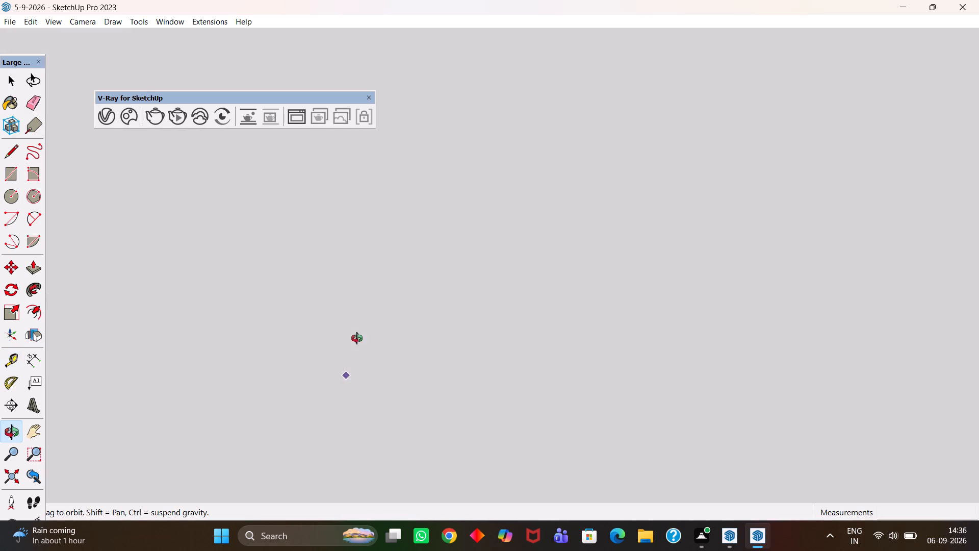
pyautogui.moveTo(357, 338); pyautogui.dragTo(360, 420, button='middle')
pyautogui.press('h')
pyautogui.moveTo(347, 340); pyautogui.dragTo(449, 382)
pyautogui.moveTo(453, 397); pyautogui.dragTo(431, 411, button='middle')
pyautogui.scroll(-3, 431, 411)
pyautogui.moveTo(401, 367); pyautogui.dragTo(392, 358, button='middle')
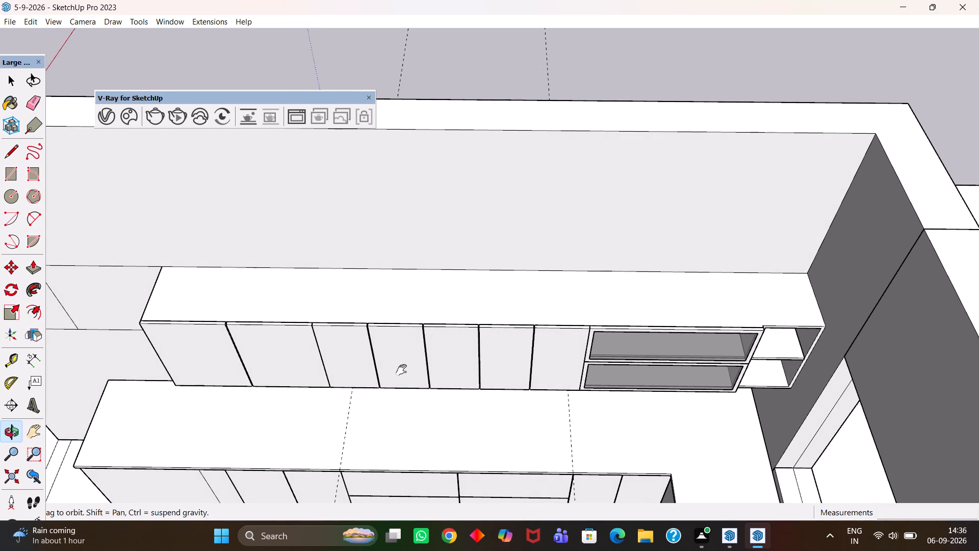
pyautogui.press('h')
pyautogui.moveTo(417, 420); pyautogui.dragTo(422, 342)
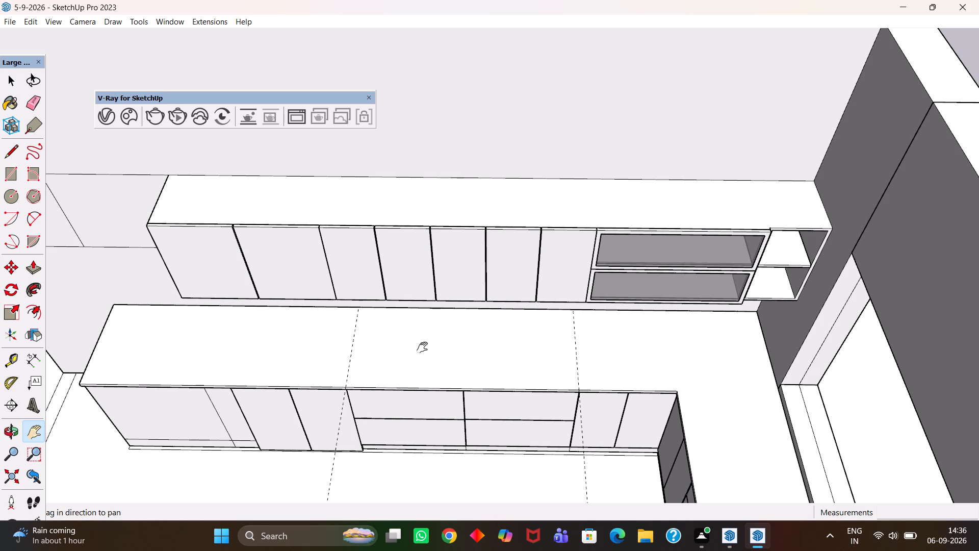
pyautogui.scroll(1, 422, 350)
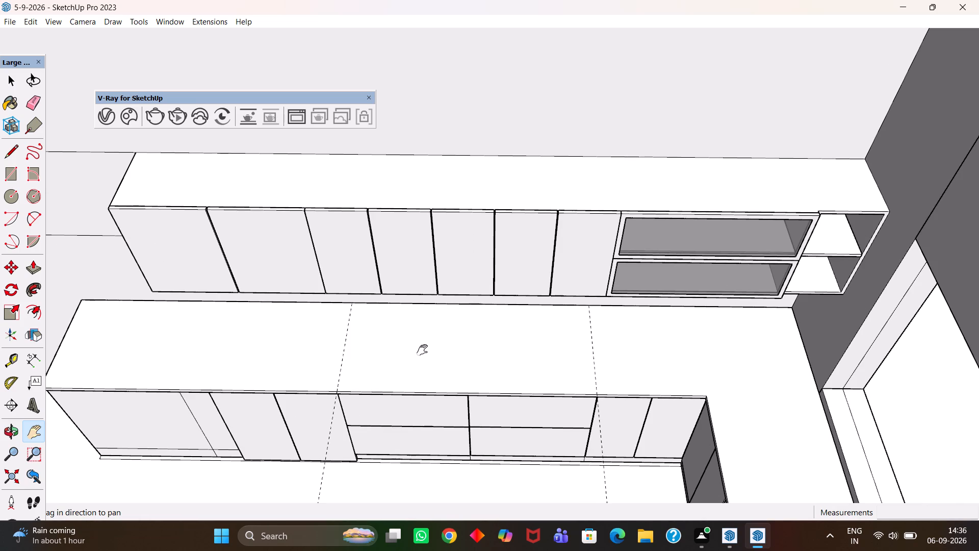
pyautogui.scroll(-4, 422, 354)
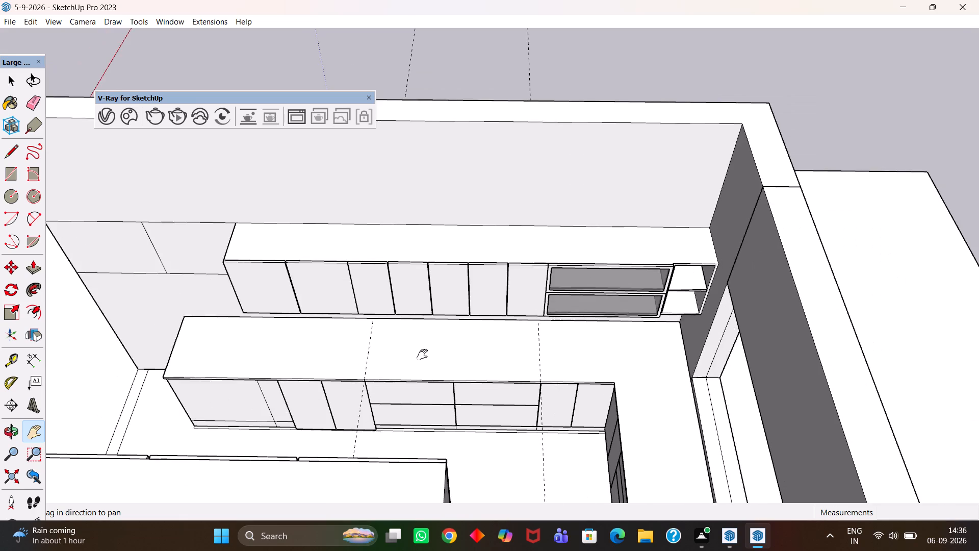
pyautogui.scroll(3, 424, 358)
pyautogui.moveTo(413, 361); pyautogui.dragTo(576, 359)
pyautogui.moveTo(457, 398); pyautogui.dragTo(476, 451)
# Place another guide across the countertop in line with the wall cabinet's closed end panel.
pyautogui.moveTo(429, 419); pyautogui.dragTo(524, 354, button='middle')
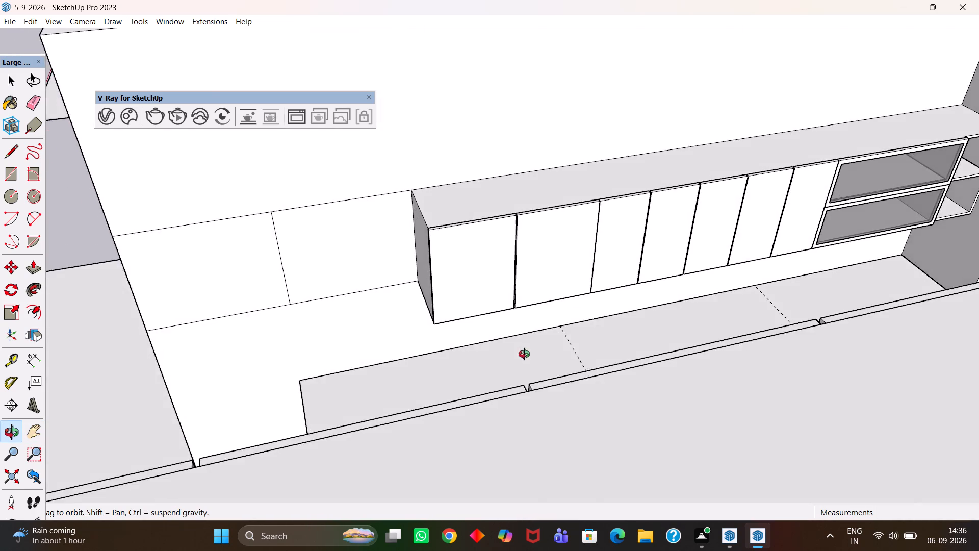
pyautogui.moveTo(524, 354); pyautogui.dragTo(514, 400, button='middle')
pyautogui.press('t')
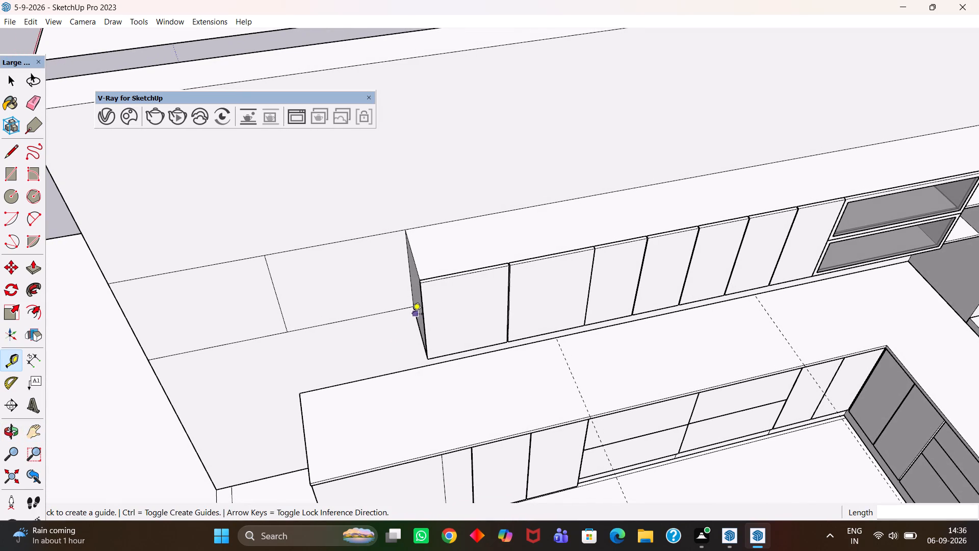
pyautogui.click(416, 317)
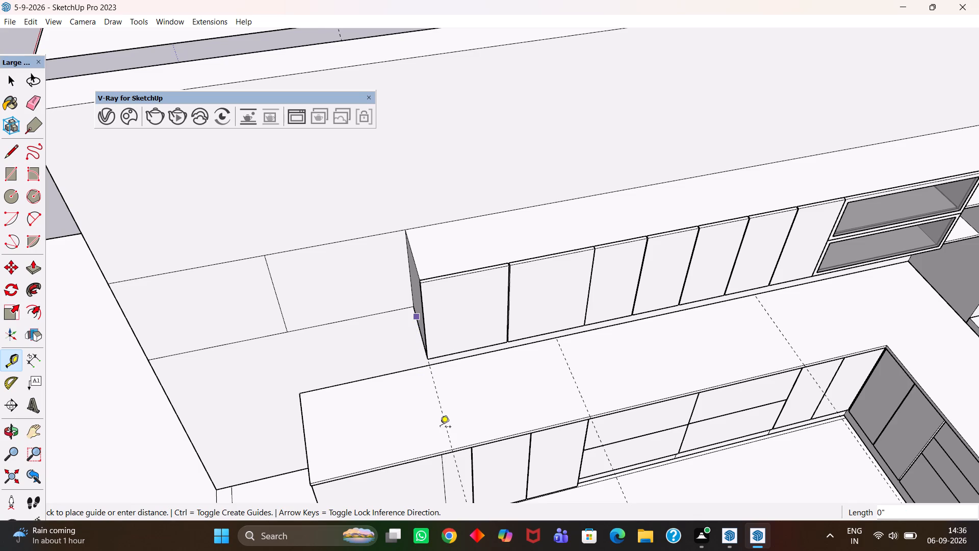
pyautogui.click(452, 446)
# Open the base-cabinet group and select the door farthest from the drawer bank.
pyautogui.moveTo(435, 429); pyautogui.dragTo(394, 392, button='middle')
pyautogui.scroll(1, 434, 427)
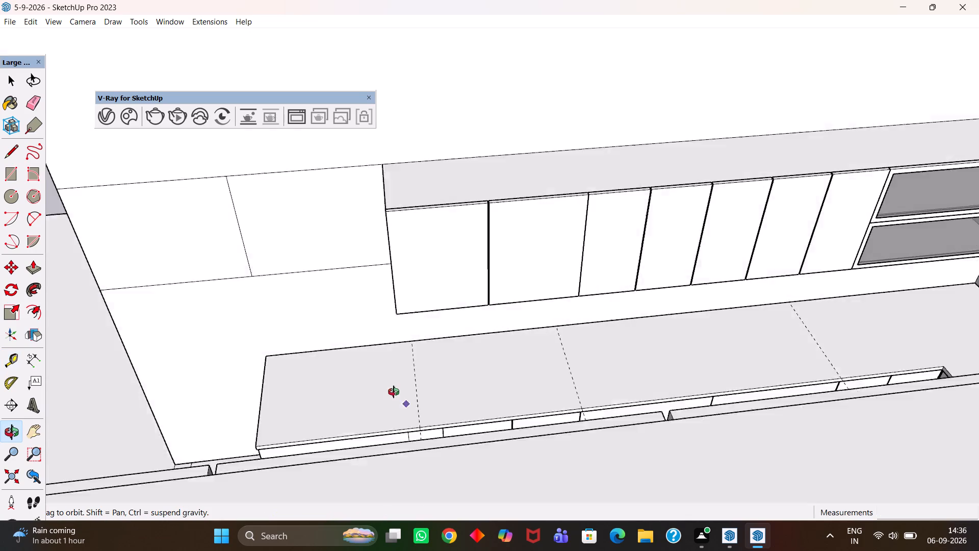
pyautogui.moveTo(394, 392); pyautogui.dragTo(415, 434, button='middle')
pyautogui.press('h')
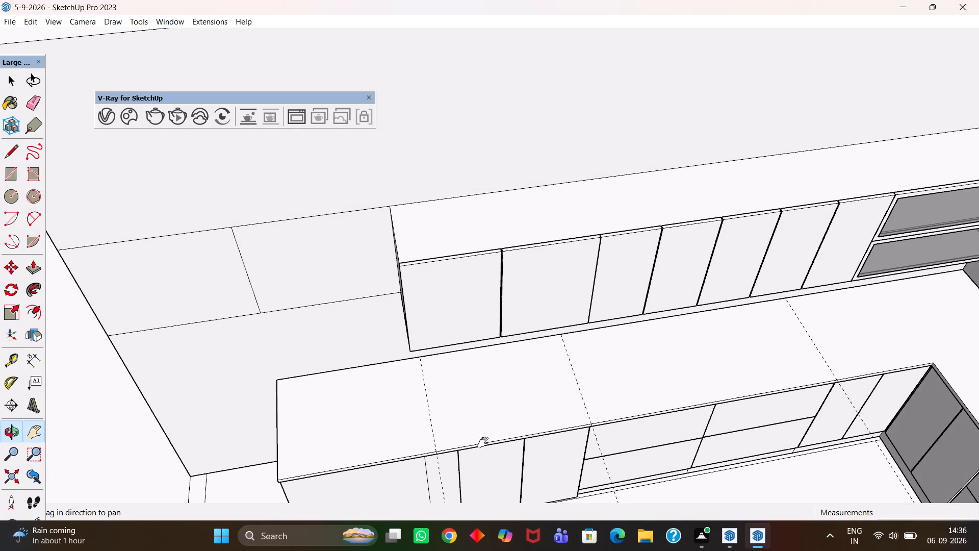
pyautogui.moveTo(504, 442); pyautogui.dragTo(434, 367)
pyautogui.moveTo(426, 387); pyautogui.dragTo(400, 434, button='middle')
pyautogui.scroll(5, 401, 434)
pyautogui.press('space')
pyautogui.click(398, 394)
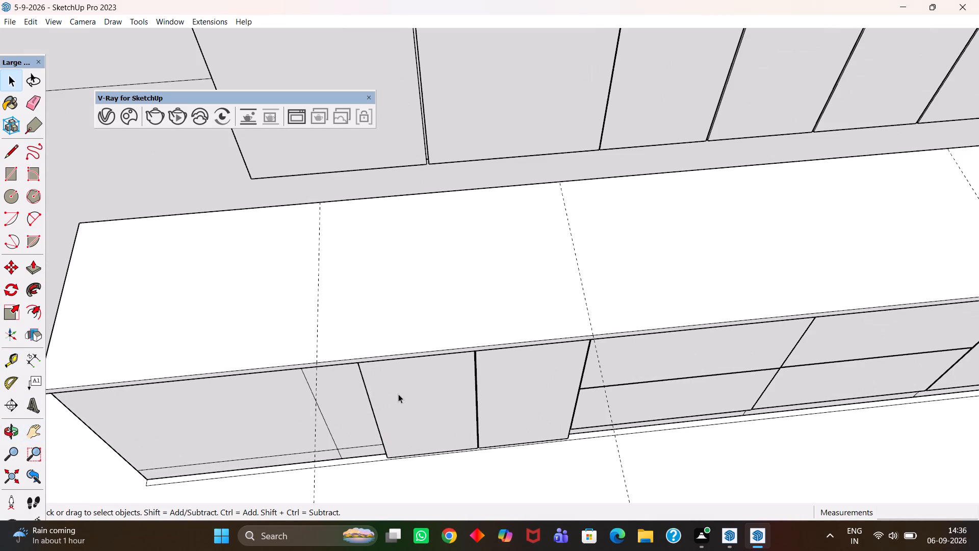
pyautogui.doubleClick(402, 404)
pyautogui.click(401, 395)
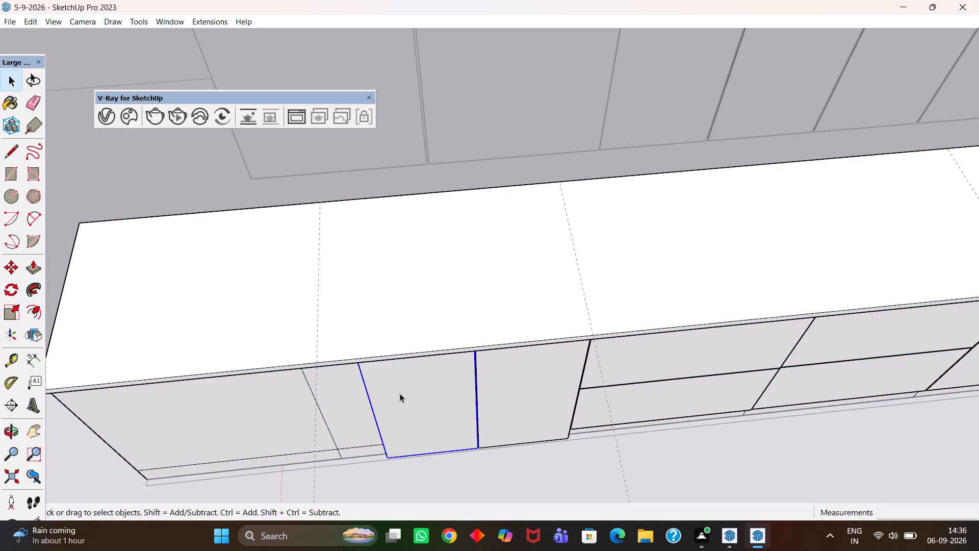
pyautogui.scroll(4, 387, 381)
pyautogui.moveTo(360, 370); pyautogui.dragTo(377, 374, button='middle')
pyautogui.scroll(3, 360, 370)
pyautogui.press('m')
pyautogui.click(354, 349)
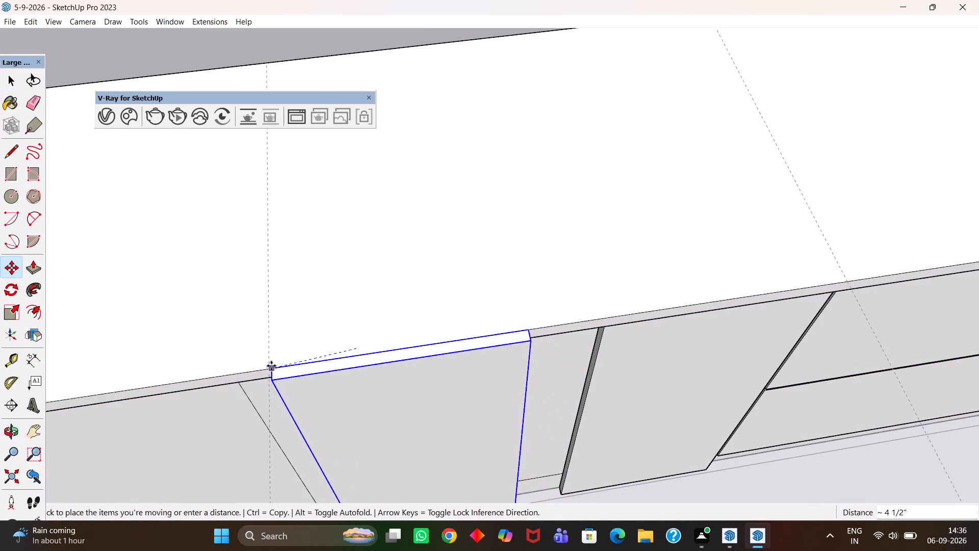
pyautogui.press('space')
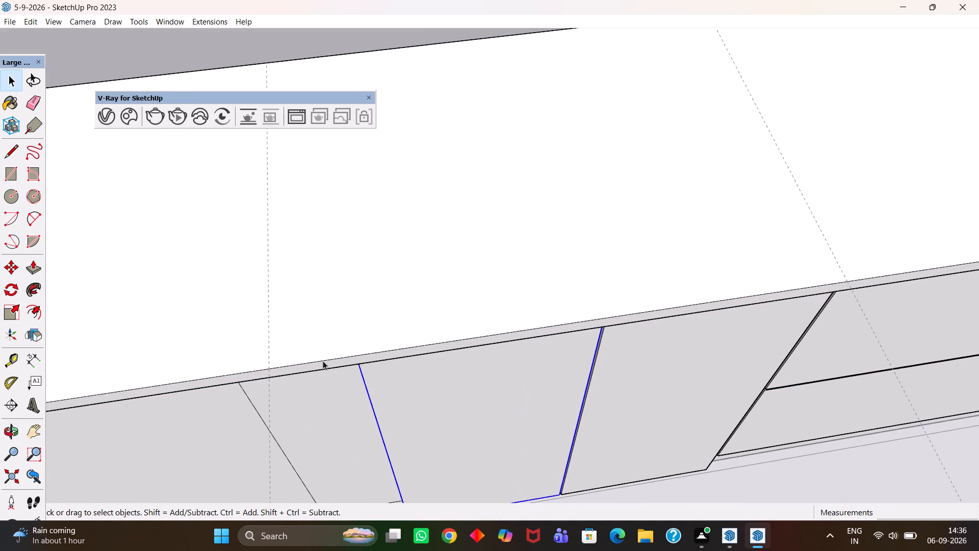
# Move the selected base door about 5" away from the drawer bank, snapping its top corner to the wall-cabinet end guide.
pyautogui.press('m')
pyautogui.click(356, 344)
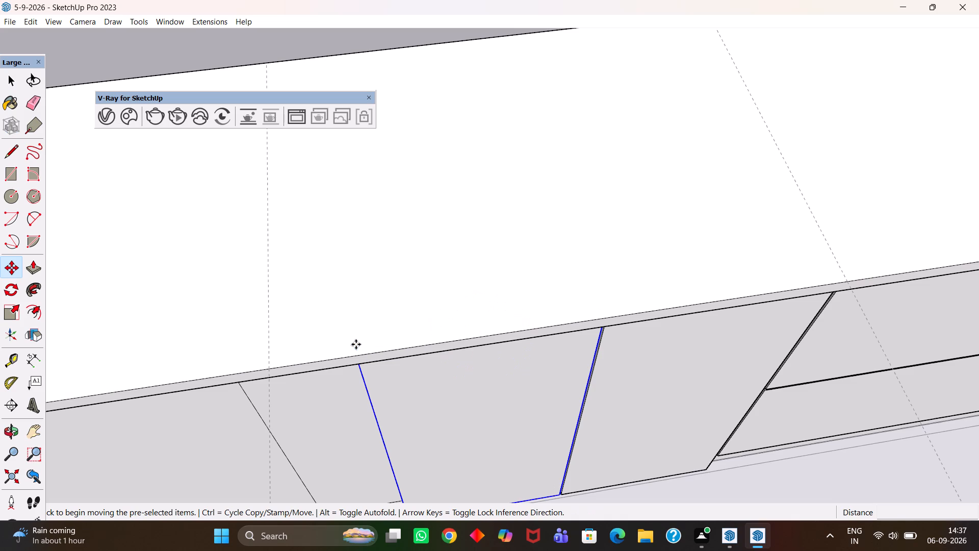
pyautogui.click(271, 354)
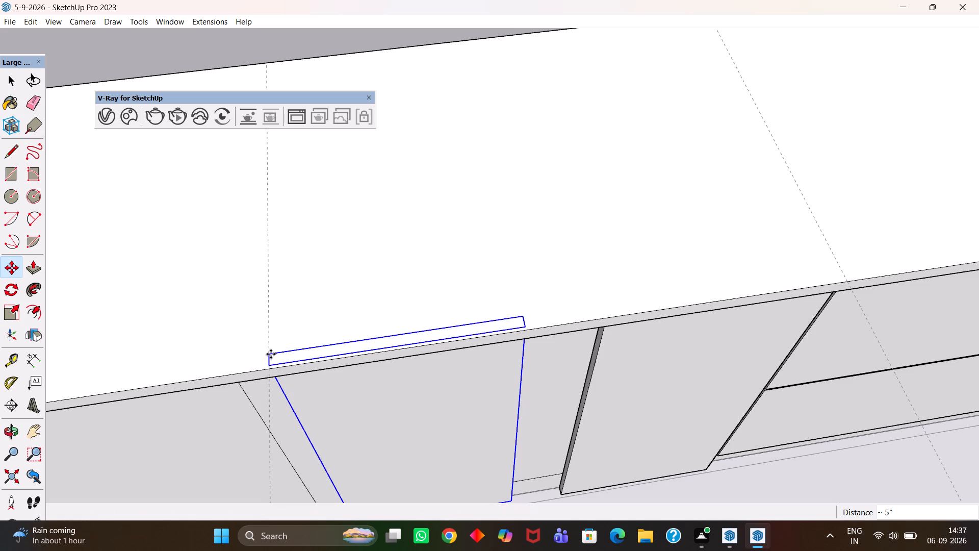
# Open the moved door's group and Push/Pull its free side edge toward the adjacent door to widen it, leaving a narrow gap.
pyautogui.press('h')
pyautogui.moveTo(456, 366); pyautogui.dragTo(330, 385)
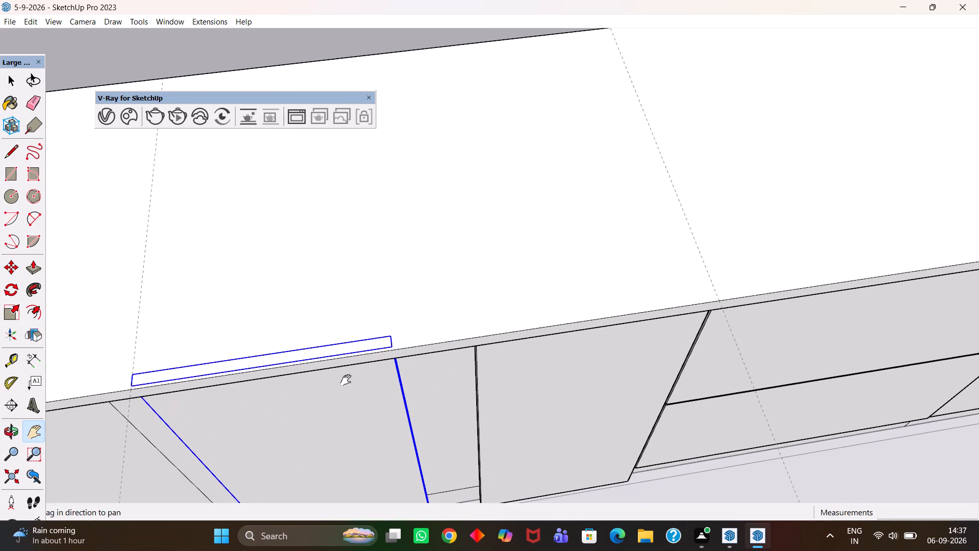
pyautogui.moveTo(383, 395); pyautogui.dragTo(328, 398, button='middle')
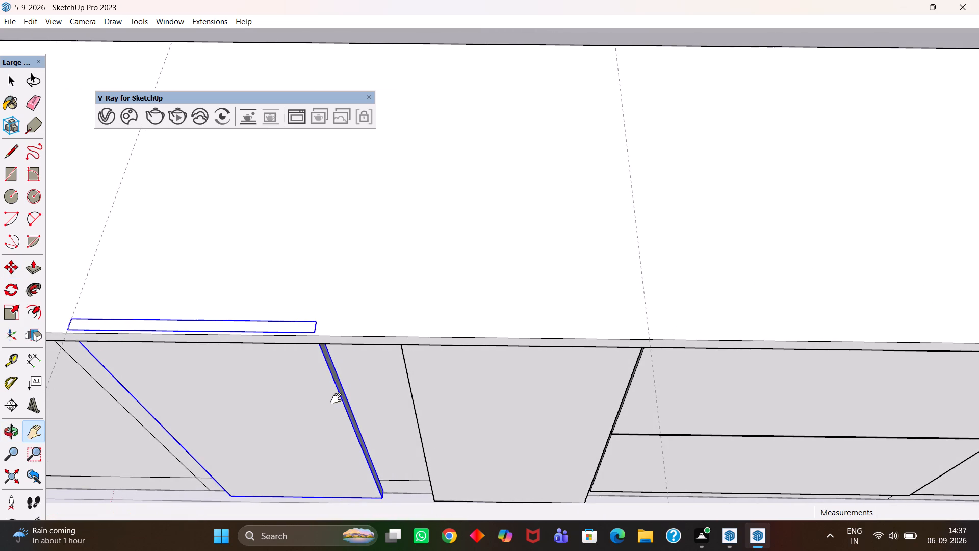
pyautogui.scroll(8, 340, 398)
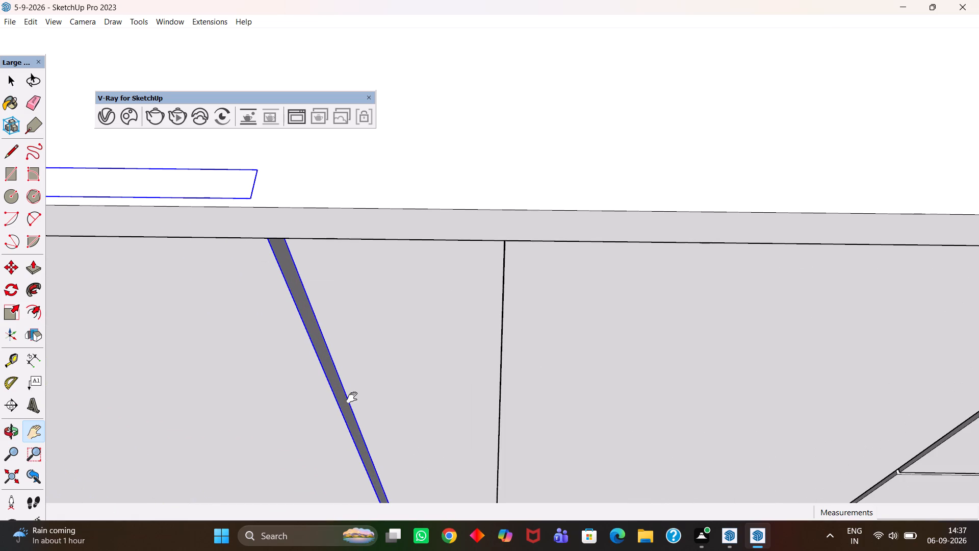
pyautogui.scroll(1, 355, 392)
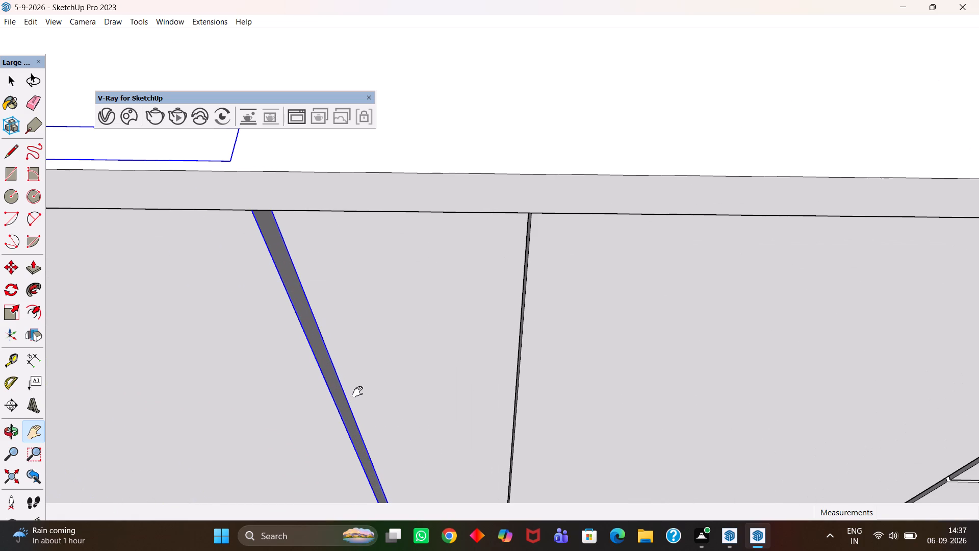
pyautogui.scroll(3, 357, 392)
pyautogui.scroll(-3, 357, 392)
pyautogui.moveTo(381, 385); pyautogui.dragTo(351, 398, button='middle')
pyautogui.scroll(1, 351, 398)
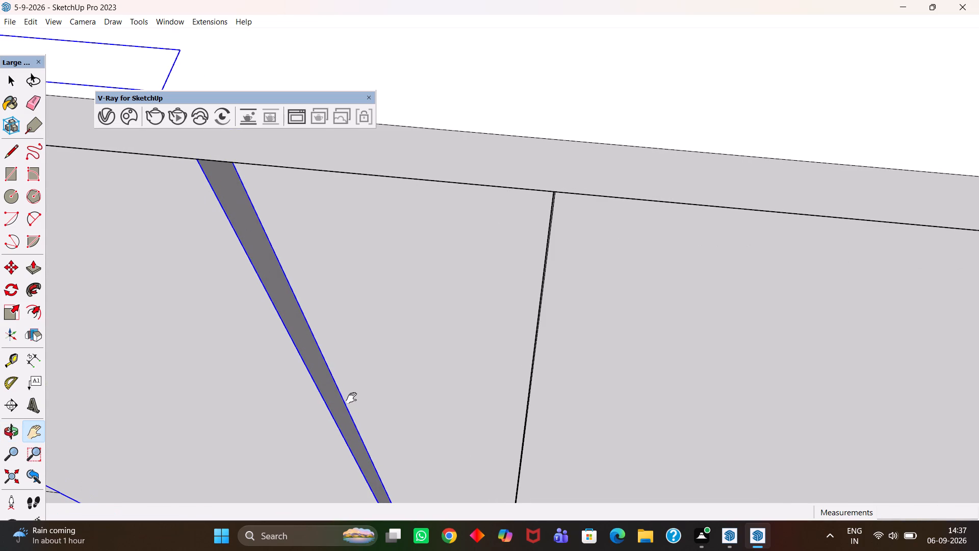
pyautogui.scroll(3, 351, 398)
pyautogui.press('space')
pyautogui.doubleClick(313, 373)
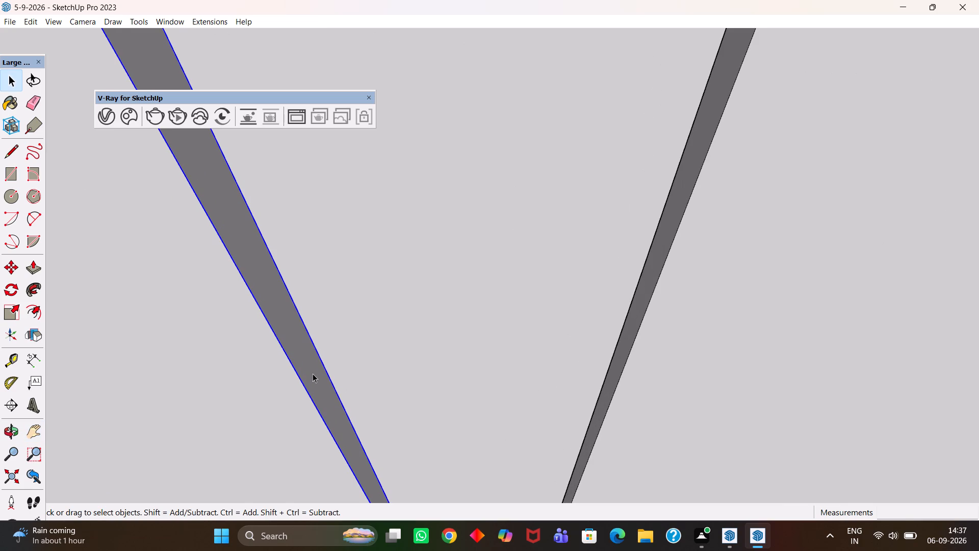
pyautogui.click(306, 365)
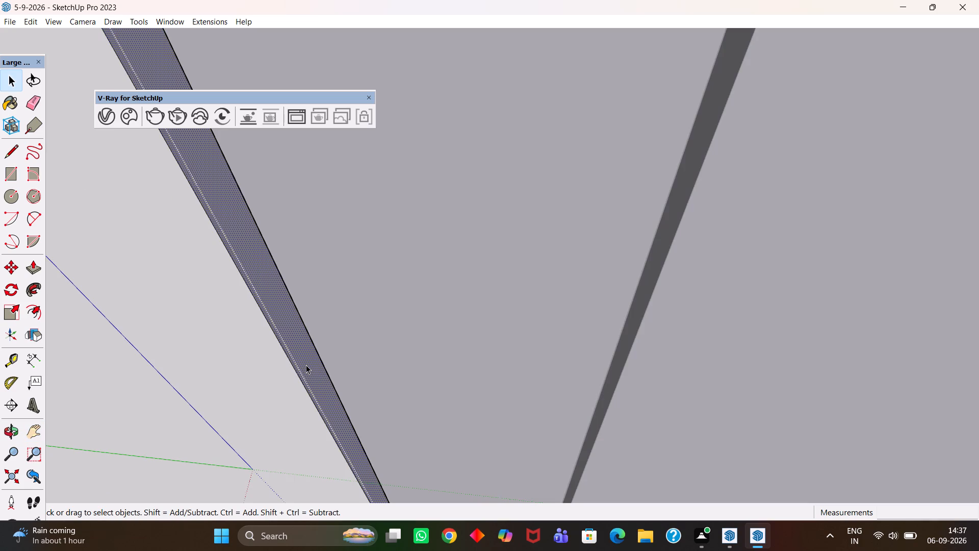
pyautogui.press('p')
pyautogui.click(306, 365)
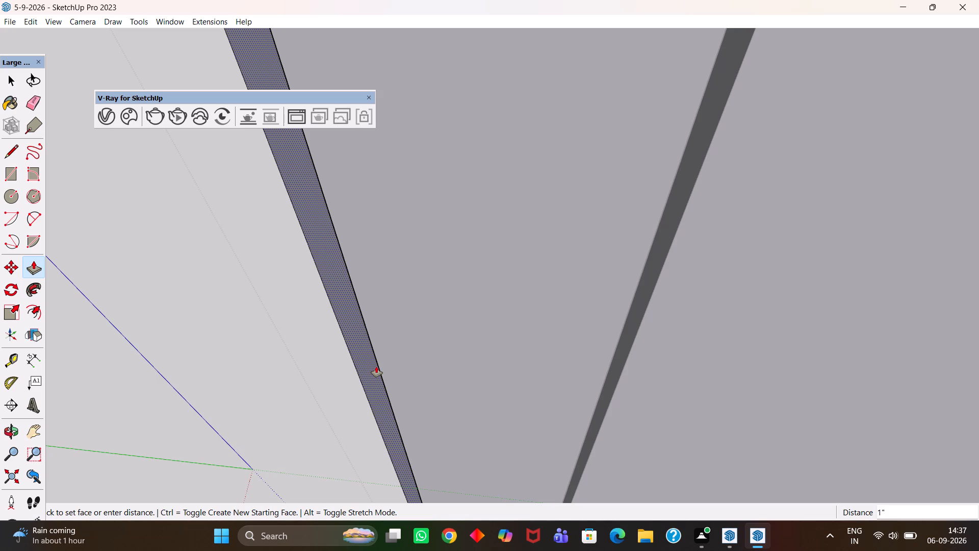
pyautogui.scroll(-4, 393, 377)
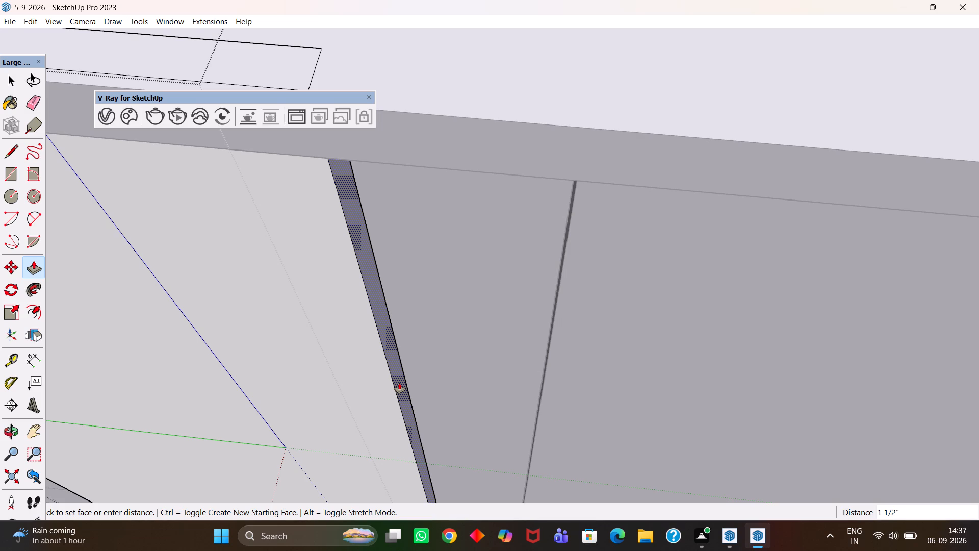
pyautogui.scroll(-4, 399, 383)
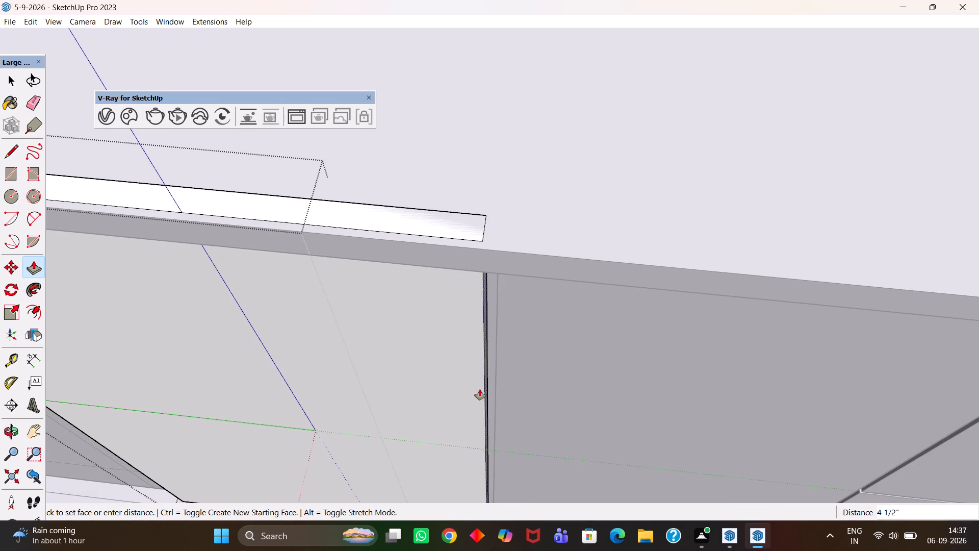
pyautogui.click(461, 389)
# Check the widened door's edge against the adjacent door and drawer fronts, and close the door's group.
pyautogui.press('h')
pyautogui.scroll(-6, 425, 385)
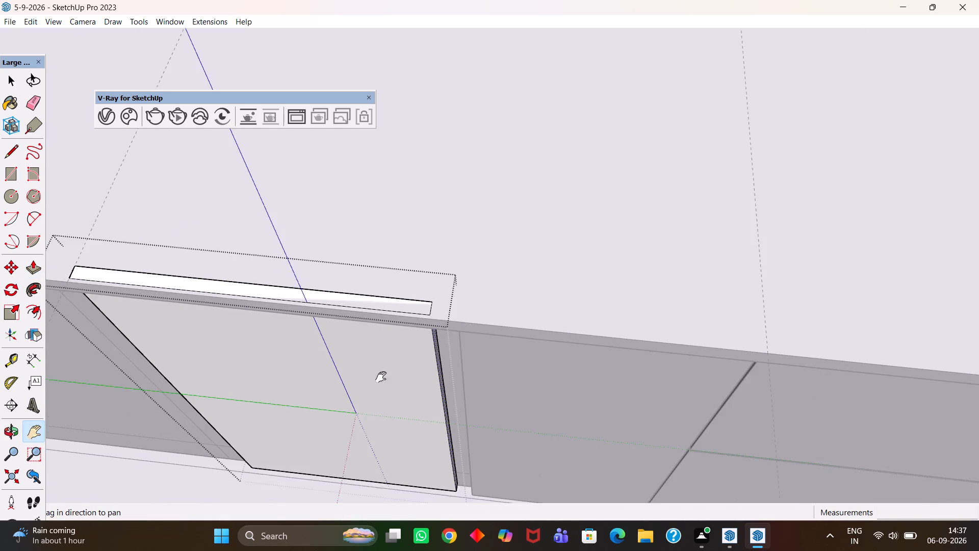
pyautogui.scroll(-4, 381, 377)
pyautogui.scroll(1, 363, 377)
pyautogui.moveTo(363, 377); pyautogui.dragTo(444, 364, button='middle')
pyautogui.press('h')
pyautogui.moveTo(512, 395); pyautogui.dragTo(357, 323)
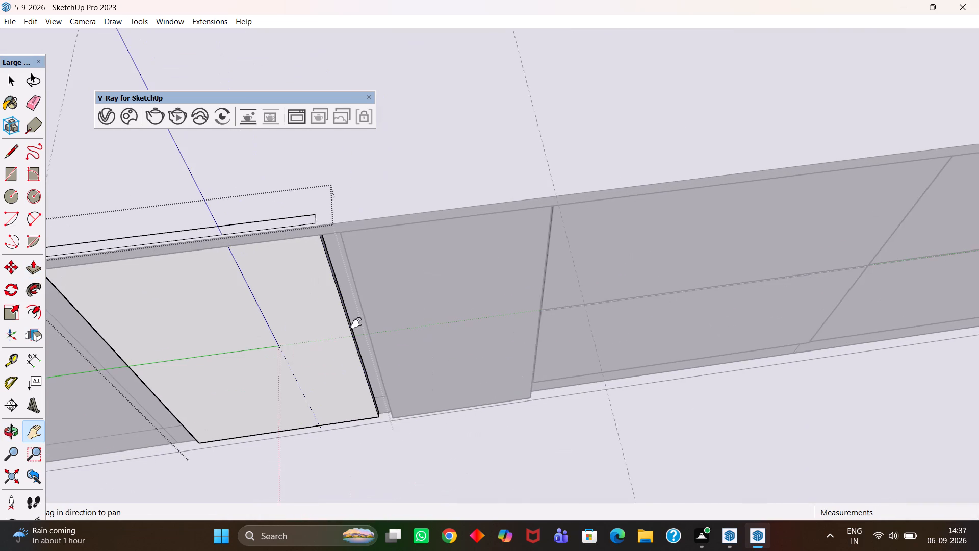
pyautogui.scroll(-4, 355, 327)
pyautogui.scroll(1, 371, 352)
pyautogui.moveTo(376, 362); pyautogui.dragTo(393, 366, button='middle')
pyautogui.scroll(1, 395, 367)
pyautogui.press('space')
pyautogui.click(441, 442)
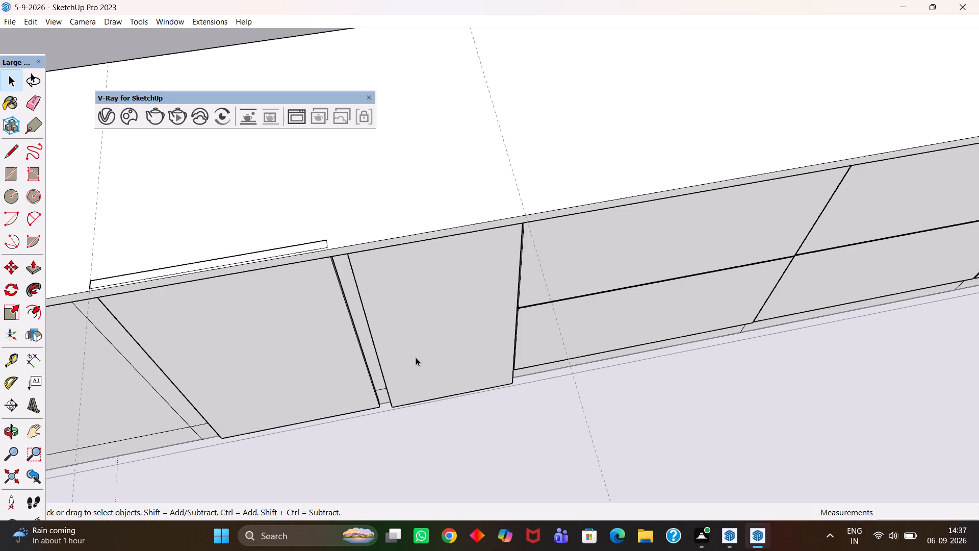
# Examine the widened door against the countertop edge, the adjacent fronts and the whole base run.
pyautogui.press('h')
pyautogui.scroll(2, 416, 357)
pyautogui.scroll(-3, 416, 357)
pyautogui.moveTo(422, 374); pyautogui.dragTo(401, 337, button='middle')
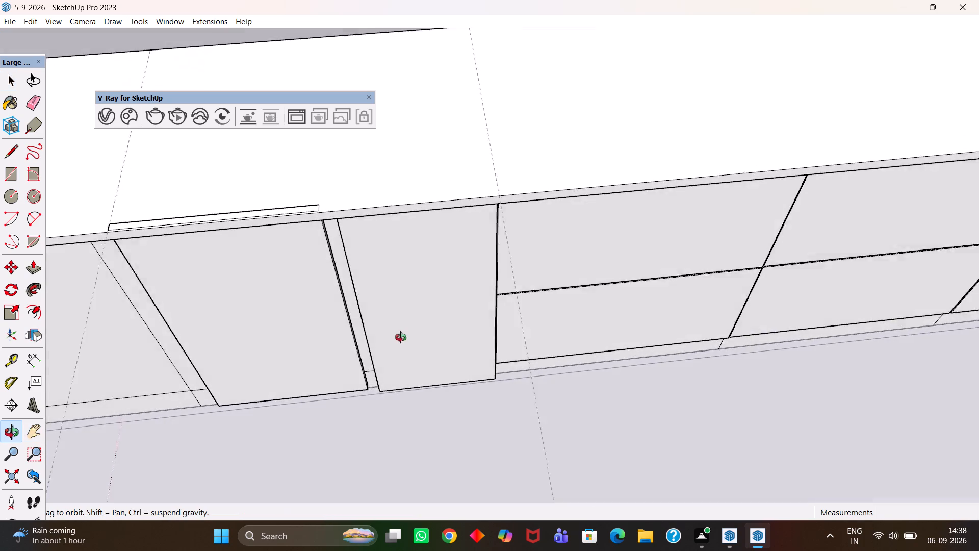
pyautogui.moveTo(401, 337); pyautogui.dragTo(424, 318, button='middle')
pyautogui.click(328, 341)
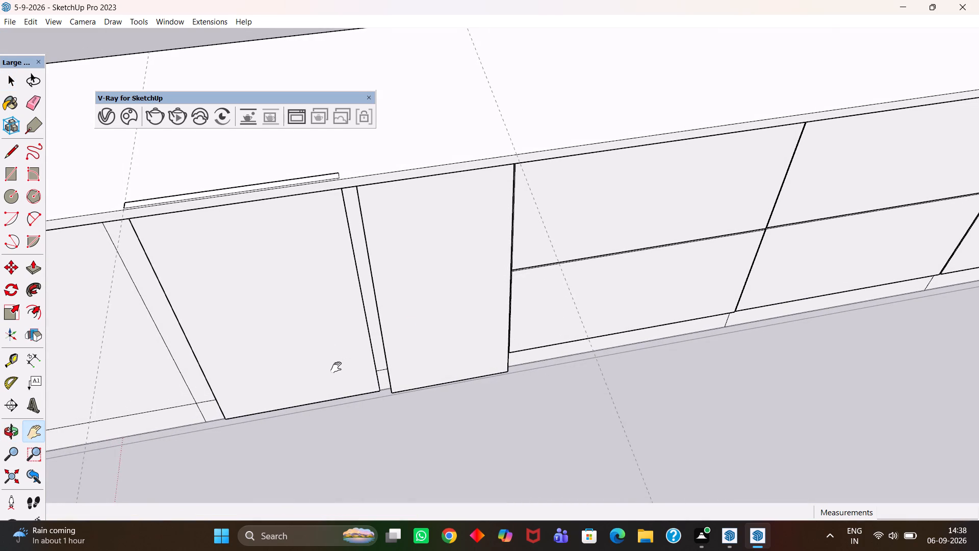
pyautogui.scroll(-5, 336, 367)
pyautogui.moveTo(313, 304); pyautogui.dragTo(325, 340, button='middle')
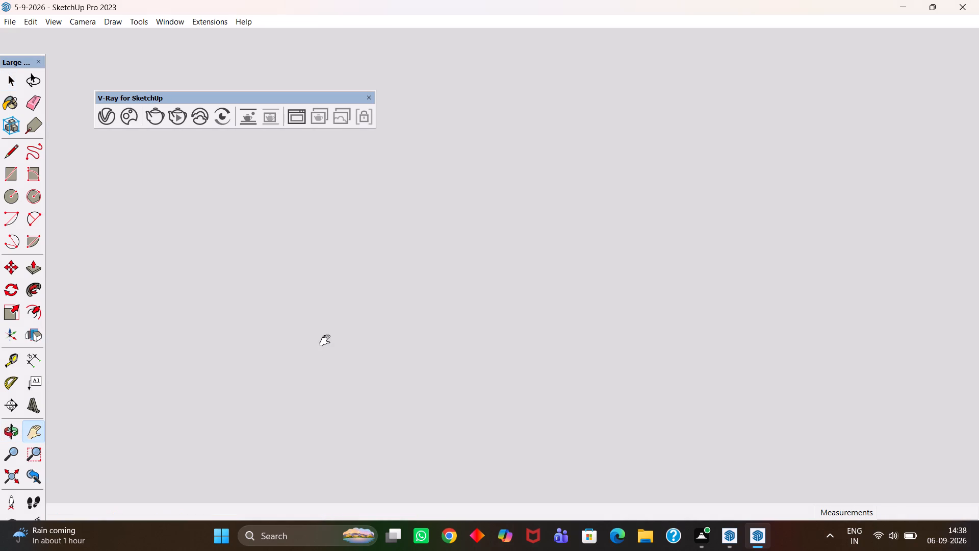
pyautogui.scroll(19, 325, 340)
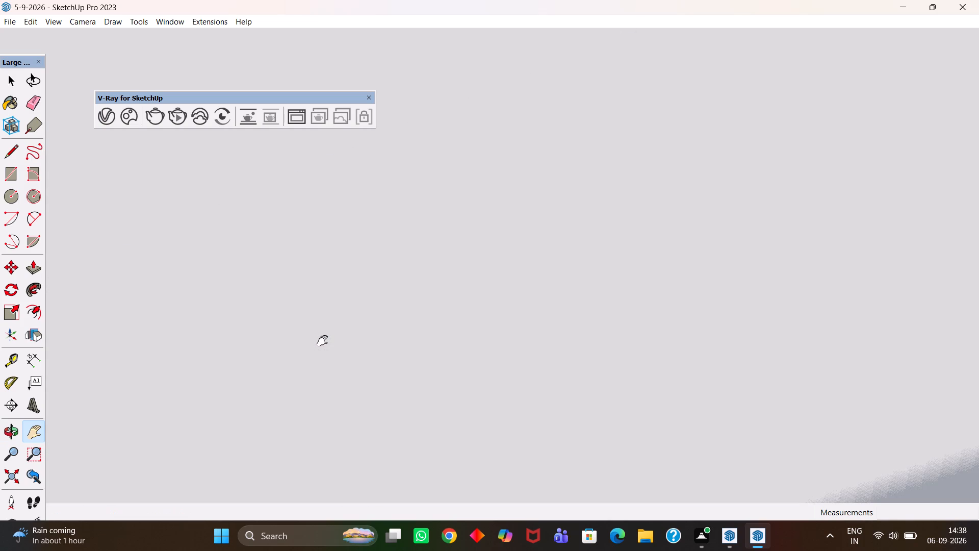
pyautogui.scroll(2, 322, 341)
pyautogui.moveTo(322, 341); pyautogui.dragTo(517, 385, button='middle')
pyautogui.scroll(1, 378, 365)
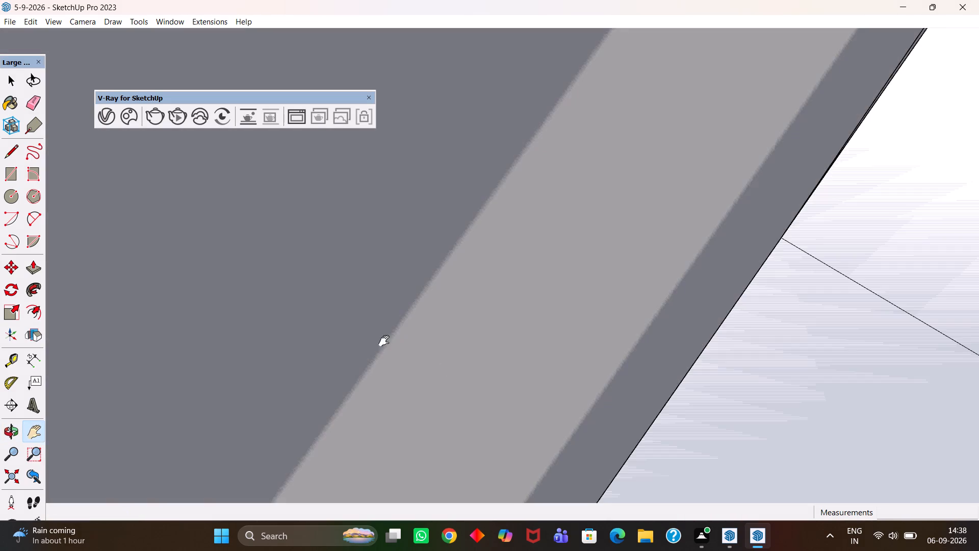
pyautogui.moveTo(398, 347); pyautogui.dragTo(459, 358, button='middle')
pyautogui.moveTo(372, 344); pyautogui.dragTo(676, 392)
pyautogui.moveTo(413, 356); pyautogui.dragTo(591, 382)
pyautogui.scroll(-4, 542, 386)
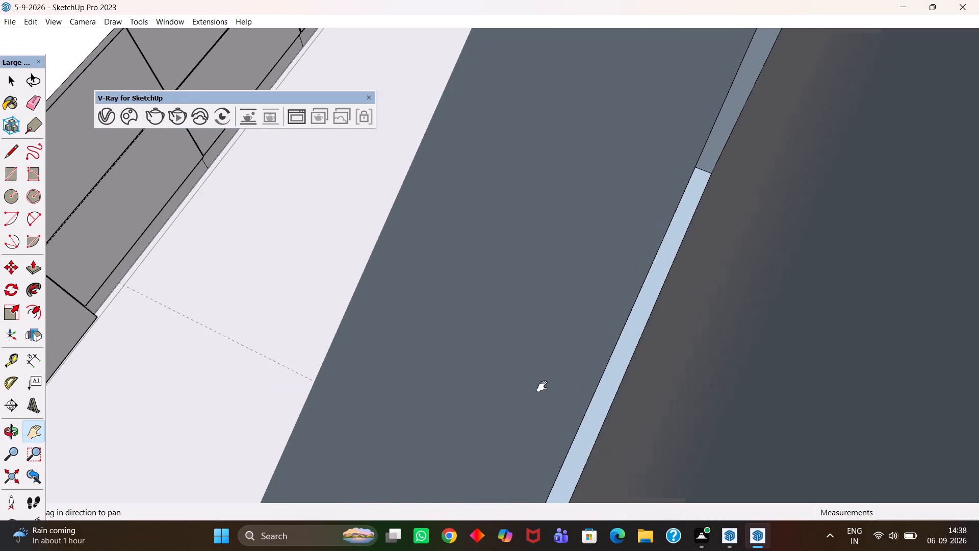
pyautogui.scroll(-1, 542, 386)
pyautogui.moveTo(378, 312); pyautogui.dragTo(702, 407)
pyautogui.moveTo(396, 350); pyautogui.dragTo(640, 384)
pyautogui.scroll(-9, 557, 387)
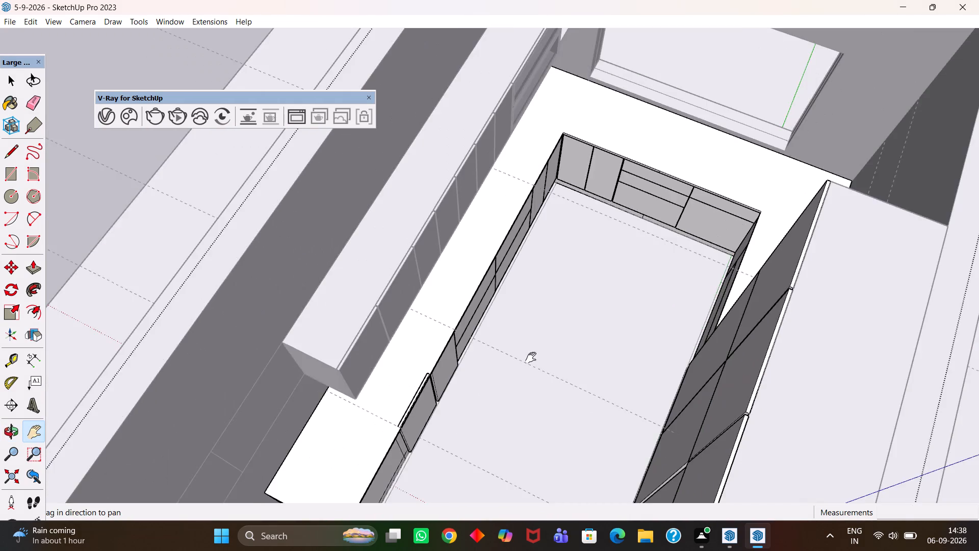
pyautogui.moveTo(533, 354); pyautogui.dragTo(622, 385)
pyautogui.moveTo(630, 437); pyautogui.dragTo(575, 380, button='middle')
pyautogui.scroll(-3, 575, 380)
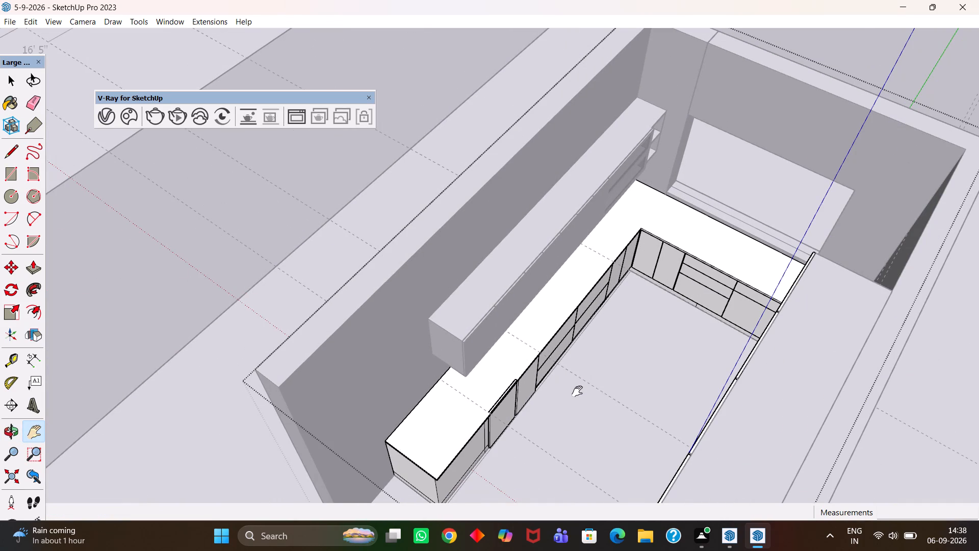
pyautogui.scroll(-2, 577, 393)
pyautogui.scroll(2, 577, 393)
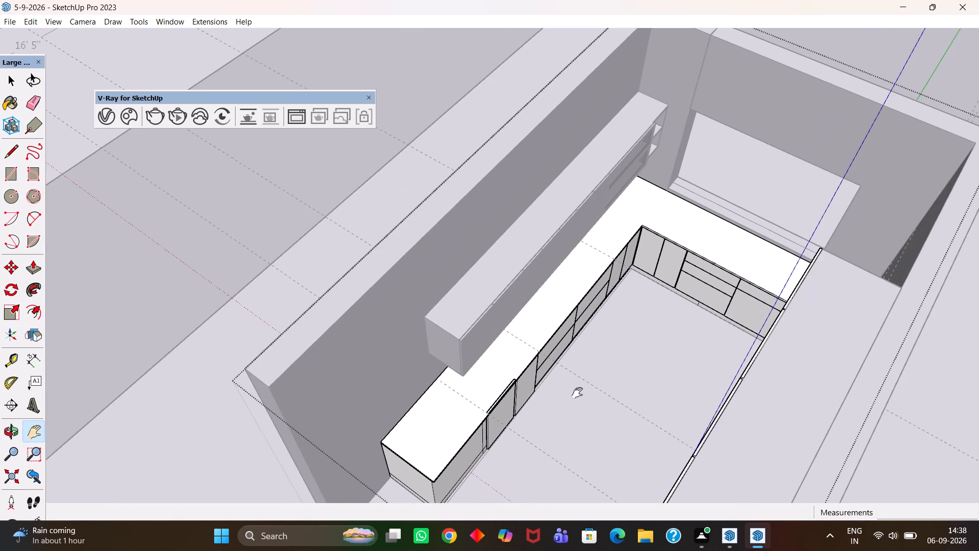
# Move the widened door about 1" outward from the cabinet so it no longer cuts into the countertop, using its lower outer corner.
pyautogui.press('space')
pyautogui.click(652, 364)
pyautogui.scroll(13, 532, 389)
pyautogui.click(489, 404)
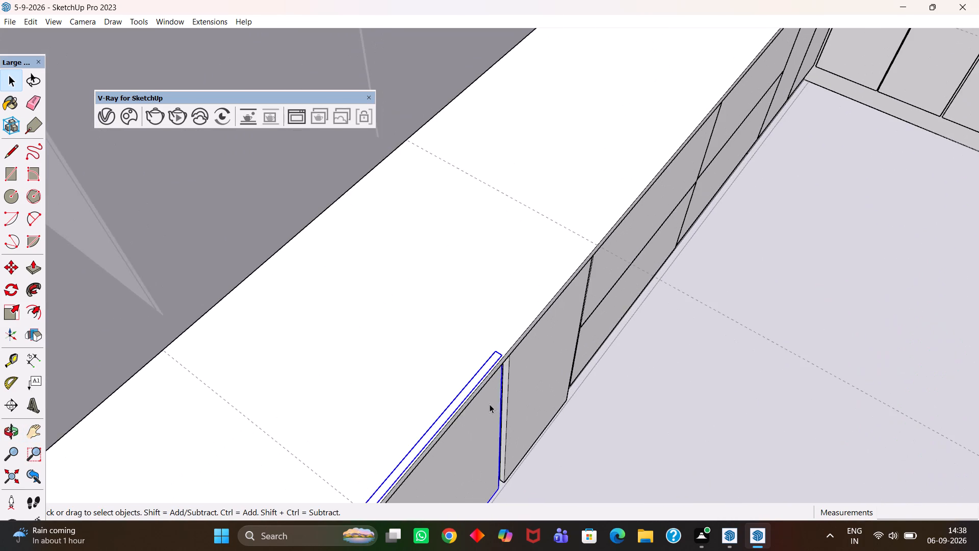
pyautogui.moveTo(488, 405); pyautogui.dragTo(449, 265, button='middle')
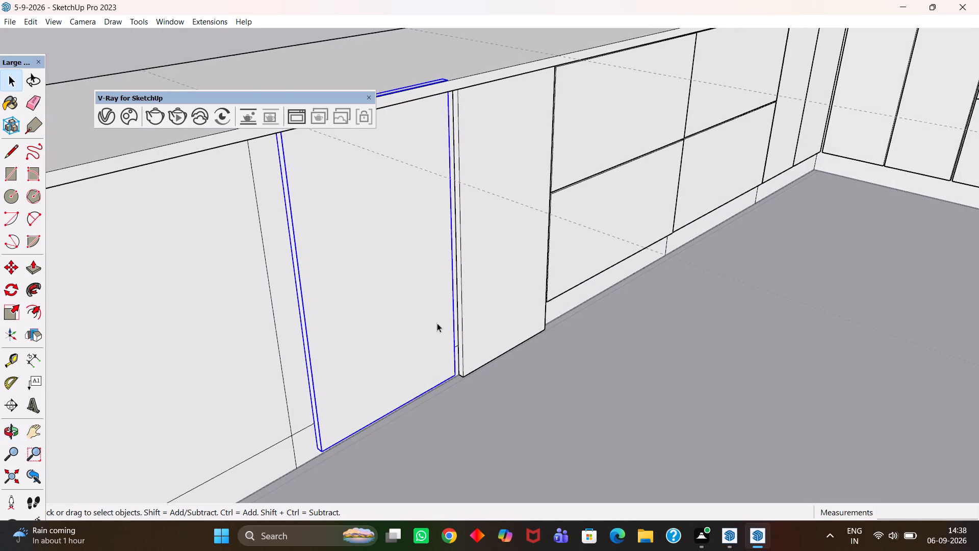
pyautogui.scroll(4, 430, 354)
pyautogui.press('h')
pyautogui.scroll(5, 423, 392)
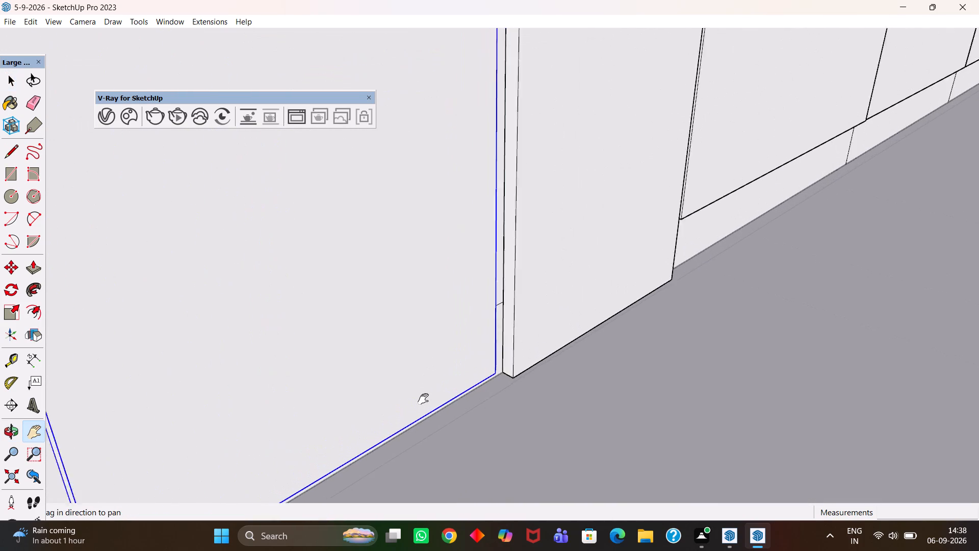
pyautogui.scroll(8, 423, 399)
pyautogui.moveTo(404, 423); pyautogui.dragTo(551, 286)
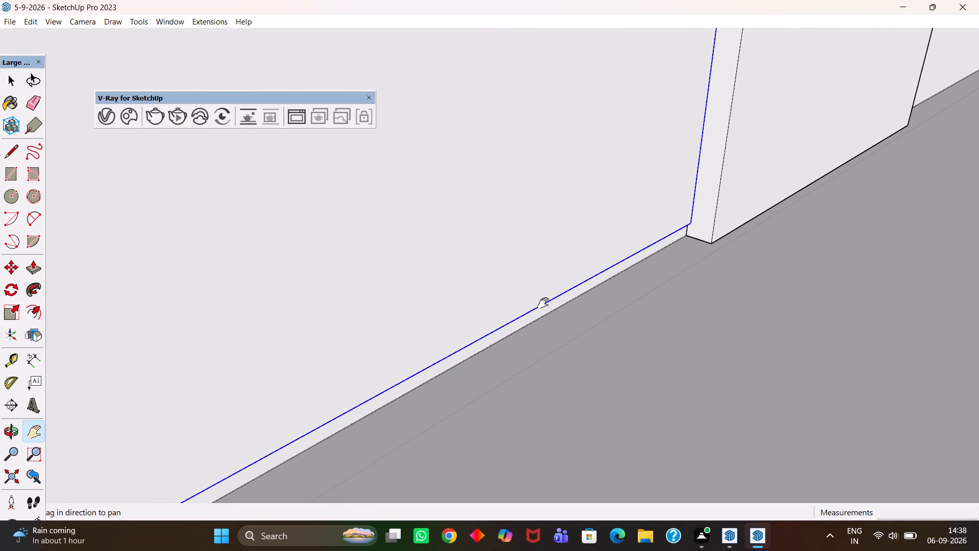
pyautogui.scroll(-4, 541, 308)
pyautogui.moveTo(492, 354); pyautogui.dragTo(534, 308, button='middle')
pyautogui.scroll(-5, 534, 308)
pyautogui.moveTo(401, 334); pyautogui.dragTo(406, 339, button='middle')
pyautogui.press('m')
pyautogui.scroll(1, 398, 365)
pyautogui.click(360, 360)
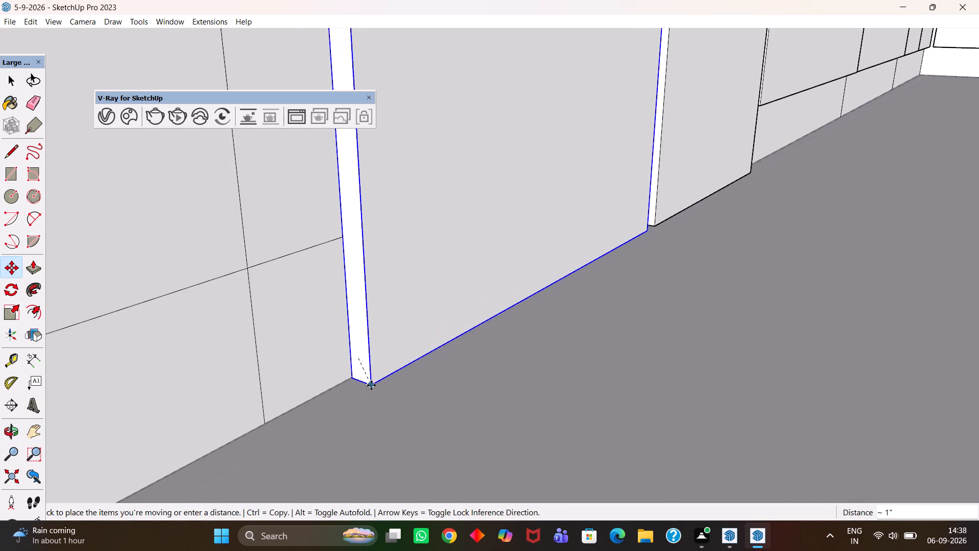
pyautogui.click(370, 387)
# Inspect the moved door's top and bottom edges against the countertop, the floor line, the guides and the adjacent door.
pyautogui.press('h')
pyautogui.moveTo(432, 347); pyautogui.dragTo(369, 392, button='middle')
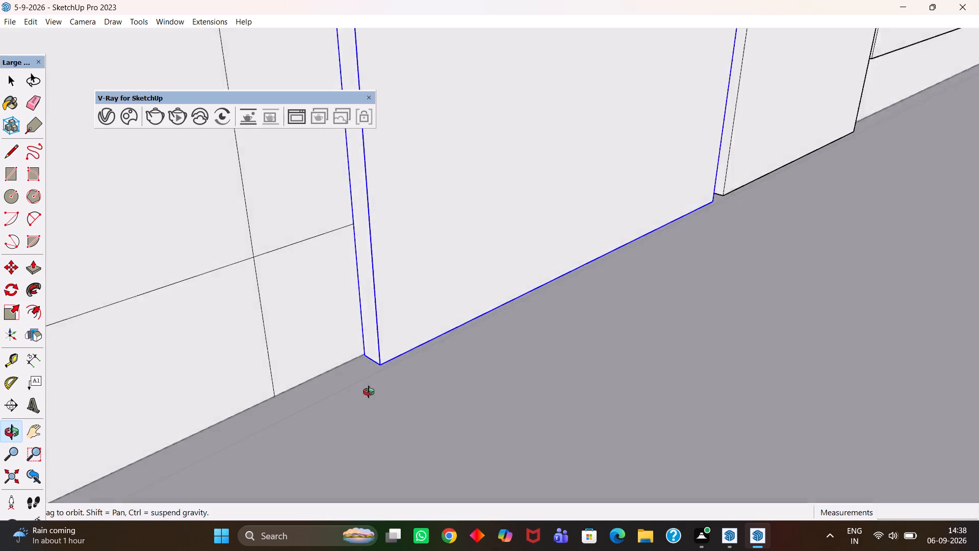
pyautogui.moveTo(369, 392); pyautogui.dragTo(356, 400, button='middle')
pyautogui.scroll(-9, 339, 410)
pyautogui.press('h')
pyautogui.moveTo(461, 298); pyautogui.dragTo(429, 449)
pyautogui.moveTo(621, 396); pyautogui.dragTo(608, 405, button='middle')
pyautogui.moveTo(571, 415); pyautogui.dragTo(458, 410, button='middle')
pyautogui.scroll(-1, 496, 419)
pyautogui.moveTo(458, 410); pyautogui.dragTo(380, 387, button='middle')
pyautogui.scroll(1, 353, 361)
pyautogui.moveTo(353, 351); pyautogui.dragTo(526, 445)
pyautogui.moveTo(525, 450); pyautogui.dragTo(510, 423, button='middle')
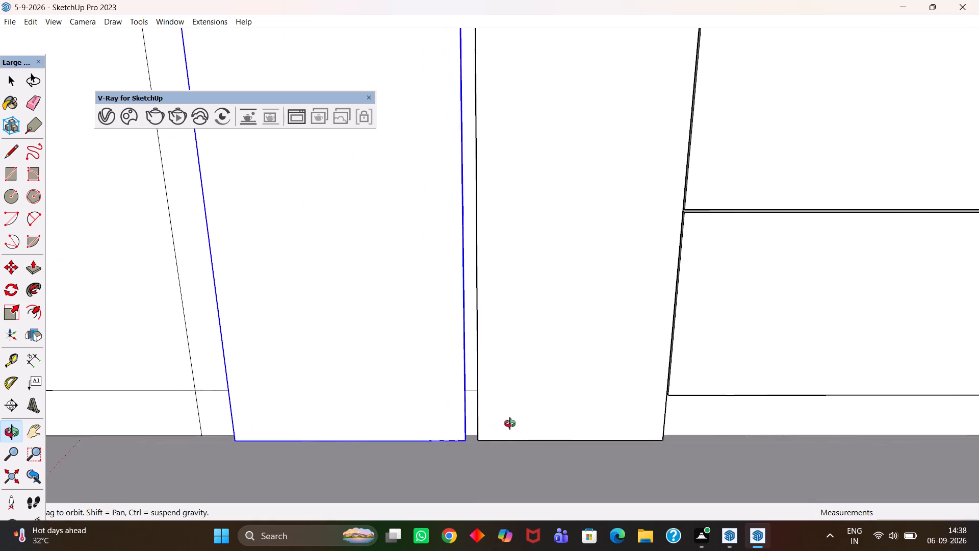
pyautogui.moveTo(510, 423); pyautogui.dragTo(511, 423, button='middle')
pyautogui.press('h')
pyautogui.scroll(1, 495, 421)
pyautogui.moveTo(332, 402); pyautogui.dragTo(524, 397)
pyautogui.moveTo(353, 409); pyautogui.dragTo(419, 465, button='middle')
pyautogui.scroll(-7, 419, 468)
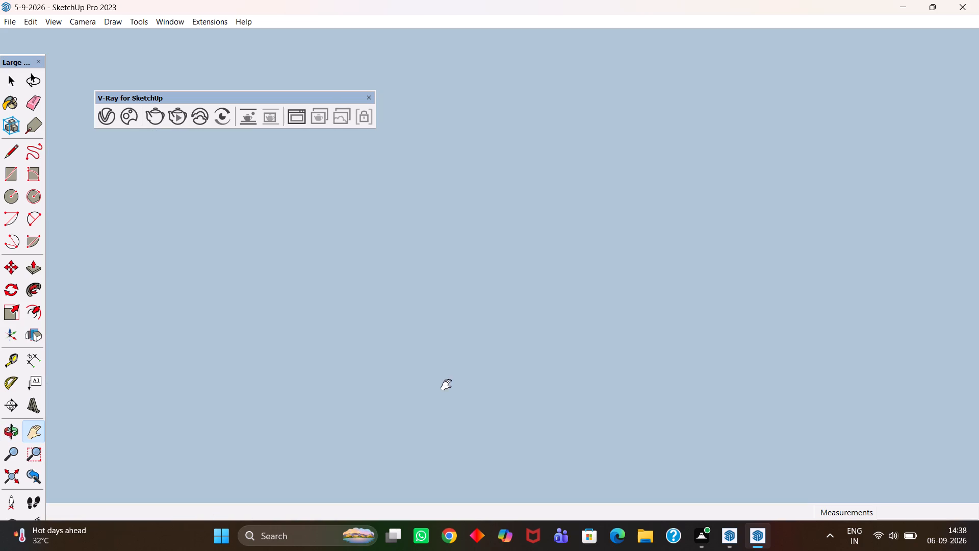
pyautogui.scroll(17, 450, 385)
pyautogui.scroll(13, 450, 385)
pyautogui.moveTo(458, 392); pyautogui.dragTo(524, 389, button='middle')
pyautogui.scroll(1, 516, 393)
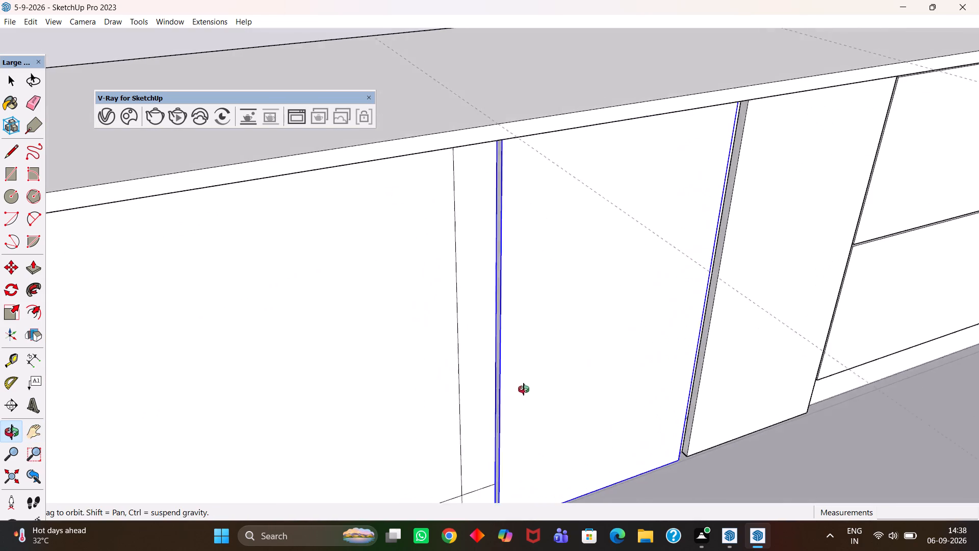
pyautogui.moveTo(524, 389); pyautogui.dragTo(526, 384, button='middle')
pyautogui.press('h')
pyautogui.moveTo(597, 330); pyautogui.dragTo(522, 462)
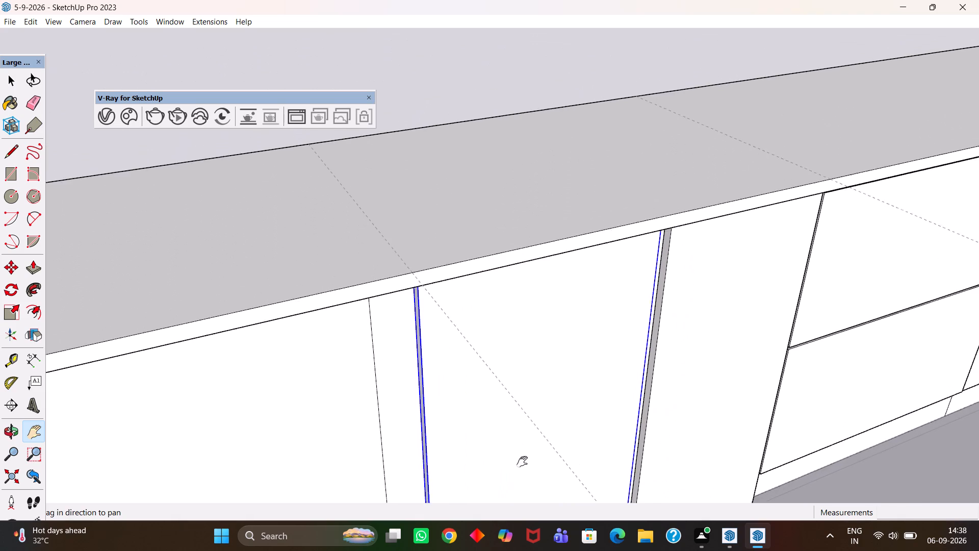
pyautogui.moveTo(522, 462); pyautogui.dragTo(506, 396)
pyautogui.moveTo(607, 374); pyautogui.dragTo(478, 390, button='middle')
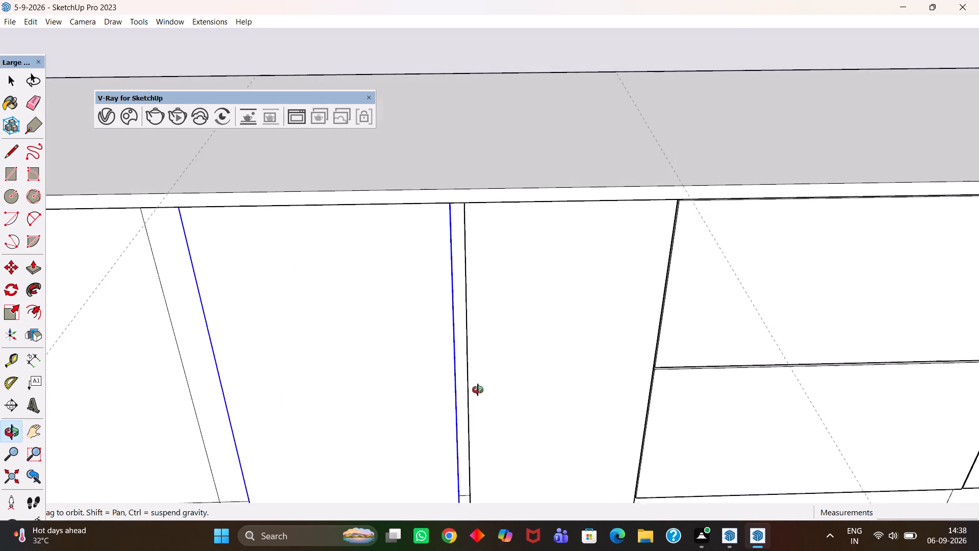
pyautogui.moveTo(478, 390); pyautogui.dragTo(471, 395, button='middle')
pyautogui.moveTo(435, 407); pyautogui.dragTo(560, 309)
pyautogui.scroll(3, 397, 423)
pyautogui.moveTo(367, 447); pyautogui.dragTo(370, 447, button='middle')
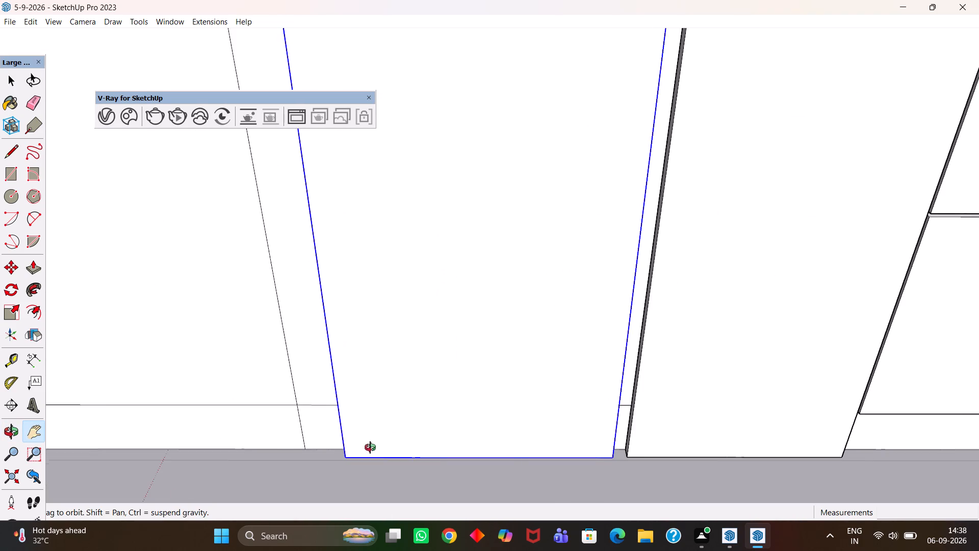
pyautogui.moveTo(370, 447); pyautogui.dragTo(509, 202, button='middle')
pyautogui.scroll(1, 397, 439)
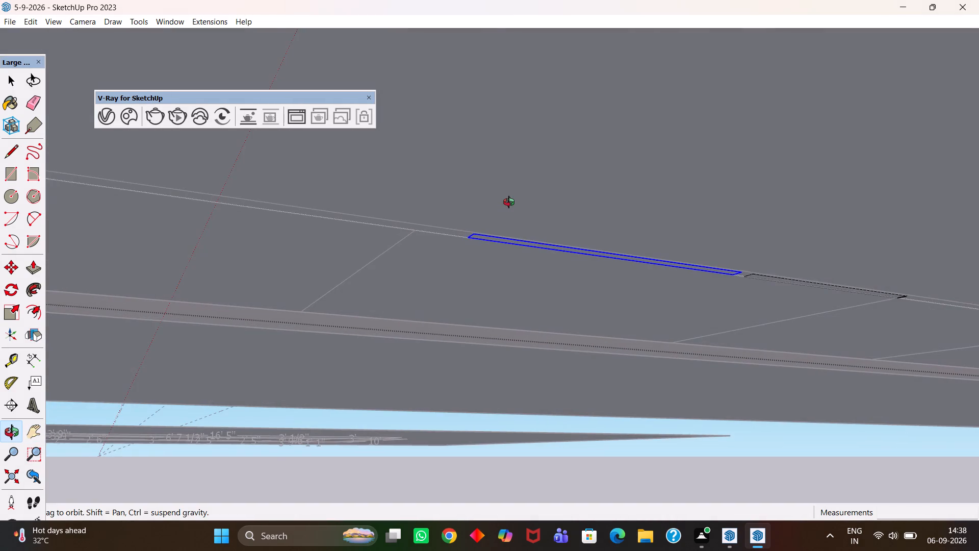
pyautogui.moveTo(509, 202); pyautogui.dragTo(457, 372, button='middle')
pyautogui.press('h')
pyautogui.moveTo(585, 367); pyautogui.dragTo(402, 392)
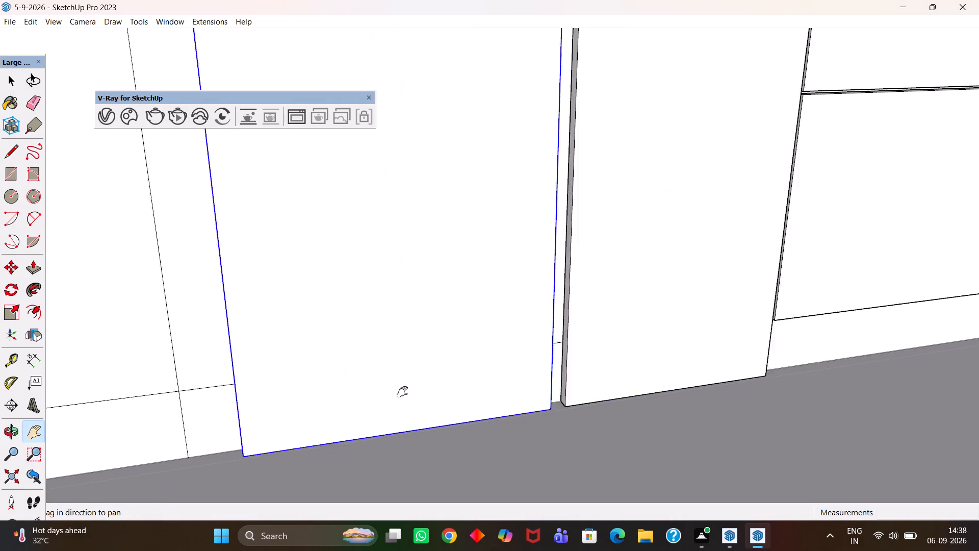
pyautogui.moveTo(402, 392); pyautogui.dragTo(401, 392)
pyautogui.moveTo(562, 393); pyautogui.dragTo(478, 419, button='middle')
# Open the moved door's group and Push/Pull its side edge facing the adjacent door inward by 1".
pyautogui.scroll(2, 444, 380)
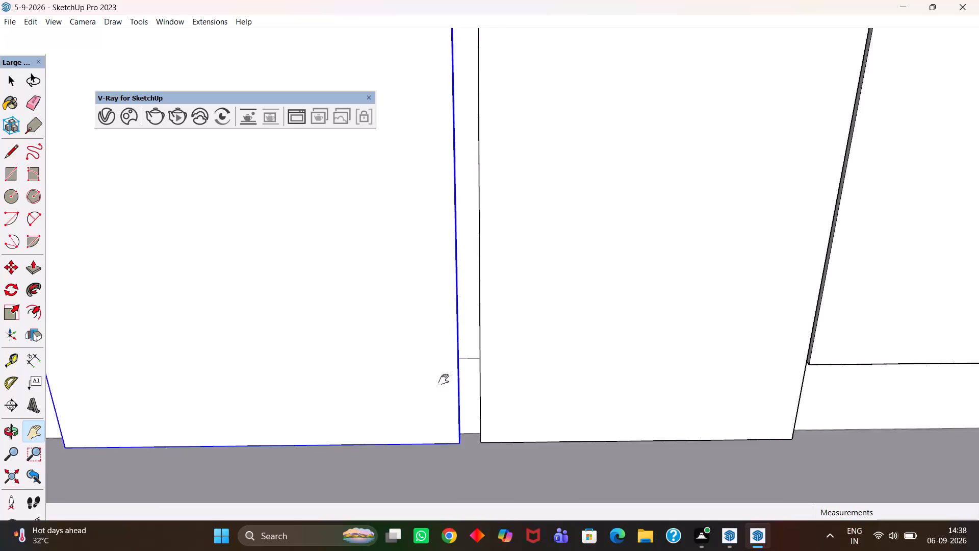
pyautogui.scroll(4, 444, 380)
pyautogui.moveTo(414, 372); pyautogui.dragTo(537, 396)
pyautogui.moveTo(622, 412); pyautogui.dragTo(497, 437, button='middle')
pyautogui.scroll(1, 490, 434)
pyautogui.moveTo(420, 411); pyautogui.dragTo(654, 351)
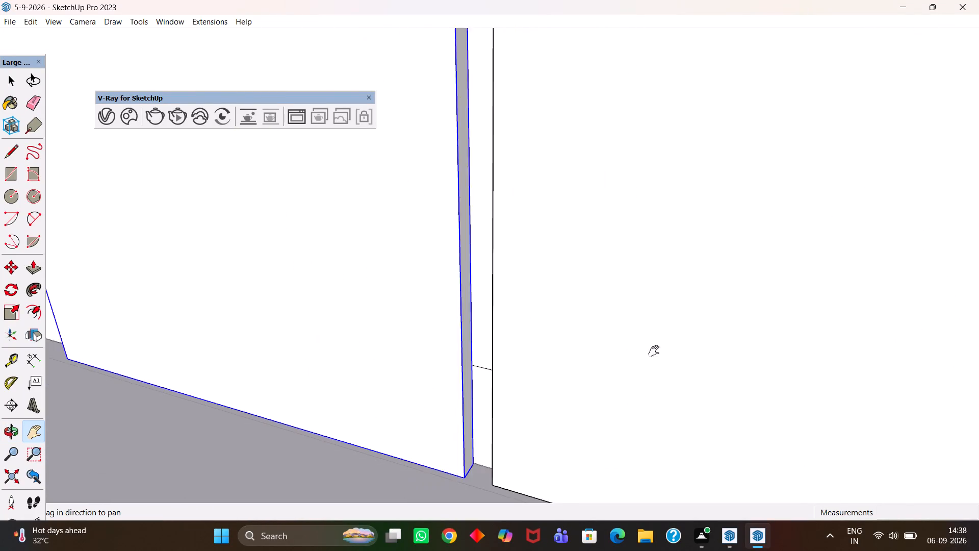
pyautogui.moveTo(654, 351); pyautogui.dragTo(661, 351)
pyautogui.scroll(2, 624, 400)
pyautogui.moveTo(579, 394); pyautogui.dragTo(552, 409, button='middle')
pyautogui.scroll(1, 502, 399)
pyautogui.press('space')
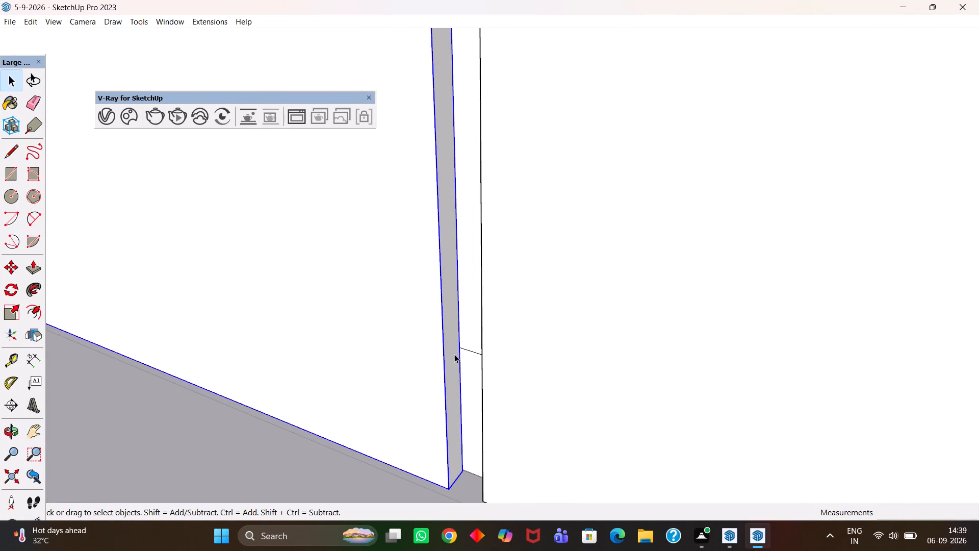
pyautogui.click(452, 353)
pyautogui.click(452, 353)
pyautogui.click(451, 347)
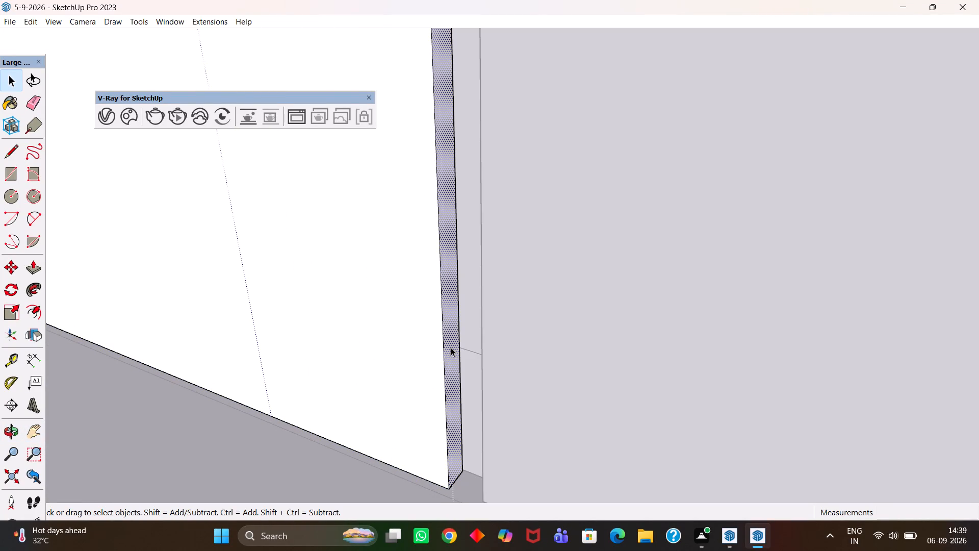
pyautogui.press('p')
pyautogui.click(451, 347)
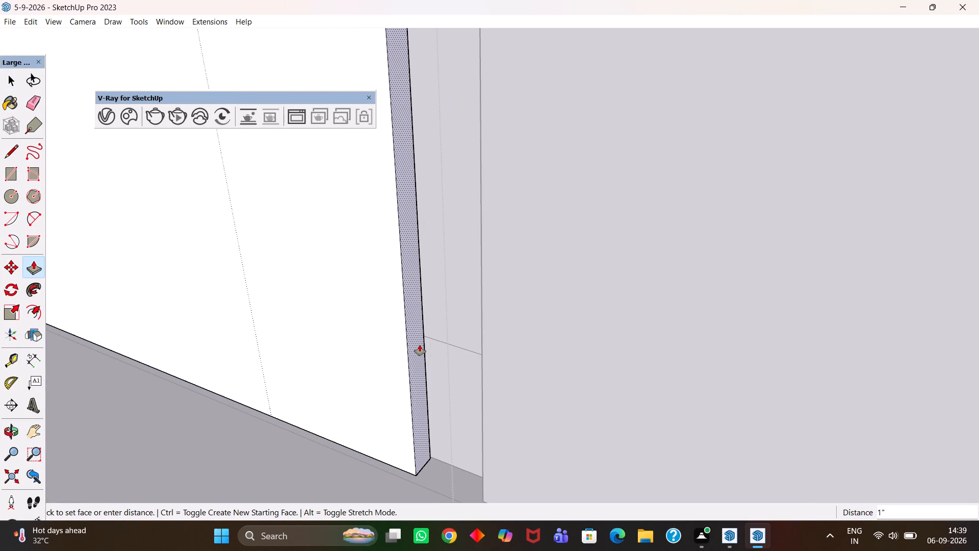
pyautogui.write('1"')
pyautogui.press('Return')
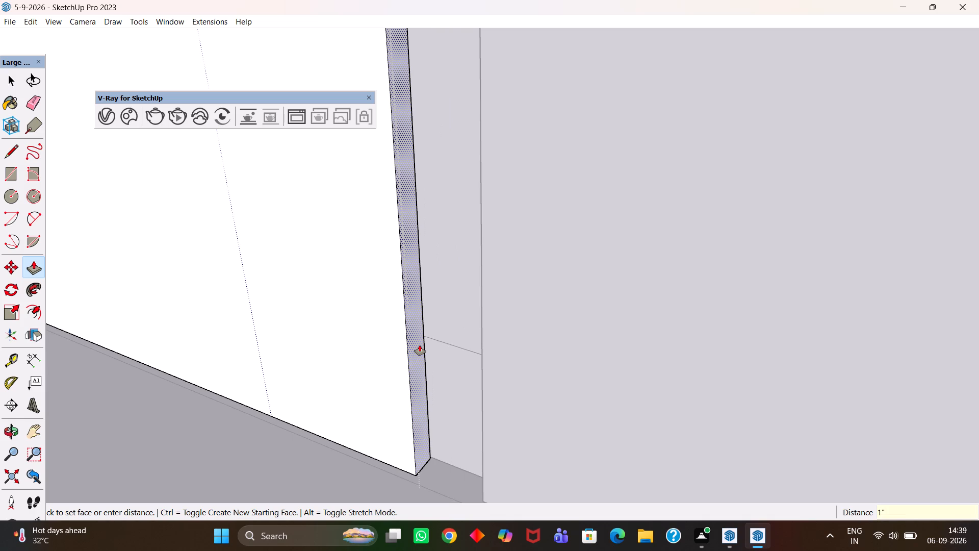
# Open the neighbouring door's group and Push/Pull its side edge facing the trimmed door outward by 1 1/2" to narrow the gap.
pyautogui.press('h')
pyautogui.scroll(-4, 451, 345)
pyautogui.moveTo(460, 361); pyautogui.dragTo(495, 365, button='middle')
pyautogui.scroll(1, 464, 364)
pyautogui.moveTo(493, 374); pyautogui.dragTo(532, 394, button='middle')
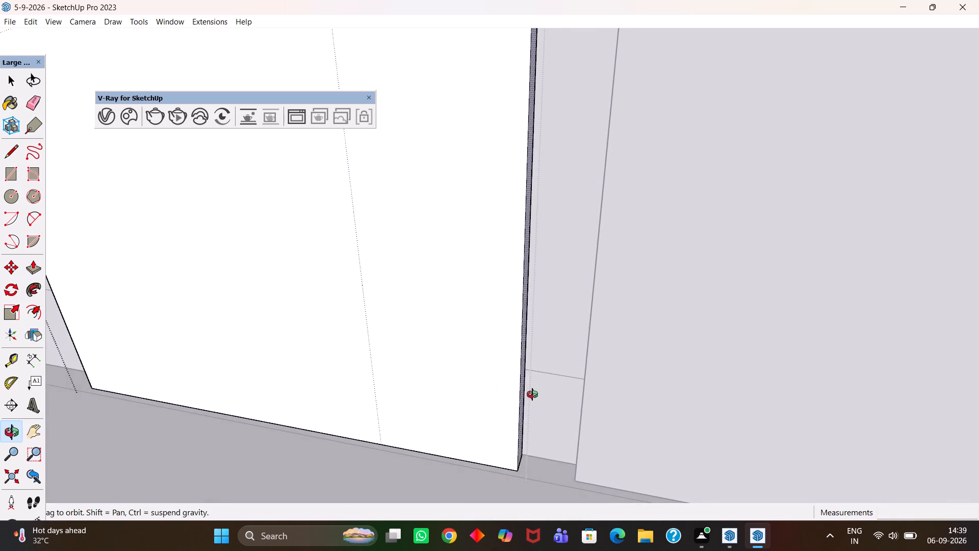
pyautogui.moveTo(532, 394); pyautogui.dragTo(535, 398, button='middle')
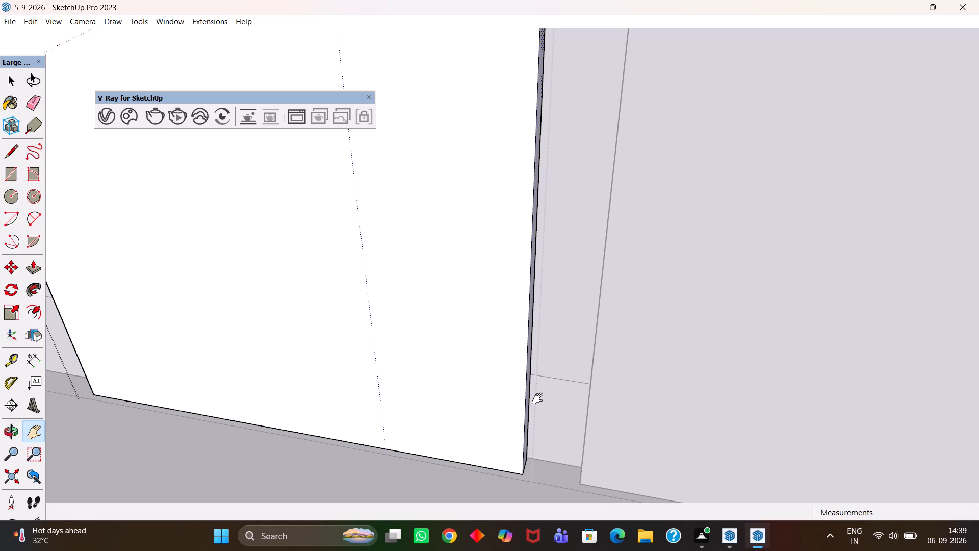
pyautogui.scroll(2, 539, 399)
pyautogui.moveTo(542, 405); pyautogui.dragTo(592, 430, button='middle')
pyautogui.scroll(4, 592, 430)
pyautogui.scroll(-3, 573, 410)
pyautogui.moveTo(551, 406); pyautogui.dragTo(568, 424, button='middle')
pyautogui.scroll(1, 551, 406)
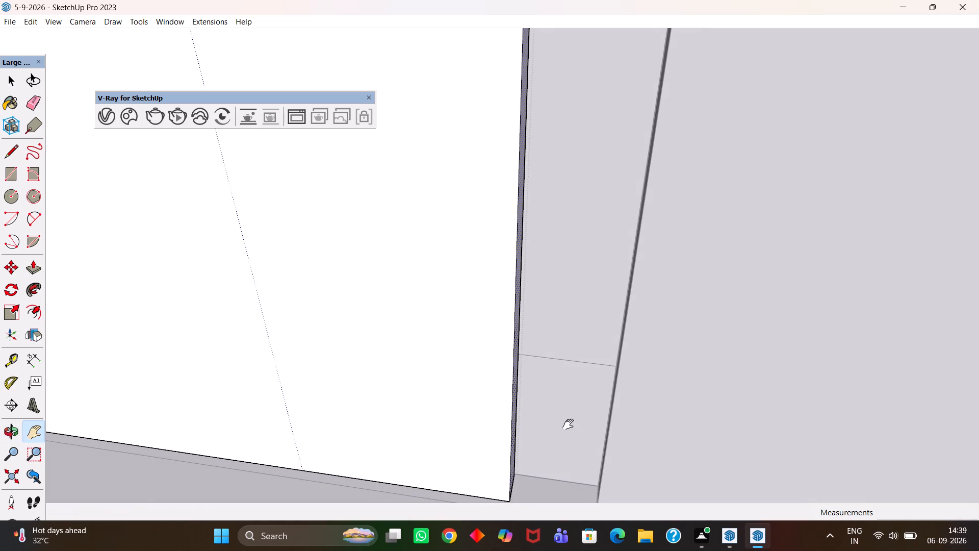
pyautogui.moveTo(564, 433); pyautogui.dragTo(628, 448, button='middle')
pyautogui.scroll(1, 564, 433)
pyautogui.scroll(2, 640, 431)
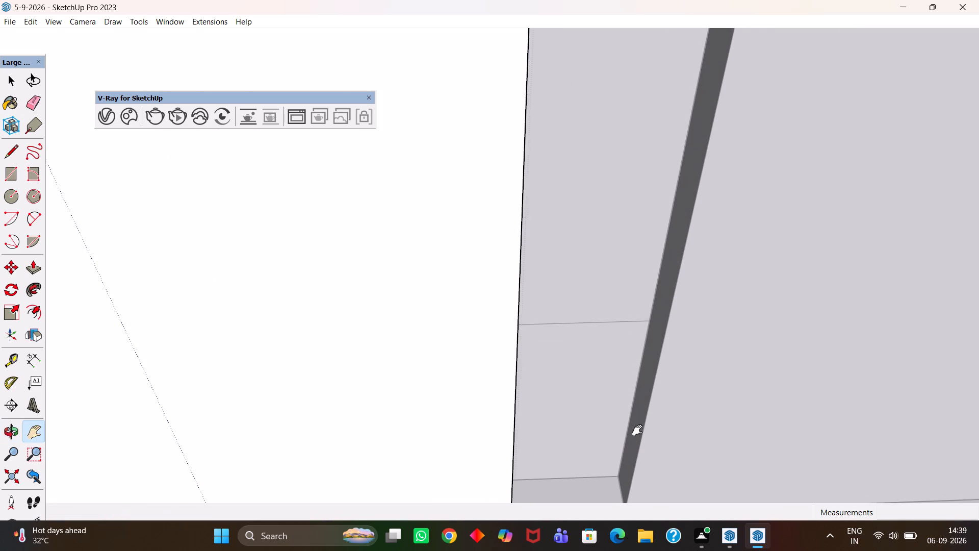
pyautogui.moveTo(613, 428); pyautogui.dragTo(624, 437, button='middle')
pyautogui.scroll(2, 622, 436)
pyautogui.press('h')
pyautogui.moveTo(631, 432); pyautogui.dragTo(552, 418)
pyautogui.moveTo(522, 412); pyautogui.dragTo(548, 422, button='middle')
pyautogui.scroll(2, 548, 422)
pyautogui.press('space')
pyautogui.doubleClick(581, 402)
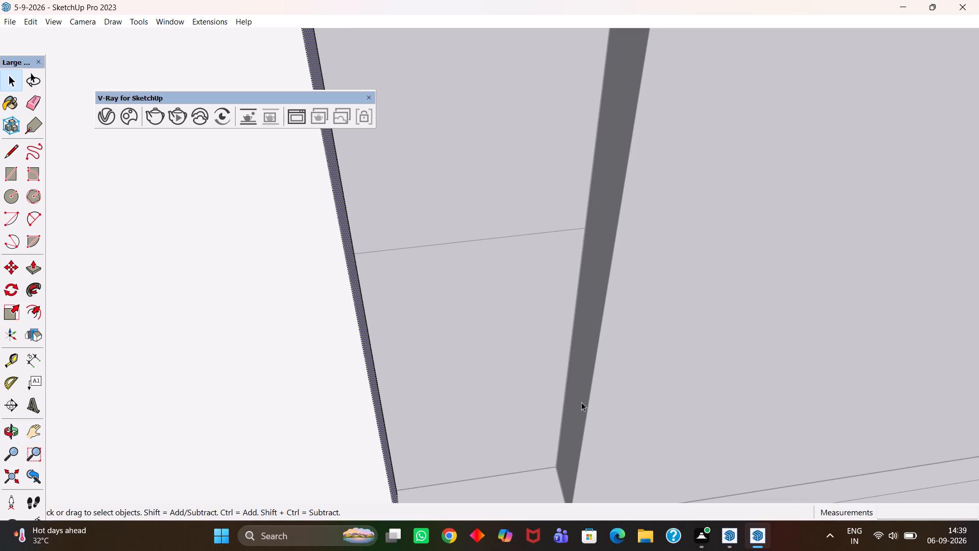
pyautogui.tripleClick(584, 390)
pyautogui.click(580, 386)
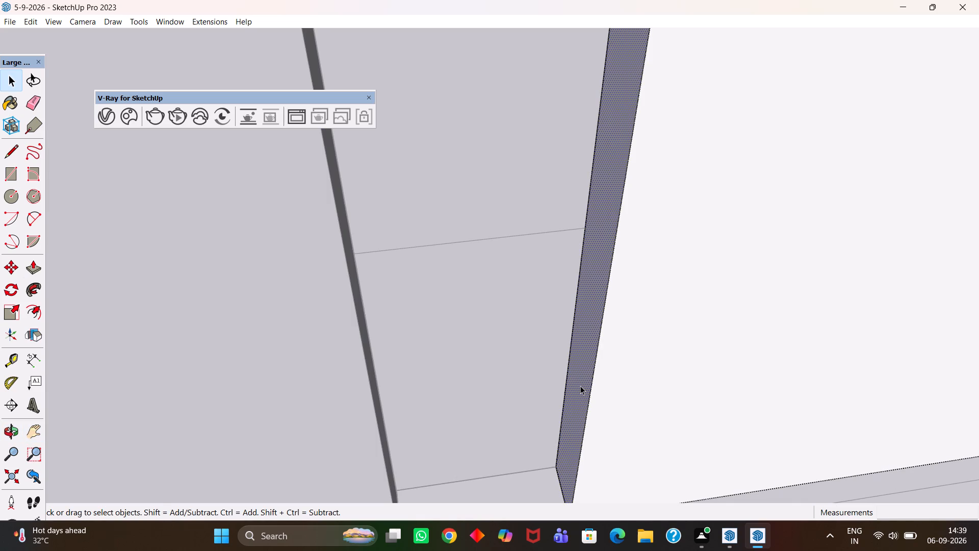
pyautogui.press('p')
pyautogui.click(580, 386)
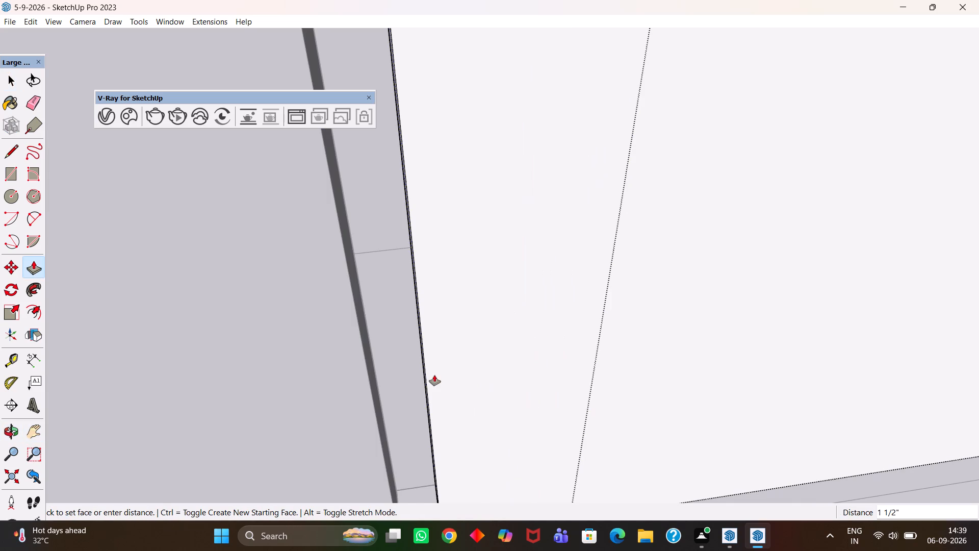
pyautogui.click(401, 377)
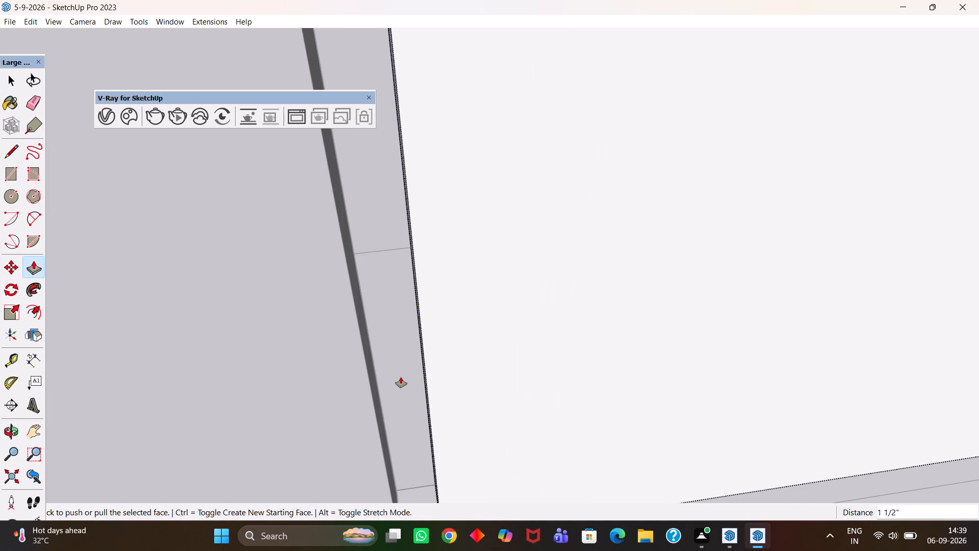
pyautogui.scroll(-19, 434, 379)
pyautogui.moveTo(504, 384); pyautogui.dragTo(469, 405, button='middle')
pyautogui.scroll(-3, 469, 405)
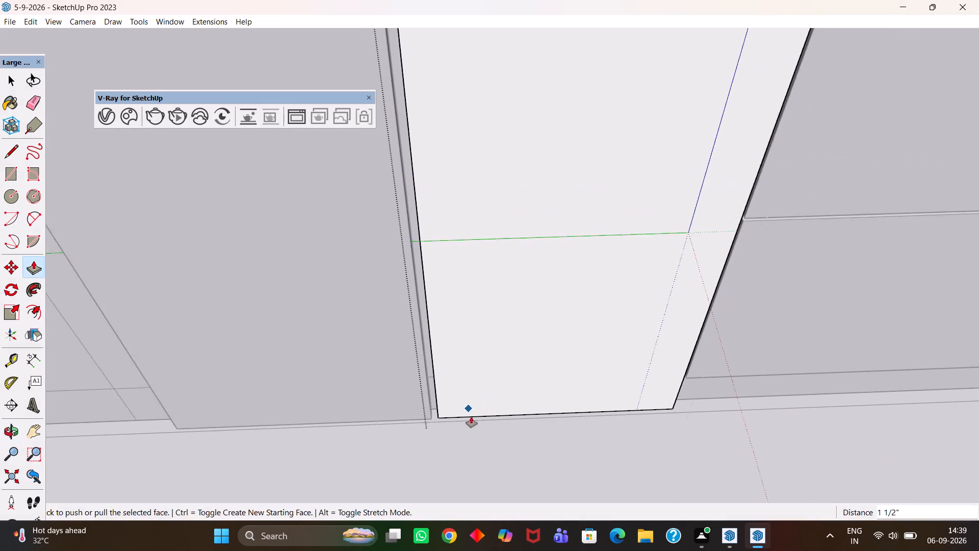
pyautogui.press('space')
pyautogui.click(481, 446)
# Open the wall cabinet group and delete the end door, at the end opposite the framed units.
pyautogui.scroll(-8, 469, 449)
pyautogui.moveTo(459, 447); pyautogui.dragTo(469, 408, button='middle')
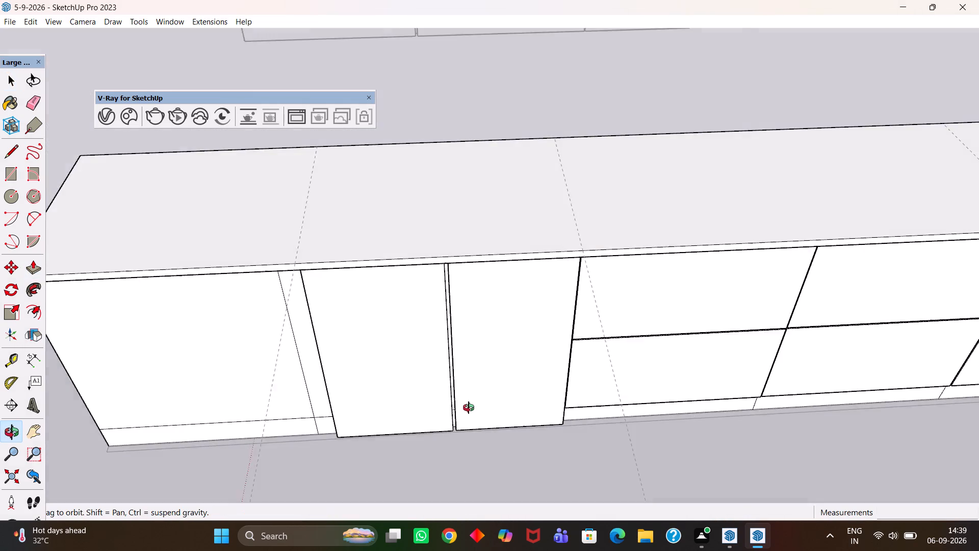
pyautogui.moveTo(469, 408); pyautogui.dragTo(461, 416, button='middle')
pyautogui.press('h')
pyautogui.moveTo(446, 324); pyautogui.dragTo(468, 443)
pyautogui.scroll(-3, 467, 440)
pyautogui.moveTo(443, 415); pyautogui.dragTo(437, 437, button='middle')
pyautogui.scroll(-5, 437, 437)
pyautogui.moveTo(417, 386); pyautogui.dragTo(434, 417, button='middle')
pyautogui.press('space')
pyautogui.click(405, 353)
pyautogui.doubleClick(404, 349)
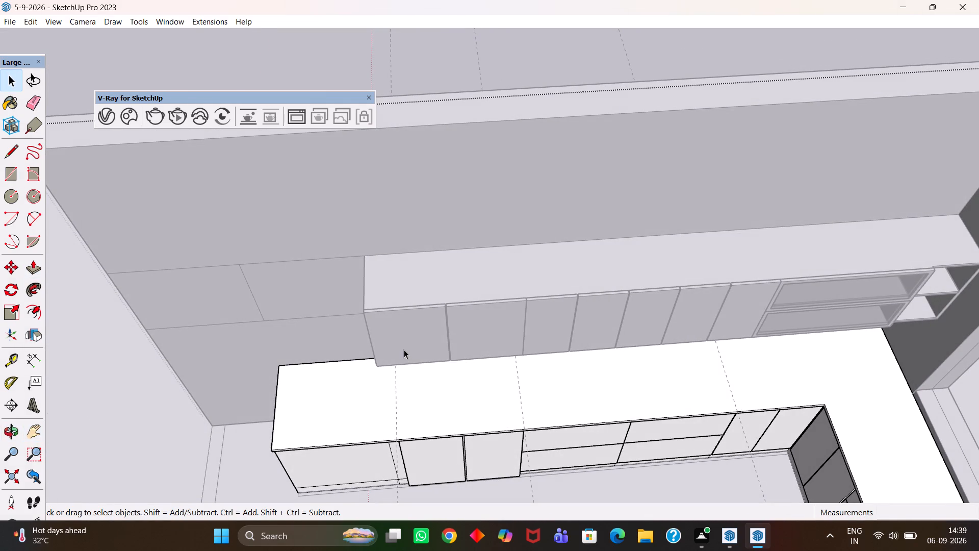
pyautogui.click(403, 335)
pyautogui.press('Delete')
# Open the wide wall door beside the removed one and Push/Pull its side edge out to the cabinet's end corner.
pyautogui.click(458, 341)
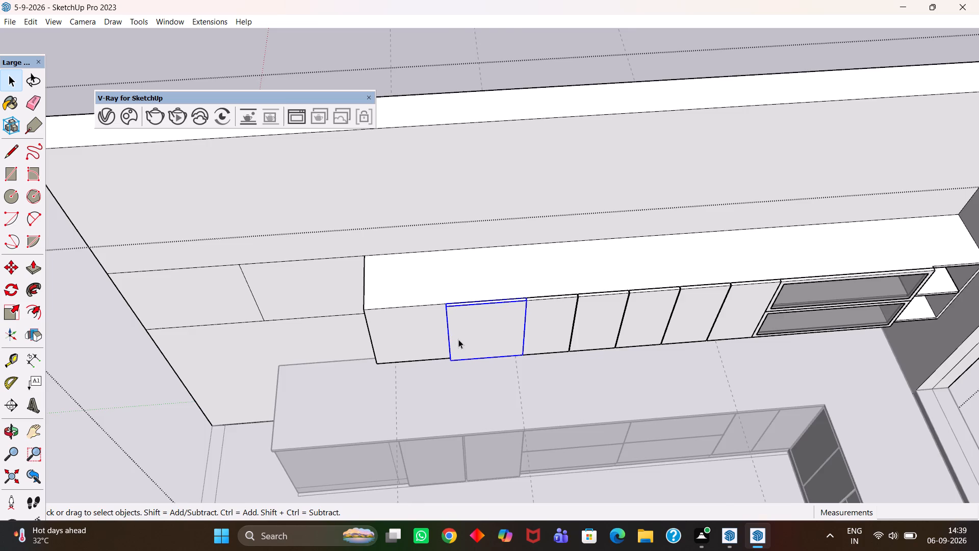
pyautogui.scroll(6, 453, 334)
pyautogui.moveTo(432, 335); pyautogui.dragTo(486, 340, button='middle')
pyautogui.moveTo(455, 332); pyautogui.dragTo(511, 341, button='middle')
pyautogui.scroll(6, 483, 341)
pyautogui.press('space')
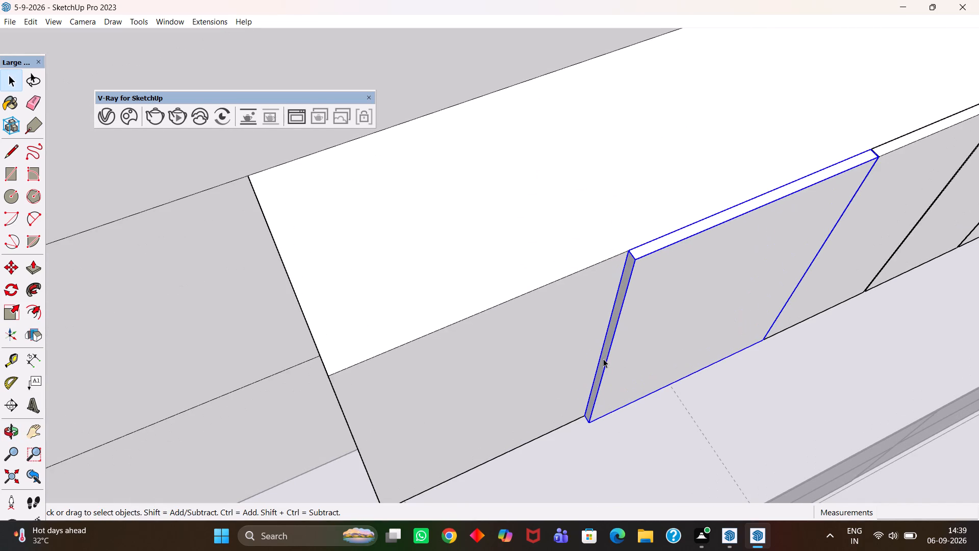
pyautogui.doubleClick(603, 359)
pyautogui.click(604, 357)
pyautogui.press('p')
pyautogui.click(605, 358)
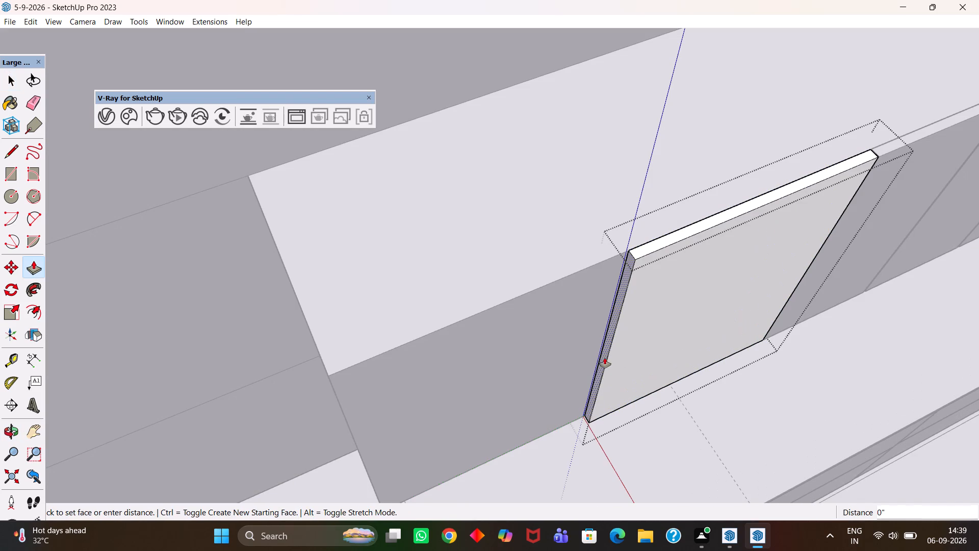
pyautogui.click(328, 373)
pyautogui.press('space')
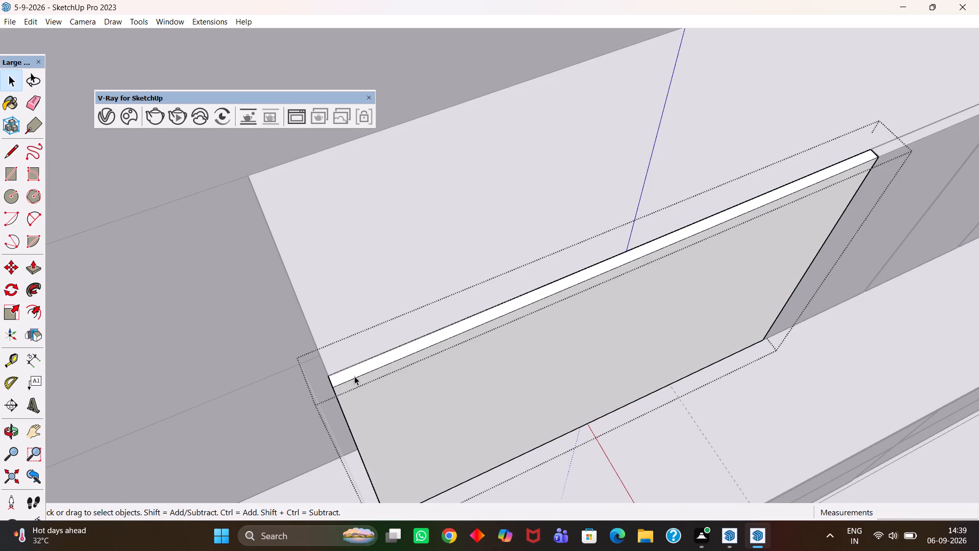
# Push/Pull the extended wall front's top edge down 1' to the midpoint of its height.
pyautogui.click(351, 371)
pyautogui.press('p')
pyautogui.click(352, 371)
pyautogui.moveTo(347, 446); pyautogui.dragTo(423, 381, button='middle')
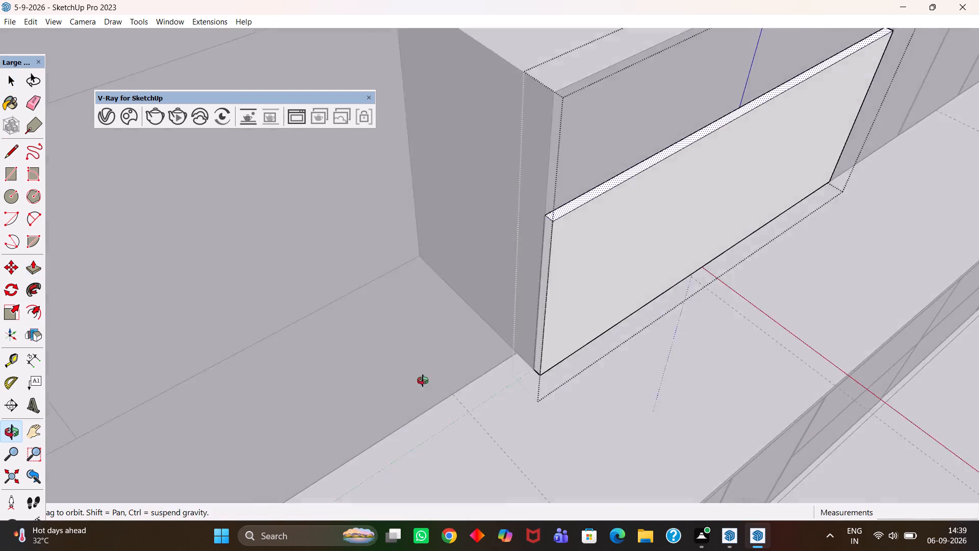
pyautogui.moveTo(423, 381); pyautogui.dragTo(428, 369, button='middle')
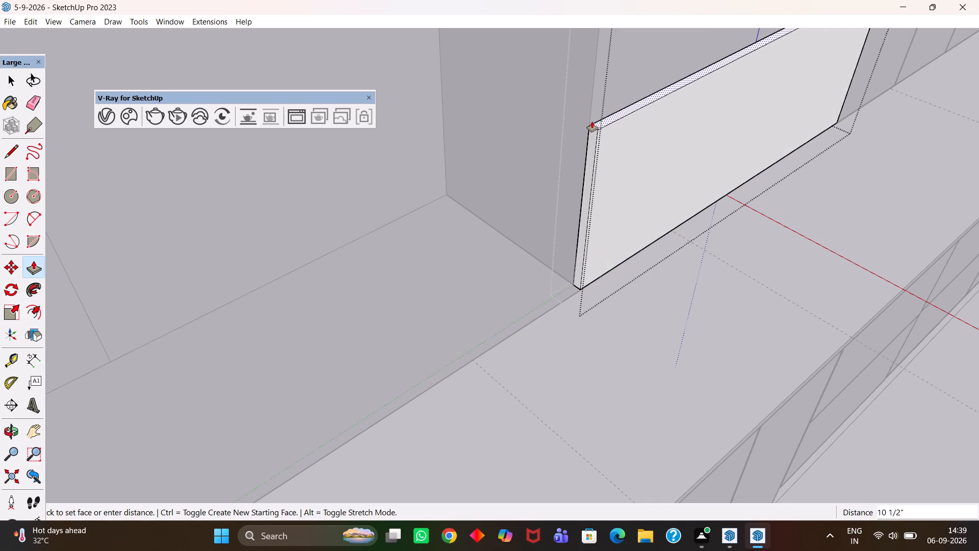
pyautogui.press('h')
pyautogui.moveTo(592, 121); pyautogui.dragTo(493, 313)
pyautogui.scroll(-2, 493, 312)
pyautogui.press('Escape')
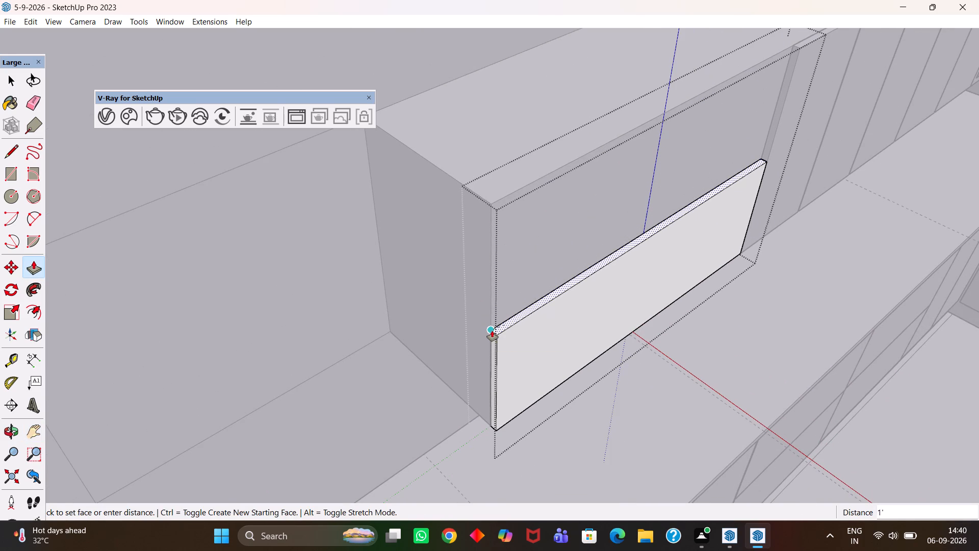
pyautogui.click(492, 331)
pyautogui.moveTo(506, 330); pyautogui.dragTo(473, 327, button='middle')
pyautogui.press('space')
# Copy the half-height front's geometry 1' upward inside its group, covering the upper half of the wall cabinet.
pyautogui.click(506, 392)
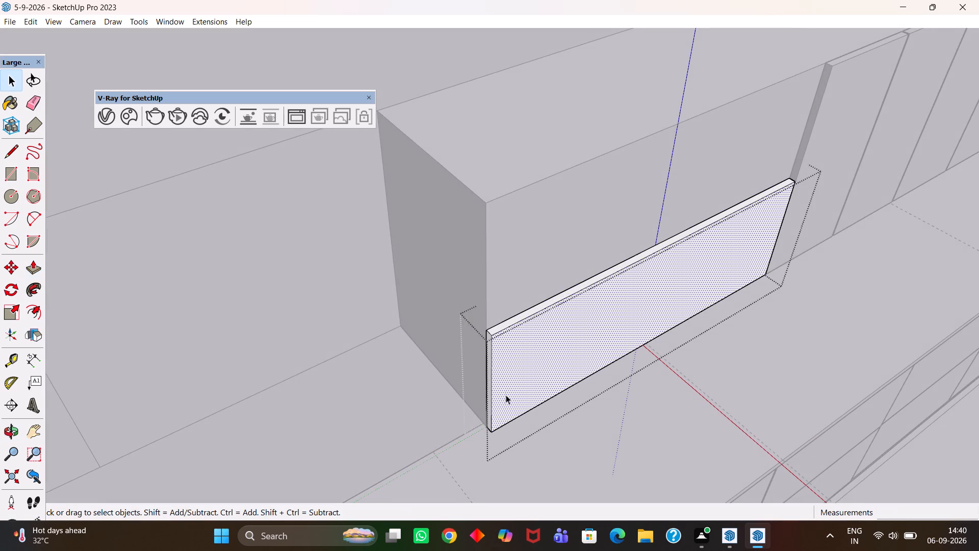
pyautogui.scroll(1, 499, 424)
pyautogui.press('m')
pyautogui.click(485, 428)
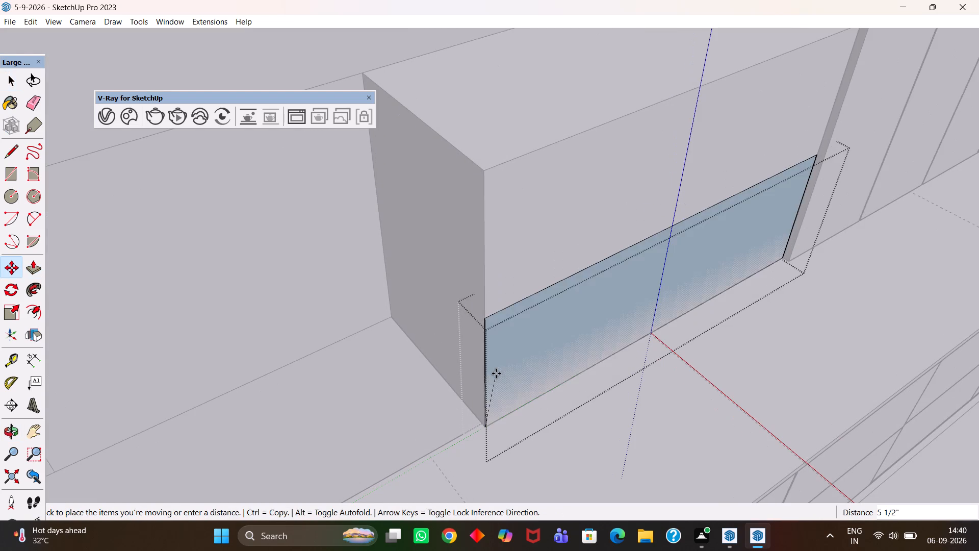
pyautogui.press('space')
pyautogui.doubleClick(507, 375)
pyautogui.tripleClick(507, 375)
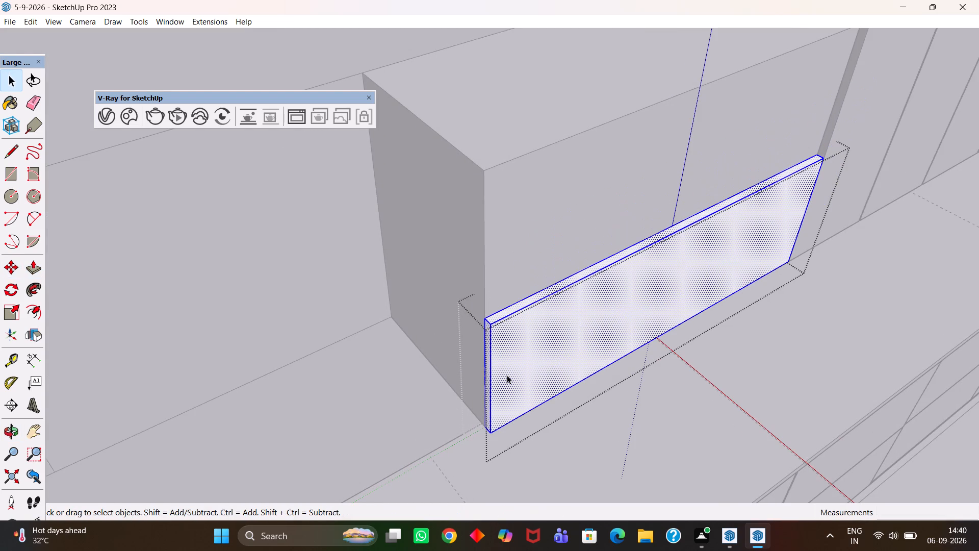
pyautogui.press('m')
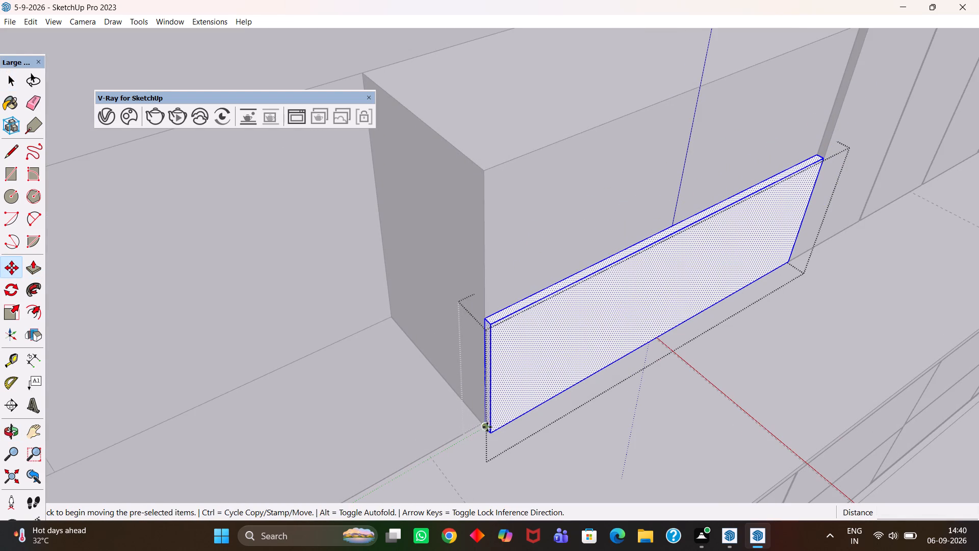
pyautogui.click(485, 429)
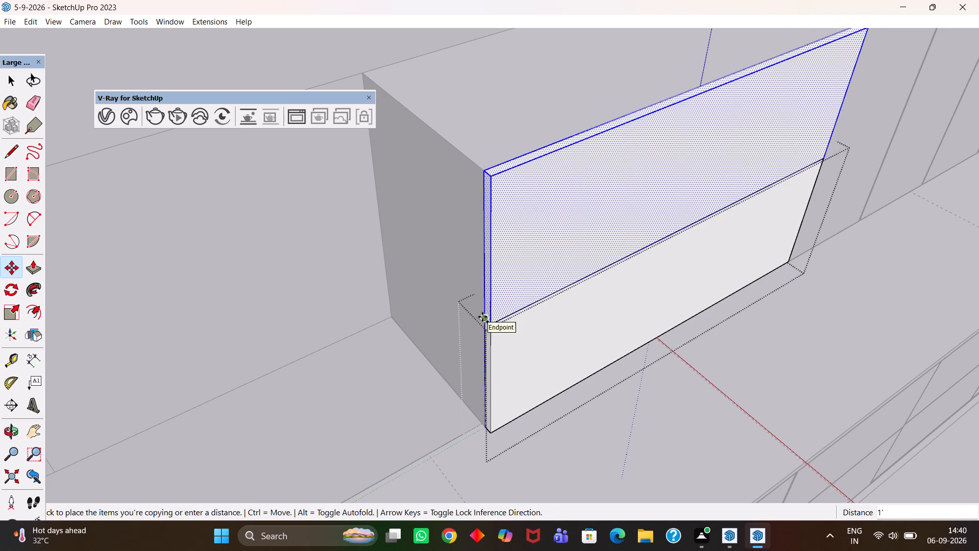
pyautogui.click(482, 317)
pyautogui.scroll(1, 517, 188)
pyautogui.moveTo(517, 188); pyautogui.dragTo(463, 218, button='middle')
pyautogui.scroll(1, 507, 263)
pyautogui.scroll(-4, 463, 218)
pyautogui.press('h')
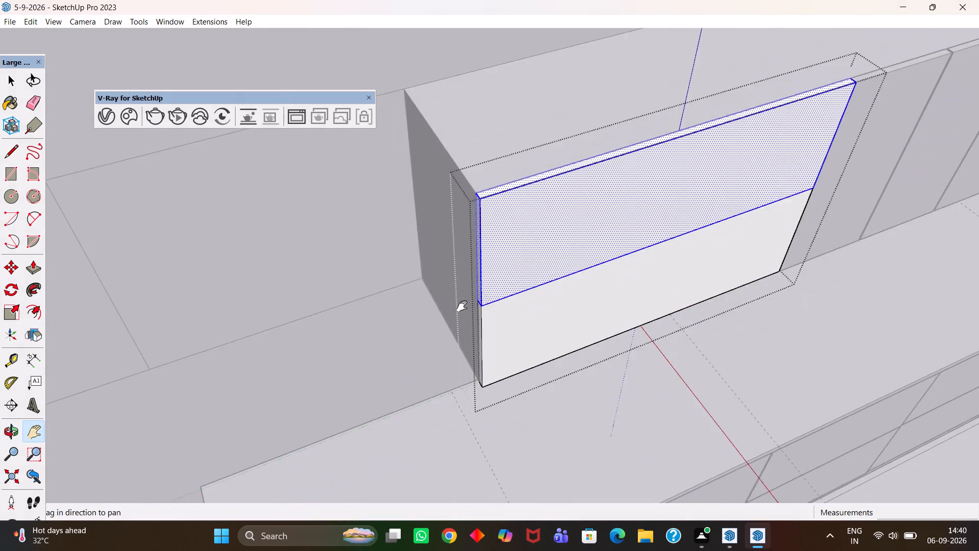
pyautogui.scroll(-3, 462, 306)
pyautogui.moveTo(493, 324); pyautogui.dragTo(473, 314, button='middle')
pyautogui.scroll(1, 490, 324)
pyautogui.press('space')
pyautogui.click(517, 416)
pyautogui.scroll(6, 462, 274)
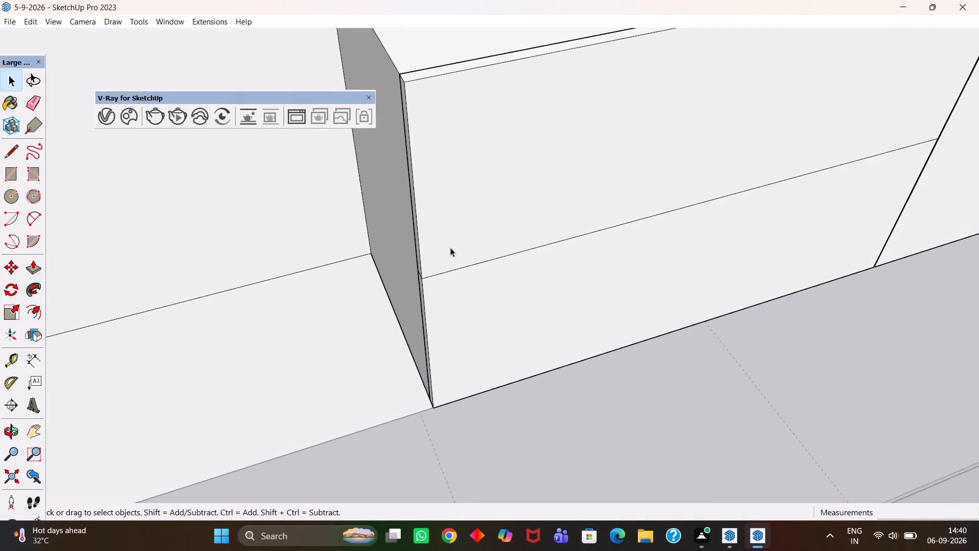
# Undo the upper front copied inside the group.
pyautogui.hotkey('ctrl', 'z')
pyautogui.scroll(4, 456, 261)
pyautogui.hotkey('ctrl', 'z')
# Push/Pull the half-height front's top edge down by 5 mm to leave a gap, and close its group.
pyautogui.scroll(1, 442, 267)
pyautogui.moveTo(445, 272); pyautogui.dragTo(450, 277, button='middle')
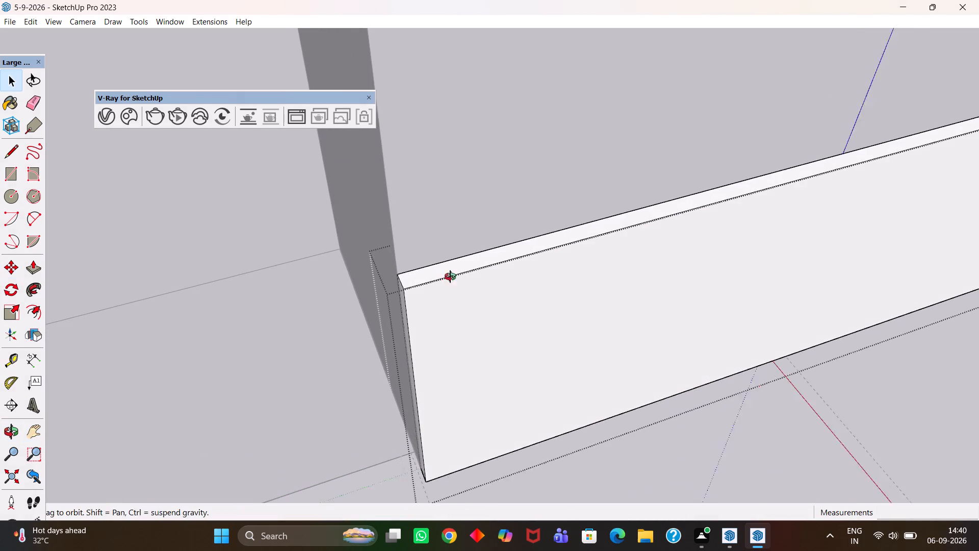
pyautogui.scroll(1, 450, 277)
pyautogui.moveTo(450, 277); pyautogui.dragTo(453, 280, button='middle')
pyautogui.press('space')
pyautogui.doubleClick(423, 276)
pyautogui.click(421, 278)
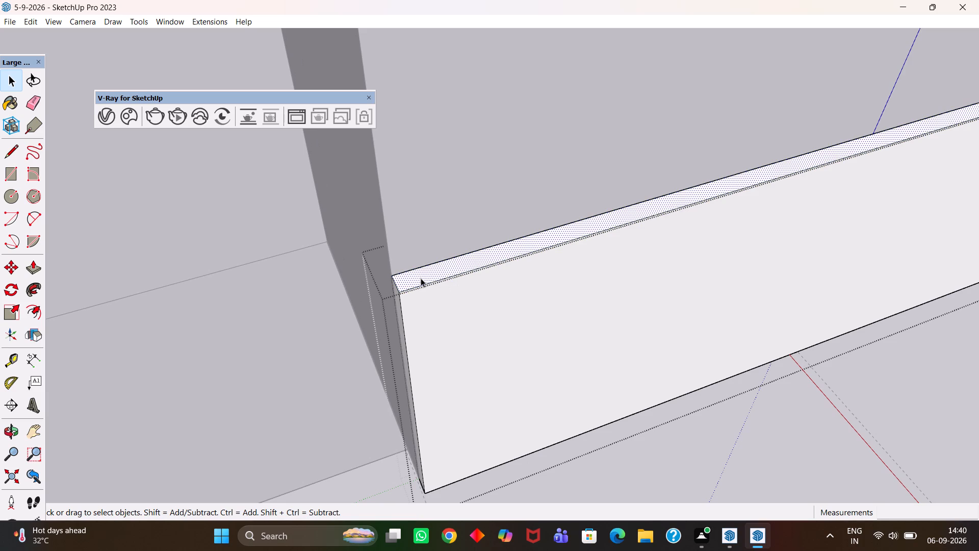
pyautogui.press('p')
pyautogui.click(421, 278)
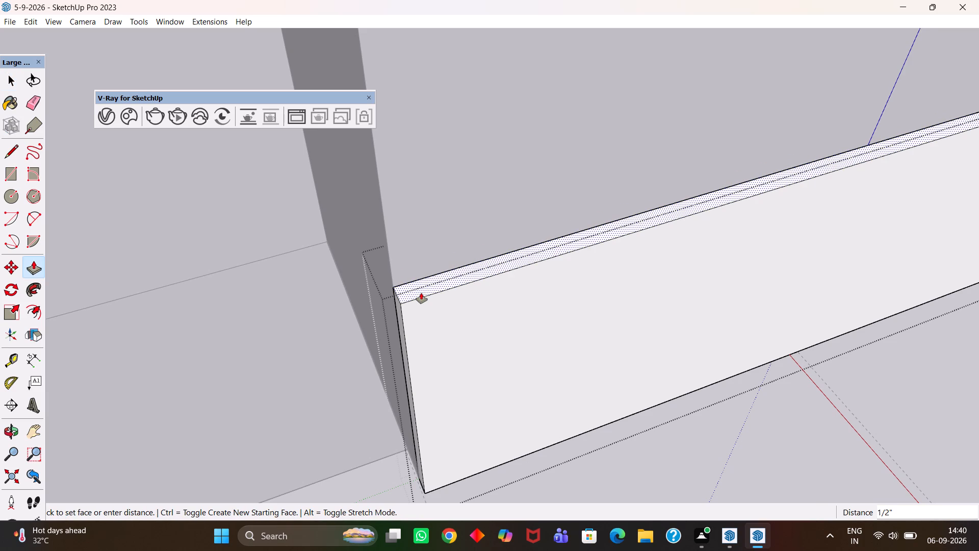
pyautogui.press('5')
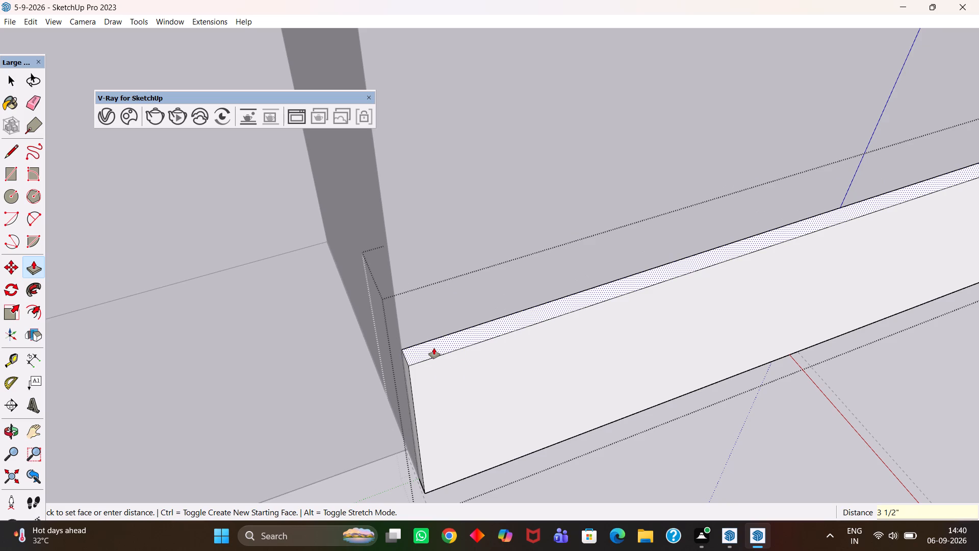
pyautogui.write('mm')
pyautogui.press('Return')
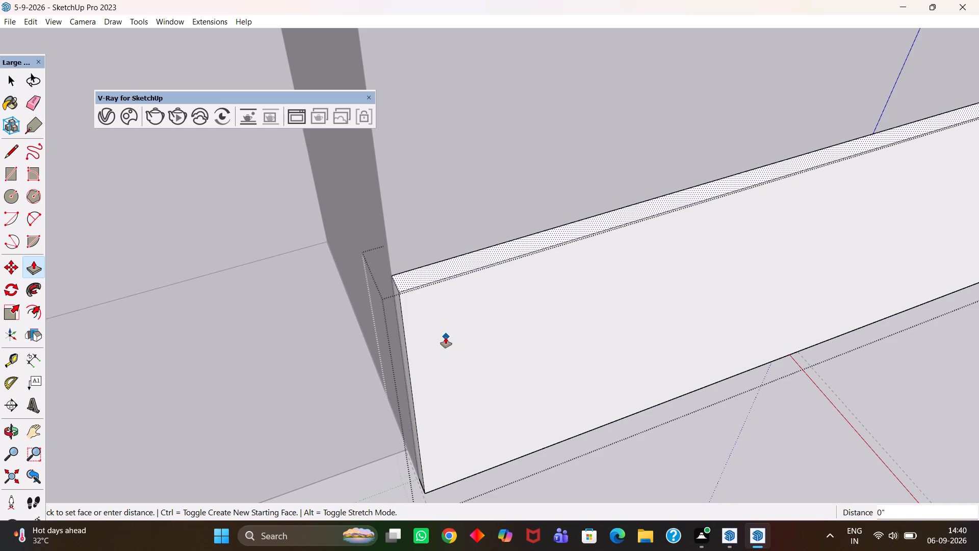
pyautogui.scroll(-1, 446, 337)
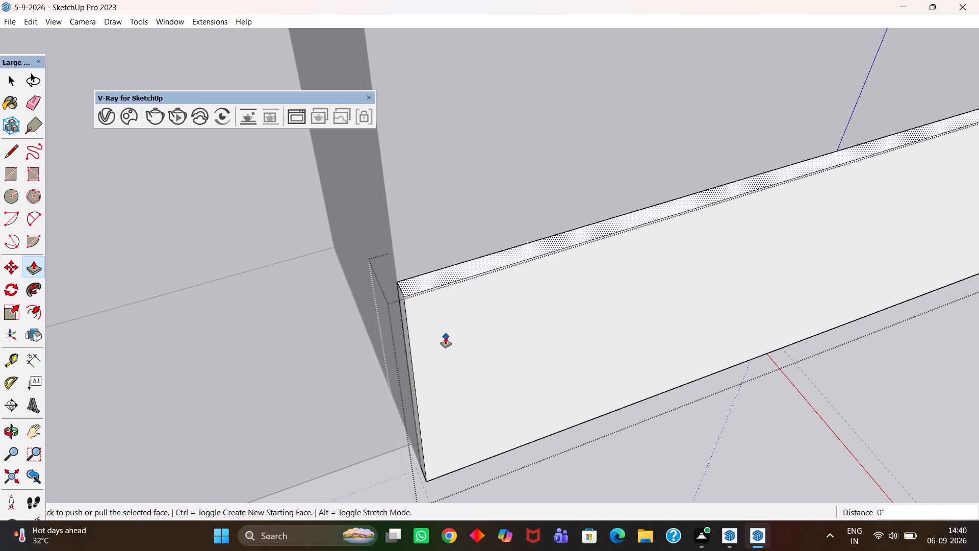
pyautogui.scroll(-10, 443, 337)
pyautogui.press('h')
pyautogui.scroll(2, 447, 337)
pyautogui.moveTo(460, 350); pyautogui.dragTo(467, 356, button='middle')
pyautogui.press('space')
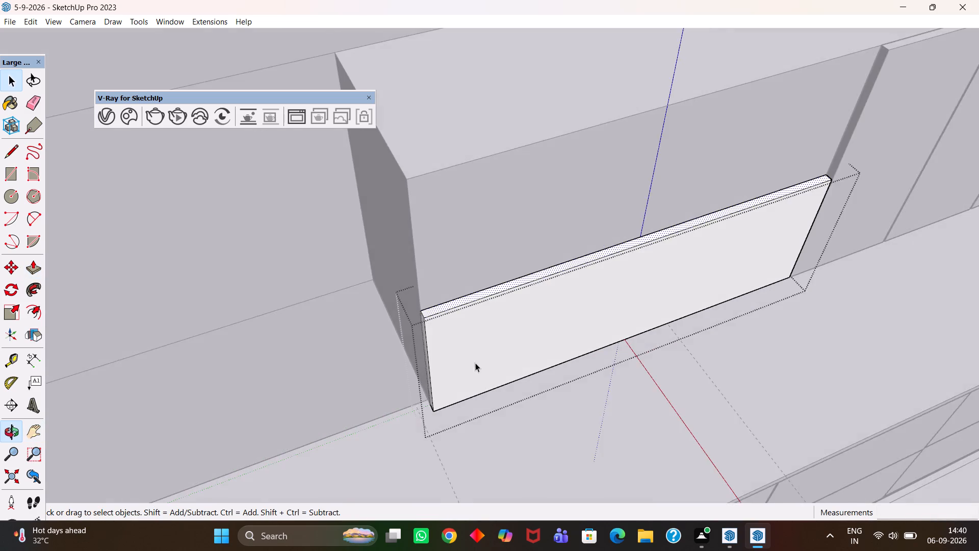
pyautogui.scroll(1, 475, 363)
pyautogui.click(566, 410)
# Copy the half-height front group 1' straight up to cover the upper half of the wall cabinet.
pyautogui.click(470, 338)
pyautogui.moveTo(457, 349); pyautogui.dragTo(492, 313, button='middle')
pyautogui.scroll(3, 492, 313)
pyautogui.moveTo(440, 374); pyautogui.dragTo(457, 358, button='middle')
pyautogui.scroll(3, 444, 374)
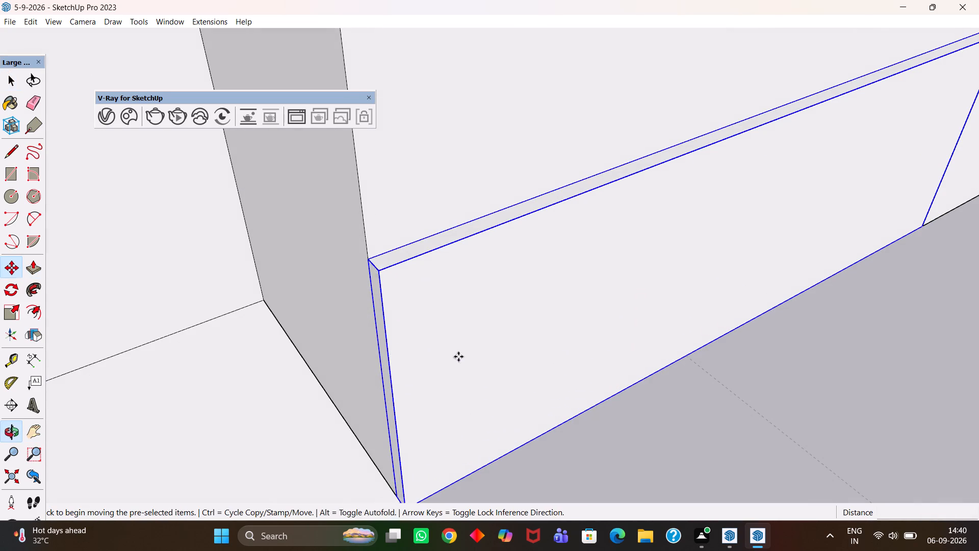
pyautogui.press('m')
pyautogui.click(399, 495)
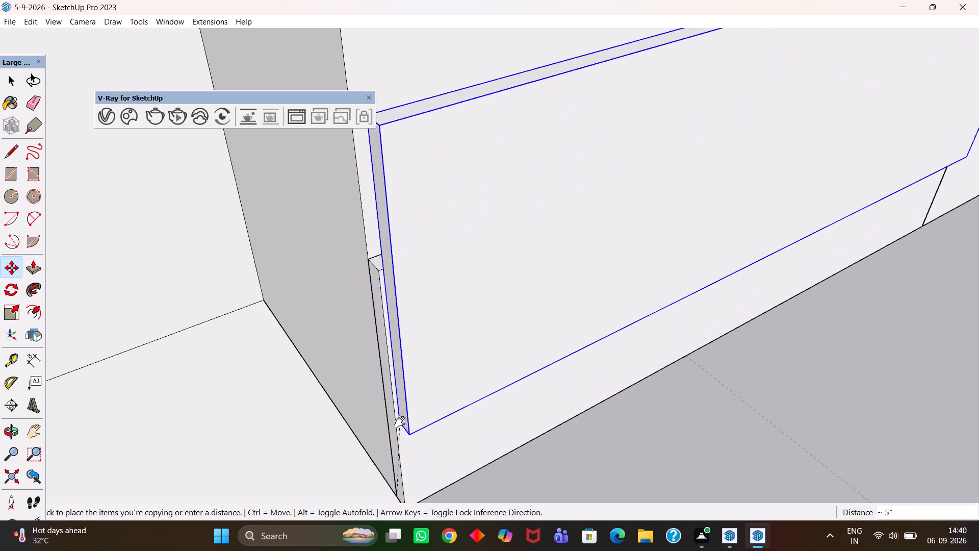
pyautogui.press('h')
pyautogui.scroll(-6, 400, 422)
pyautogui.moveTo(399, 310); pyautogui.dragTo(414, 356)
pyautogui.press('Escape')
pyautogui.scroll(1, 407, 366)
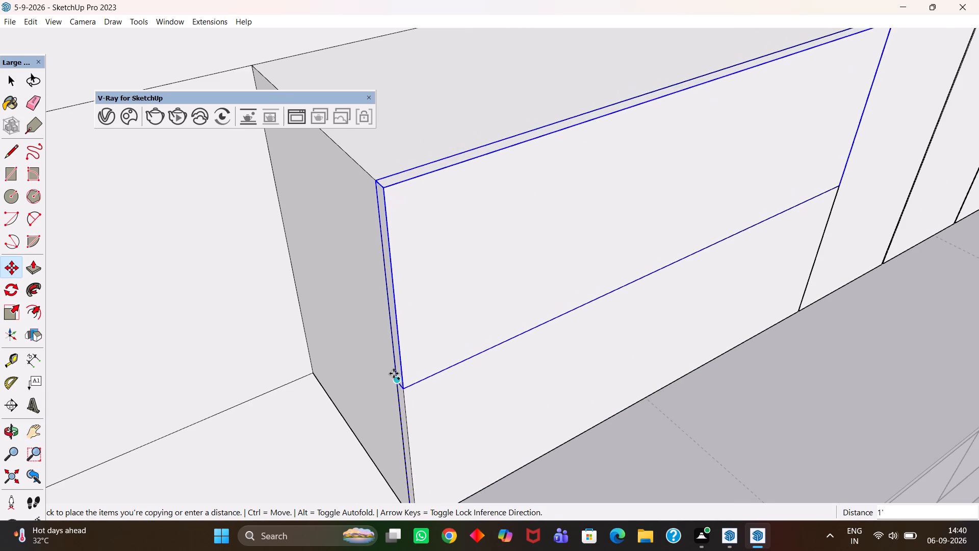
pyautogui.click(398, 369)
pyautogui.scroll(-2, 398, 369)
# Move the upper front down onto the lower front, then raise it 5 mm to leave a gap between them.
pyautogui.moveTo(402, 284); pyautogui.dragTo(404, 285, button='middle')
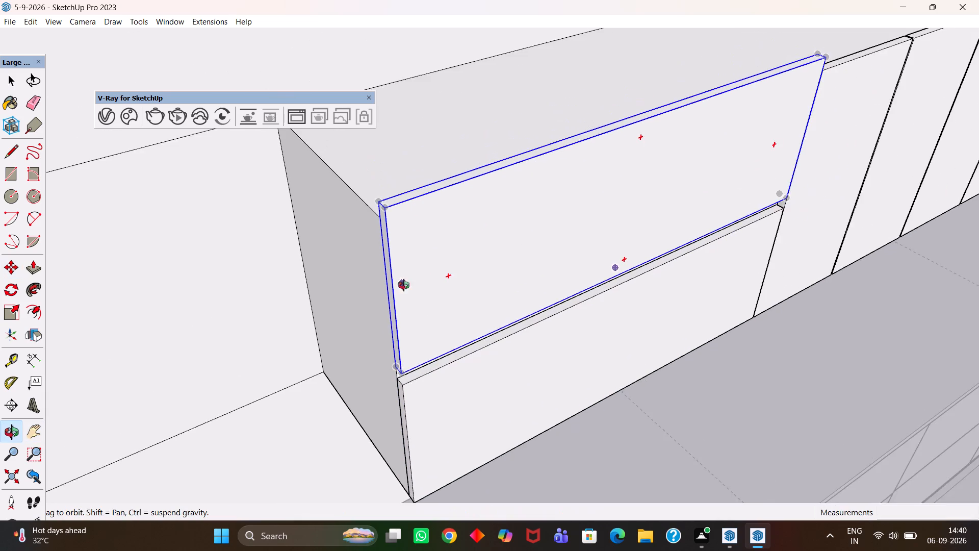
pyautogui.moveTo(404, 285); pyautogui.dragTo(439, 204, button='middle')
pyautogui.scroll(1, 439, 220)
pyautogui.scroll(5, 407, 391)
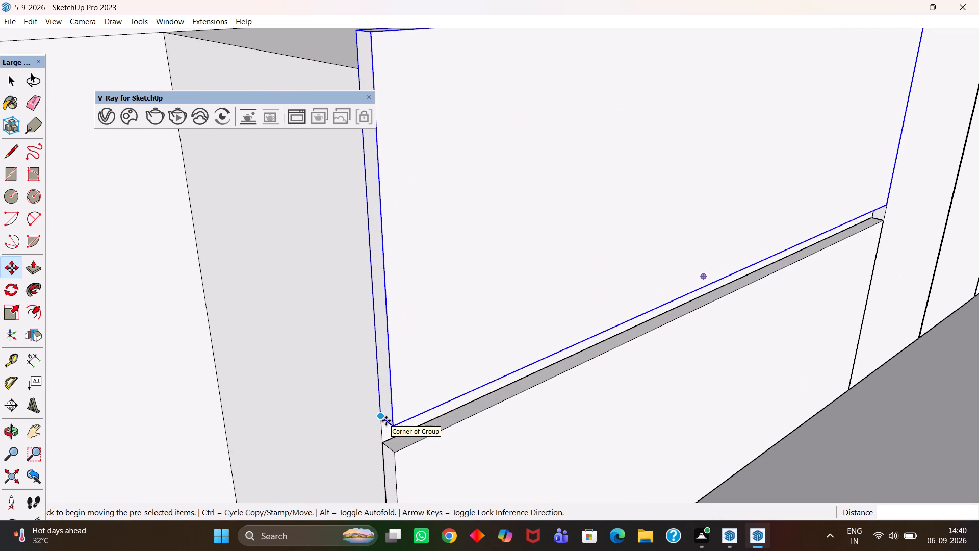
pyautogui.click(386, 421)
pyautogui.click(388, 437)
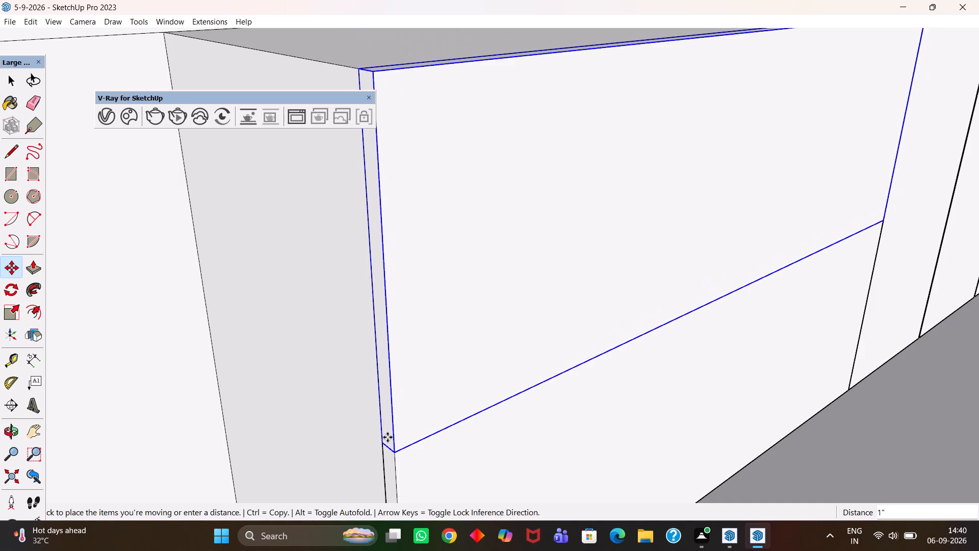
pyautogui.click(383, 443)
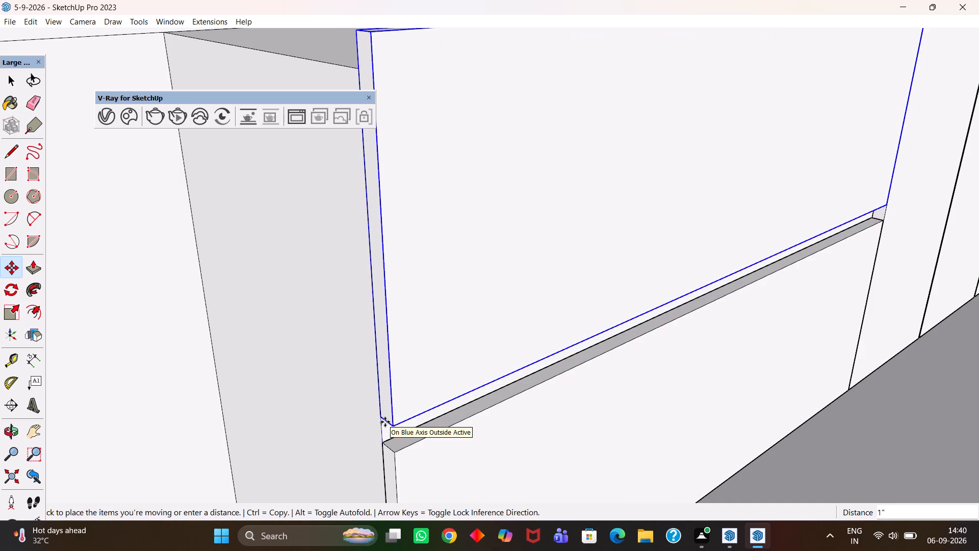
pyautogui.write('5mm')
pyautogui.press('Return')
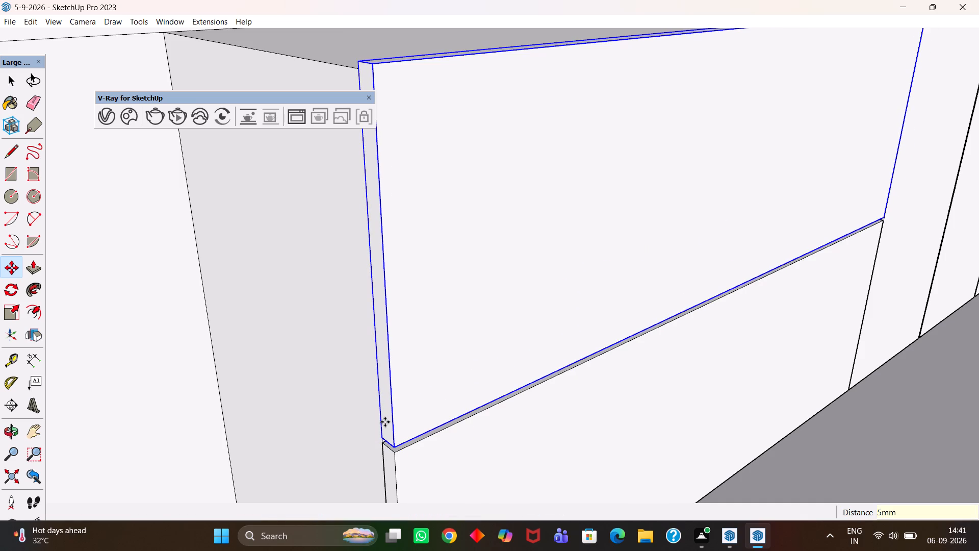
pyautogui.scroll(1, 385, 422)
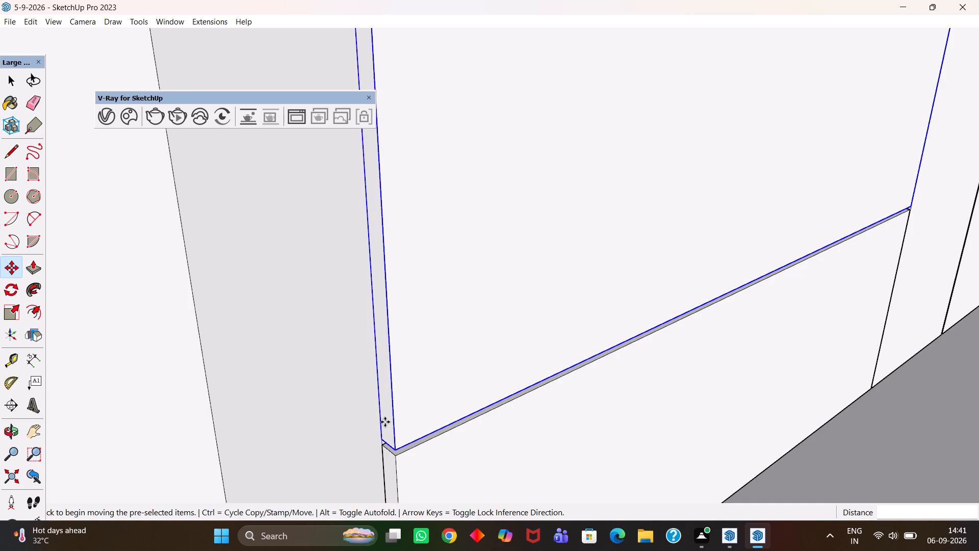
# Push/Pull the upper front's top face down flush with the wall cabinet's top, and close its group.
pyautogui.scroll(-8, 385, 422)
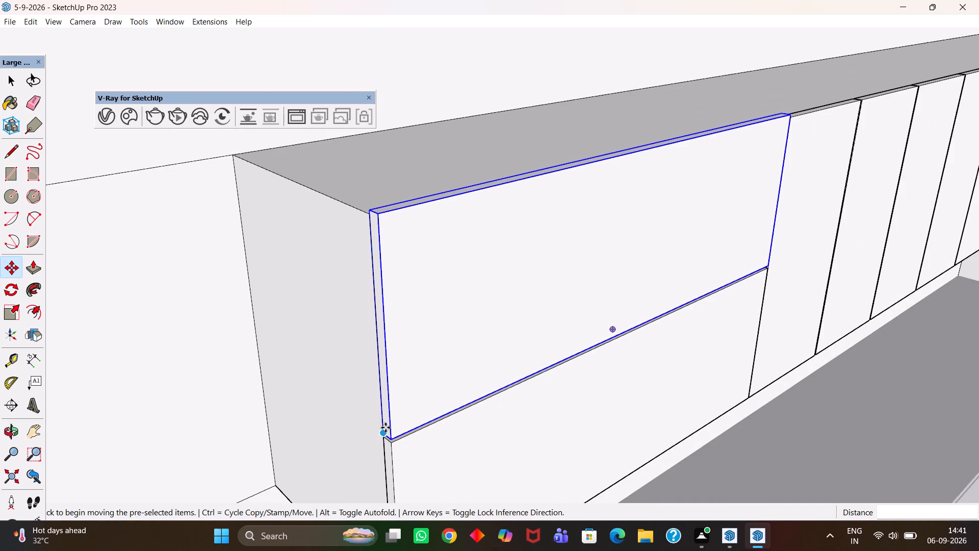
pyautogui.press('h')
pyautogui.scroll(-3, 385, 430)
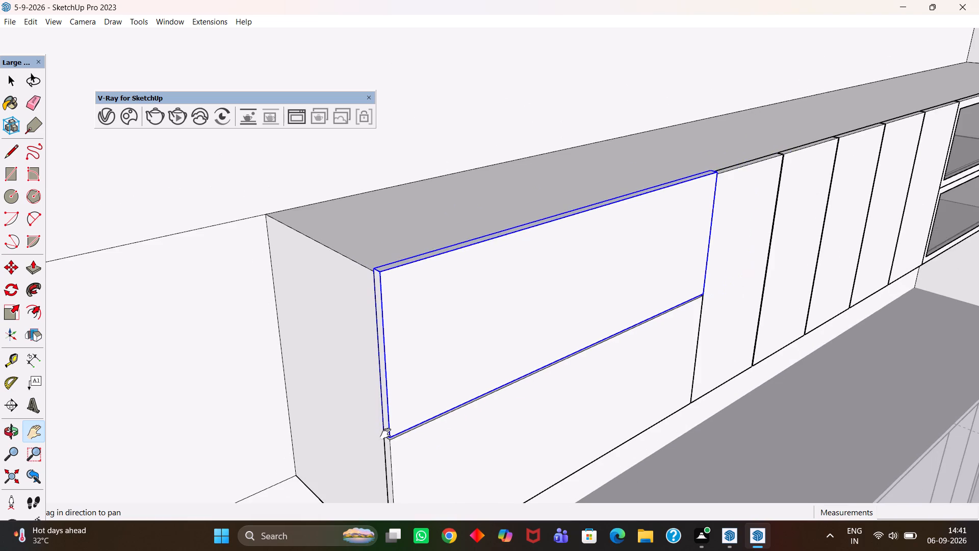
pyautogui.scroll(-9, 385, 434)
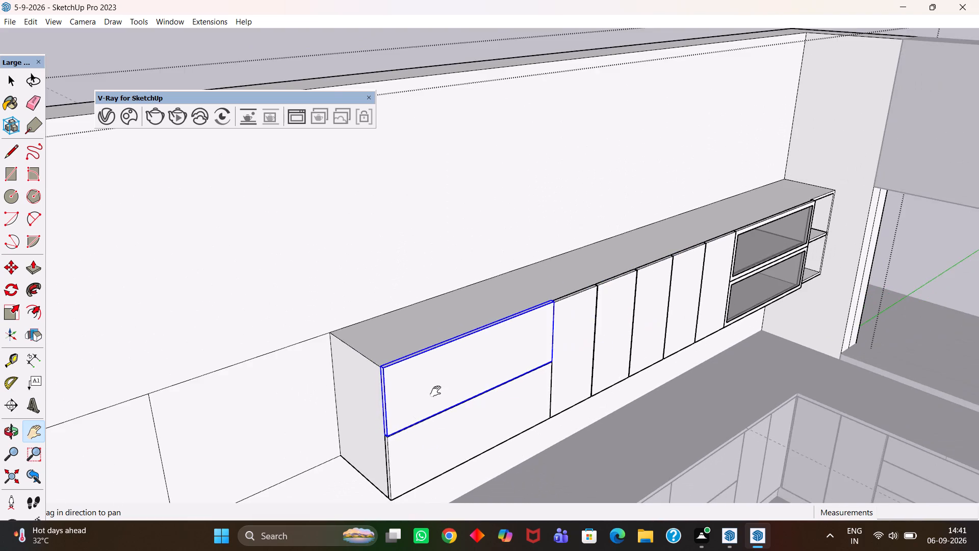
pyautogui.moveTo(450, 381); pyautogui.dragTo(427, 440, button='middle')
pyautogui.scroll(6, 427, 440)
pyautogui.moveTo(360, 430); pyautogui.dragTo(410, 392)
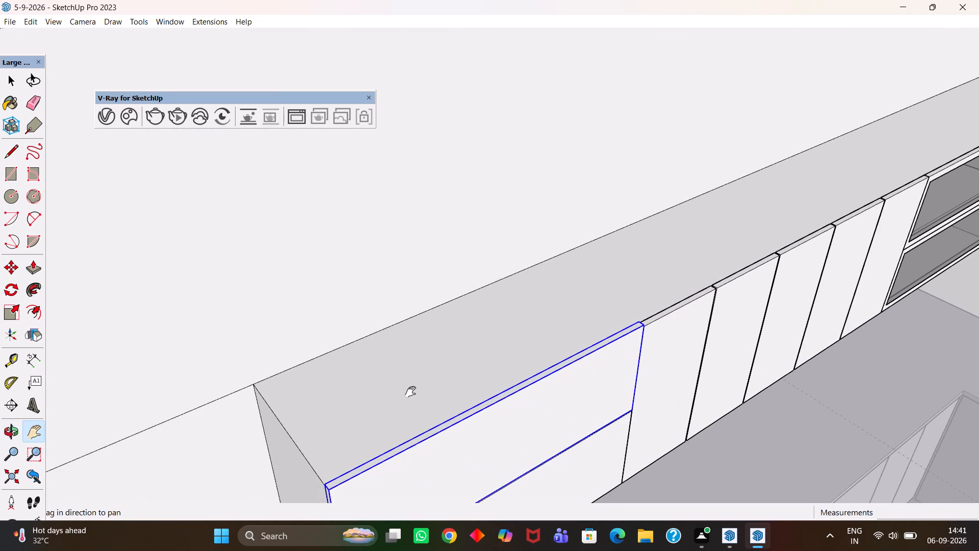
pyautogui.scroll(-2, 410, 392)
pyautogui.moveTo(425, 411); pyautogui.dragTo(406, 417, button='middle')
pyautogui.scroll(2, 418, 416)
pyautogui.moveTo(363, 429); pyautogui.dragTo(448, 334)
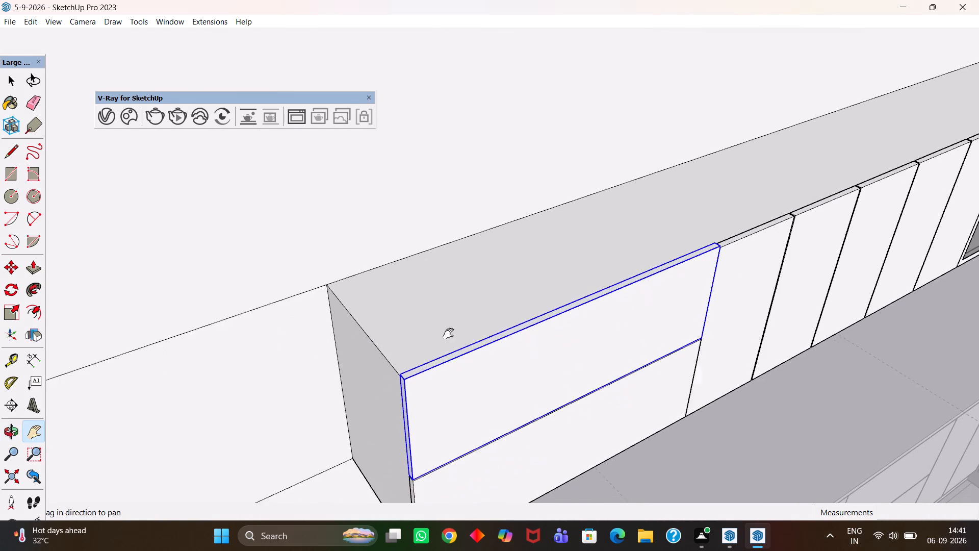
pyautogui.moveTo(448, 334); pyautogui.dragTo(451, 329)
pyautogui.scroll(13, 424, 378)
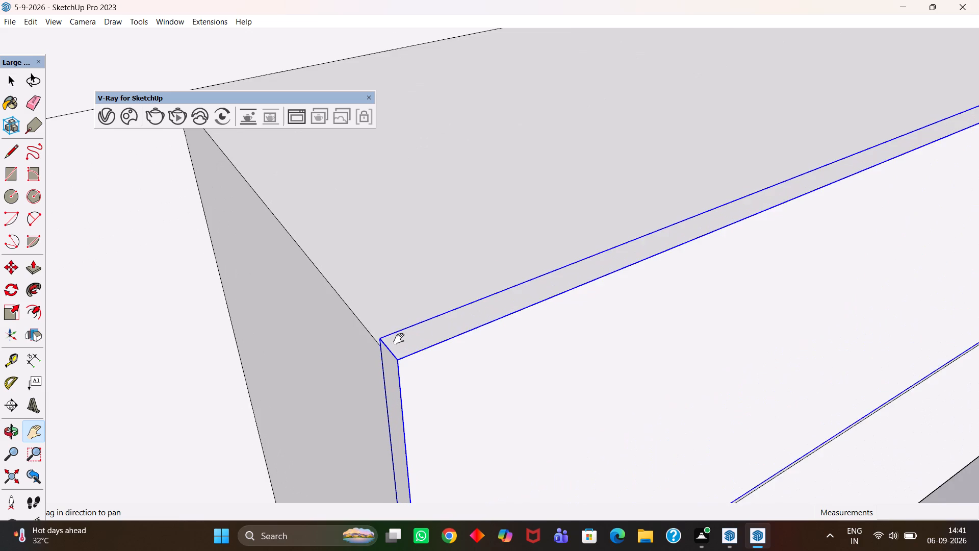
pyautogui.scroll(6, 399, 339)
pyautogui.moveTo(399, 349); pyautogui.dragTo(437, 344, button='middle')
pyautogui.scroll(4, 437, 344)
pyautogui.press('space')
pyautogui.doubleClick(429, 344)
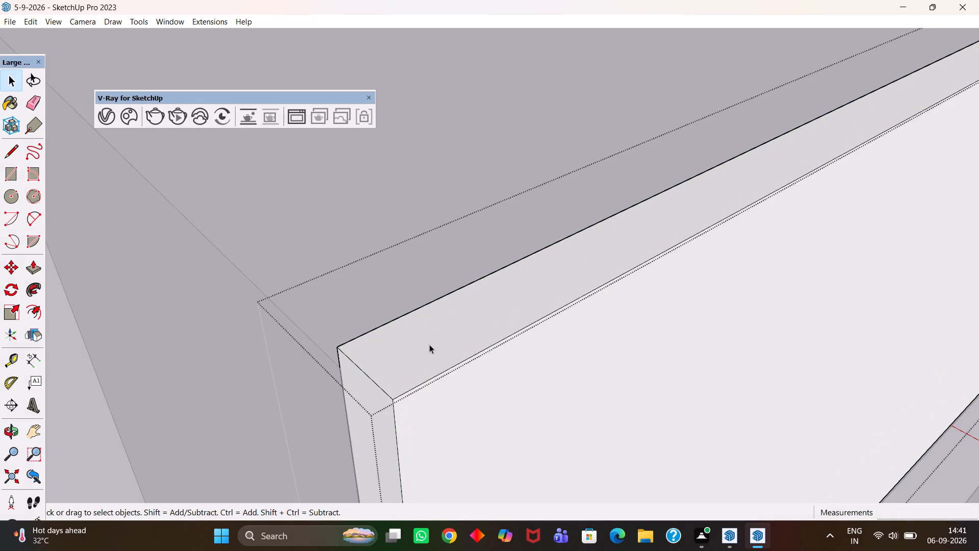
pyautogui.click(420, 338)
pyautogui.press('p')
pyautogui.click(419, 340)
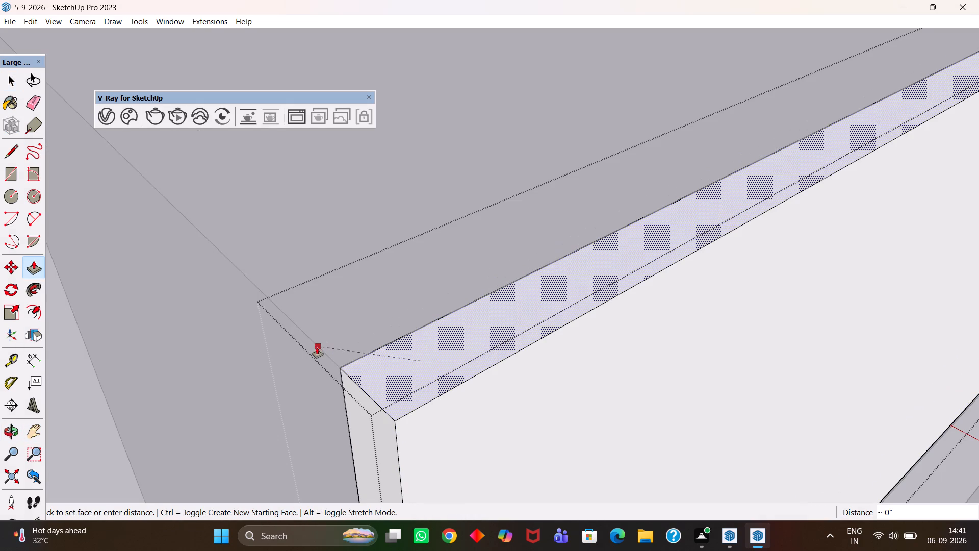
pyautogui.click(317, 347)
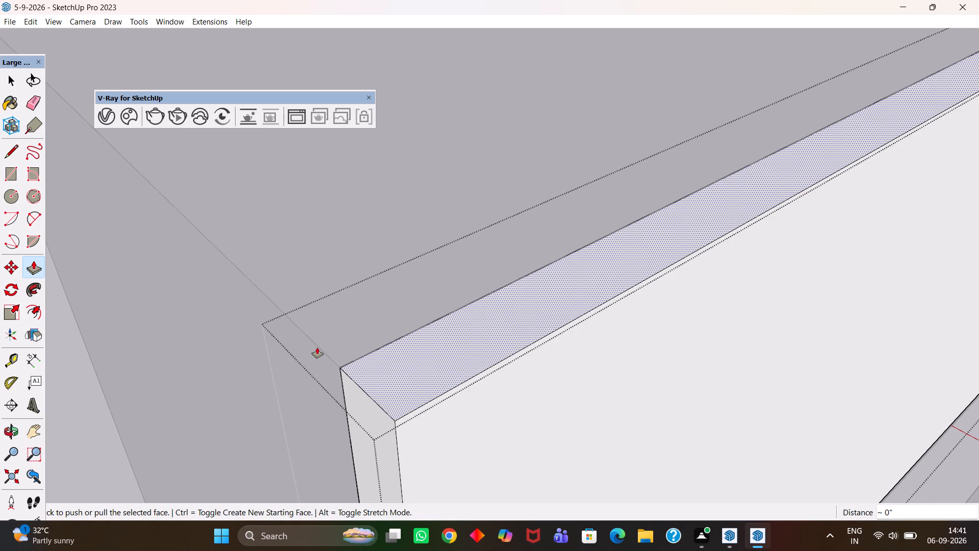
pyautogui.scroll(1, 317, 347)
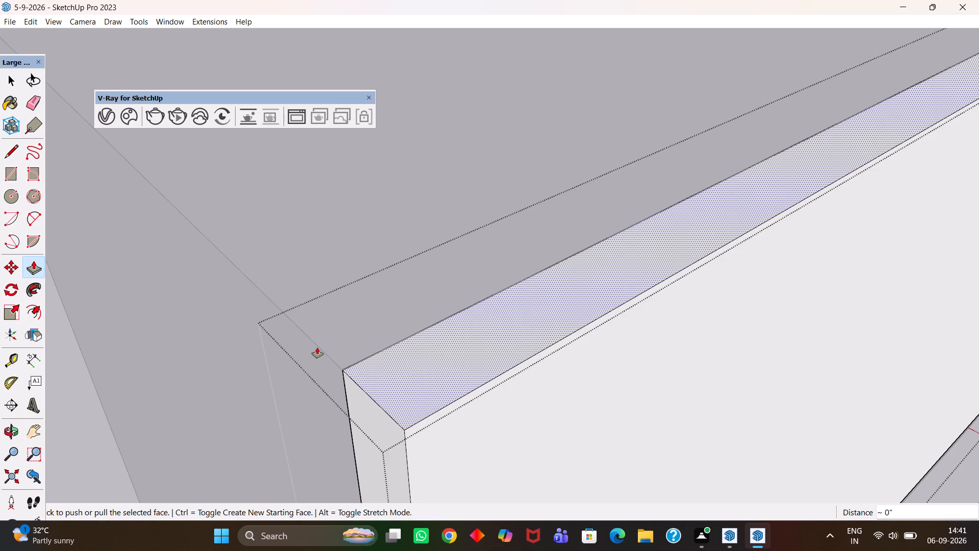
pyautogui.press('h')
pyautogui.scroll(-4, 338, 349)
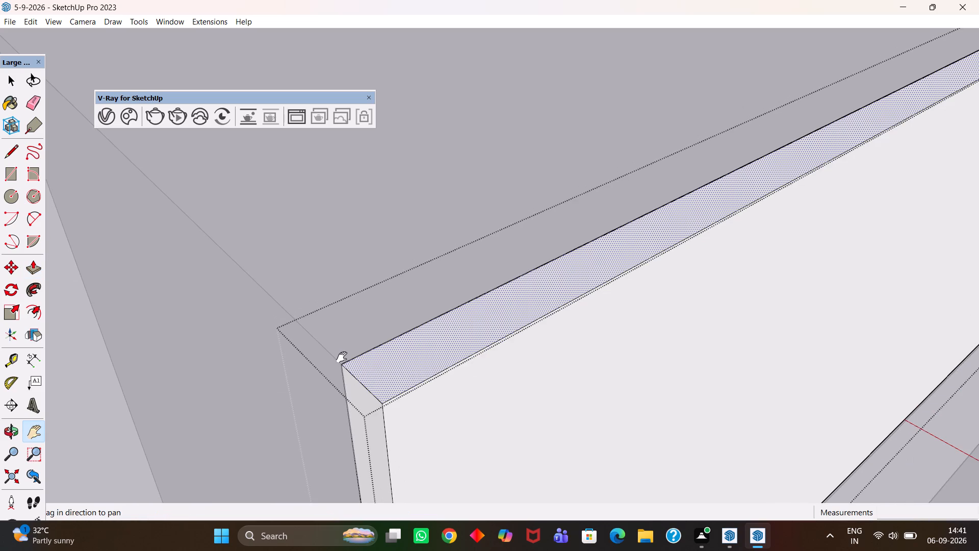
pyautogui.scroll(-10, 342, 358)
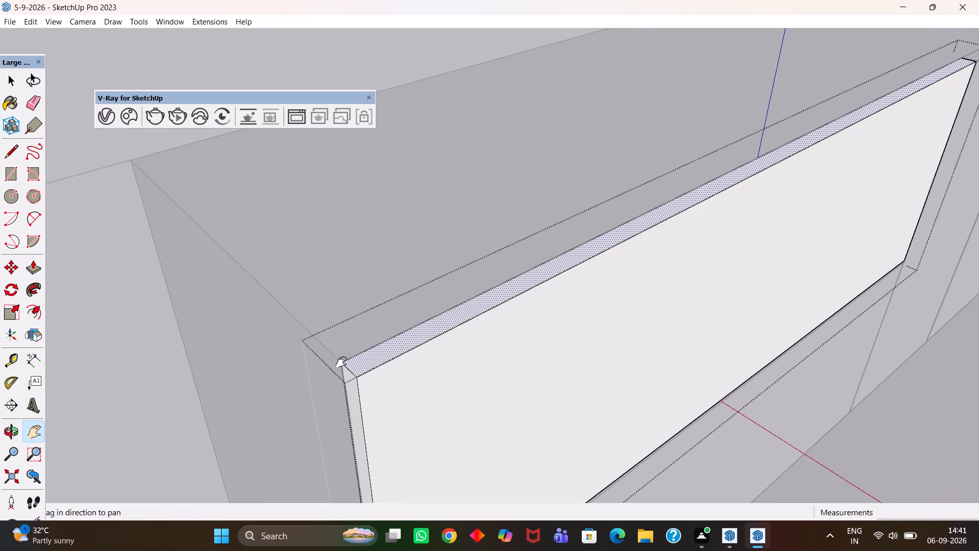
pyautogui.scroll(-3, 341, 362)
pyautogui.moveTo(392, 392); pyautogui.dragTo(375, 399, button='middle')
pyautogui.press('h')
pyautogui.scroll(-3, 374, 400)
pyautogui.moveTo(445, 412); pyautogui.dragTo(308, 323)
pyautogui.scroll(-4, 300, 325)
pyautogui.moveTo(392, 375); pyautogui.dragTo(359, 382, button='middle')
pyautogui.scroll(1, 372, 388)
pyautogui.press('space')
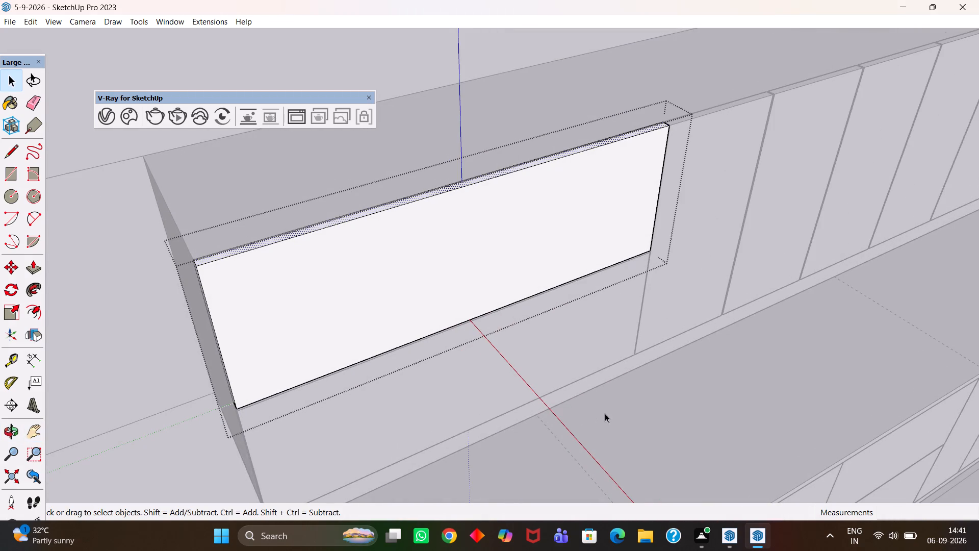
pyautogui.click(610, 414)
# Examine the wall cabinet run, checking the stacked fronts, door gaps and open shelf units along its length.
pyautogui.moveTo(590, 427); pyautogui.dragTo(471, 449, button='middle')
pyautogui.press('h')
pyautogui.scroll(-2, 477, 454)
pyautogui.moveTo(347, 367); pyautogui.dragTo(622, 365)
pyautogui.scroll(-4, 601, 381)
pyautogui.moveTo(554, 342); pyautogui.dragTo(543, 348, button='middle')
pyautogui.scroll(-6, 530, 357)
pyautogui.scroll(3, 503, 383)
pyautogui.moveTo(514, 405); pyautogui.dragTo(456, 382, button='middle')
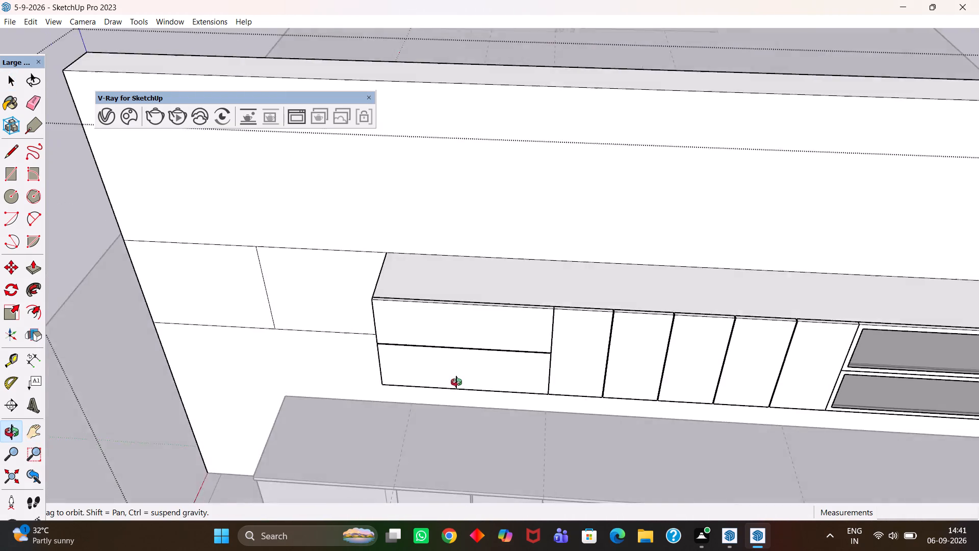
pyautogui.moveTo(456, 382); pyautogui.dragTo(486, 372, button='middle')
pyautogui.moveTo(487, 374); pyautogui.dragTo(492, 378, button='middle')
pyautogui.scroll(2, 492, 378)
pyautogui.press('h')
pyautogui.moveTo(468, 350); pyautogui.dragTo(515, 370)
pyautogui.moveTo(727, 367); pyautogui.dragTo(528, 367)
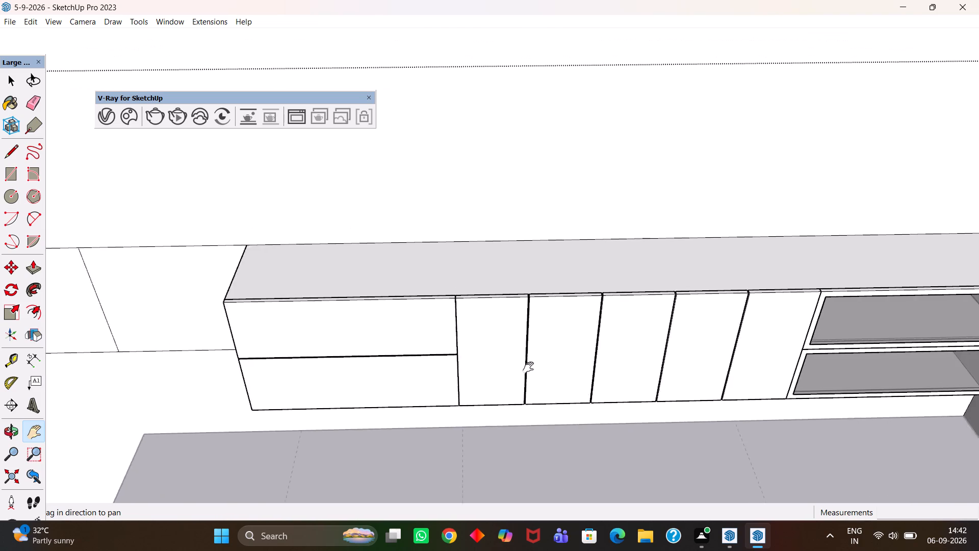
pyautogui.moveTo(528, 367); pyautogui.dragTo(466, 368)
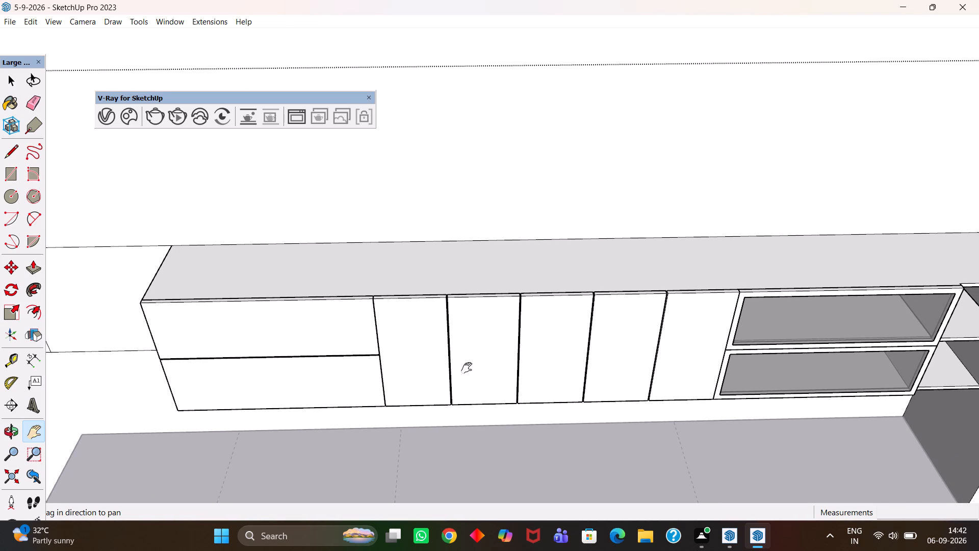
pyautogui.scroll(1, 467, 368)
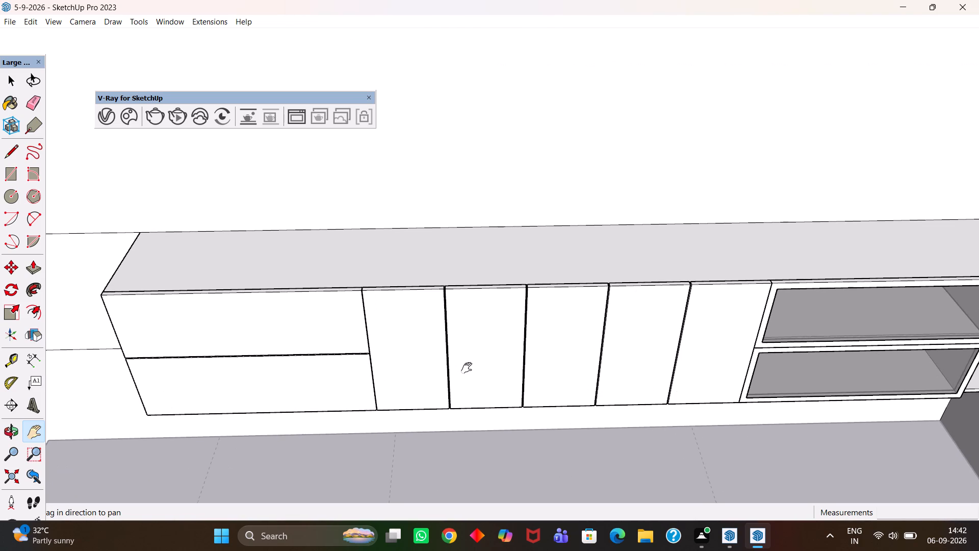
pyautogui.scroll(1, 467, 368)
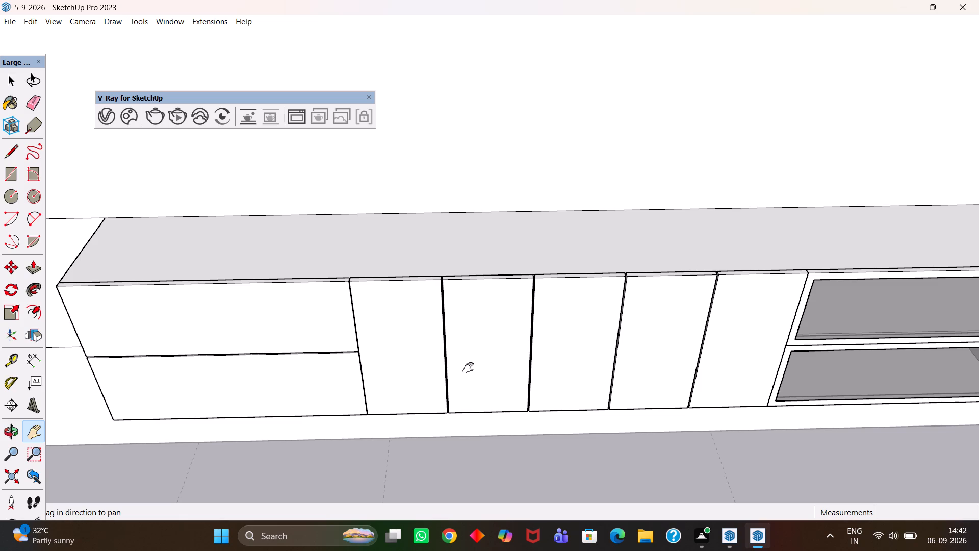
pyautogui.scroll(1, 468, 368)
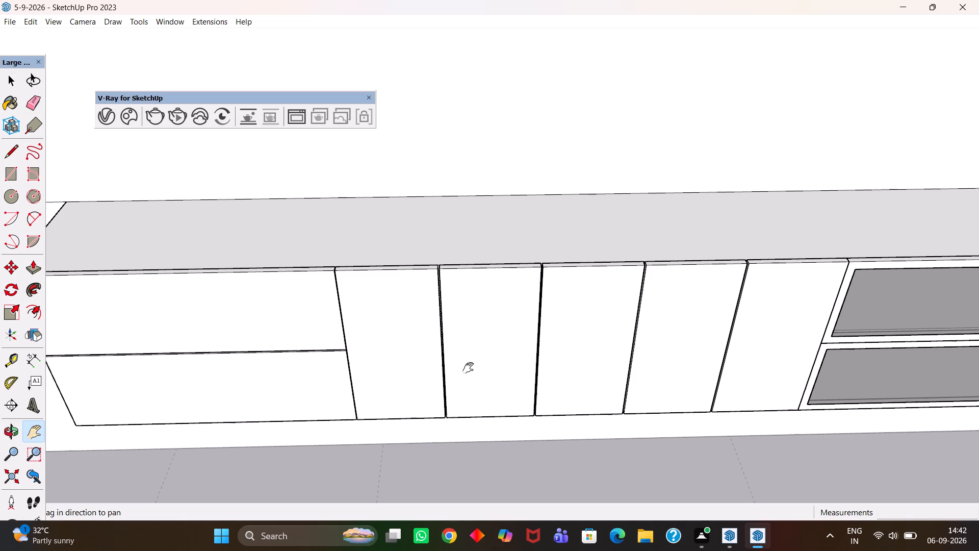
pyautogui.scroll(-4, 468, 368)
pyautogui.scroll(1, 468, 368)
pyautogui.scroll(-3, 468, 368)
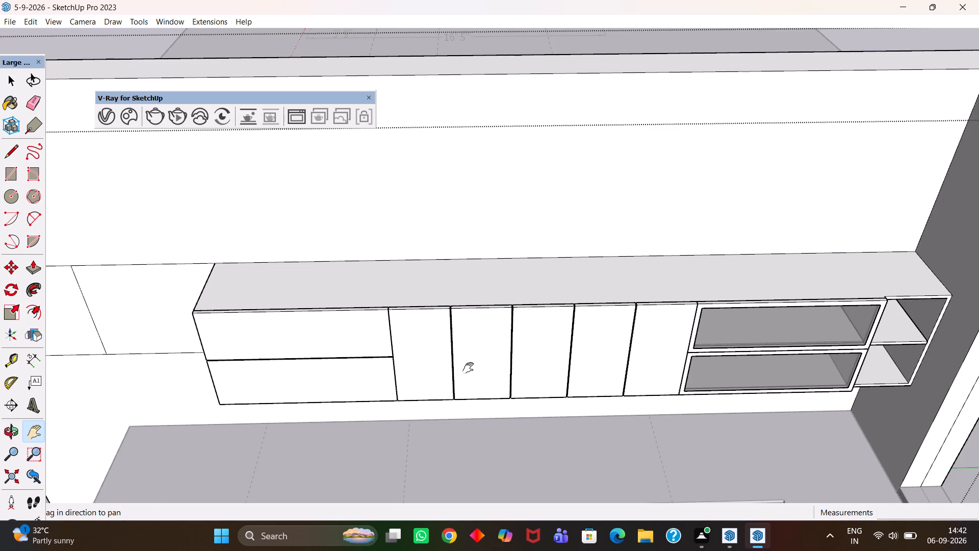
pyautogui.moveTo(469, 368); pyautogui.dragTo(487, 385, button='middle')
pyautogui.scroll(2, 487, 385)
pyautogui.press('h')
pyautogui.moveTo(613, 369); pyautogui.dragTo(396, 401)
pyautogui.scroll(-4, 434, 387)
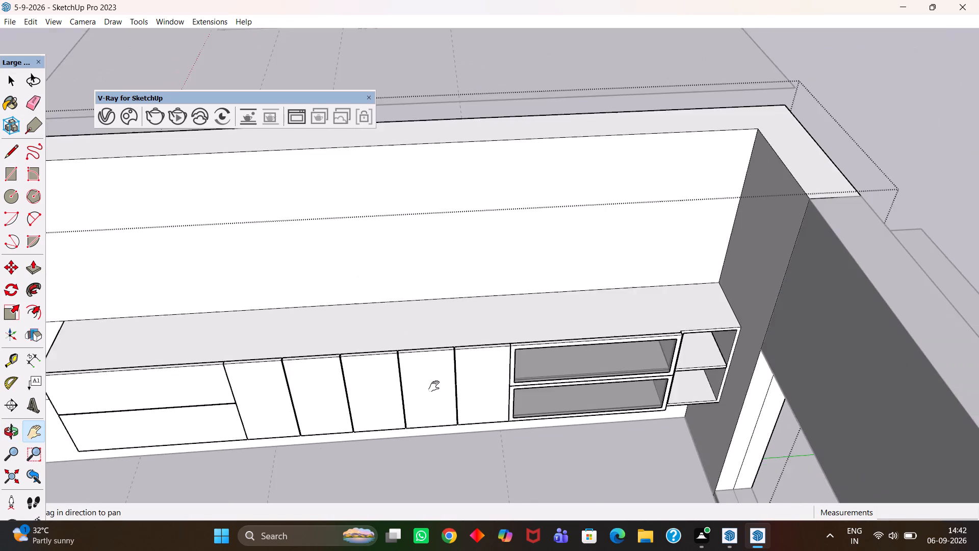
pyautogui.moveTo(398, 403); pyautogui.dragTo(376, 420, button='middle')
pyautogui.scroll(1, 383, 413)
pyautogui.moveTo(329, 422); pyautogui.dragTo(526, 255)
pyautogui.scroll(-4, 505, 272)
pyautogui.moveTo(505, 259); pyautogui.dragTo(530, 337, button='middle')
pyautogui.scroll(1, 515, 307)
pyautogui.scroll(-3, 530, 337)
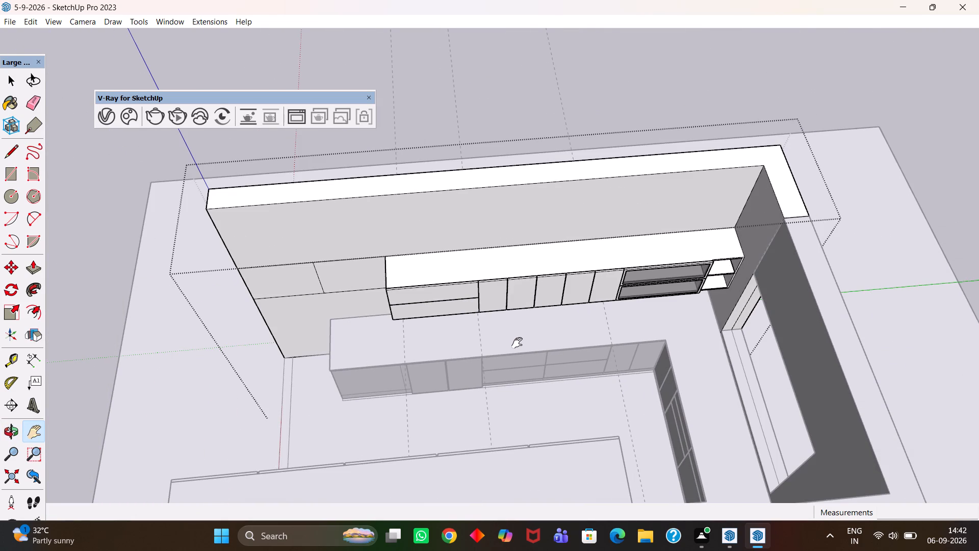
pyautogui.scroll(2, 517, 350)
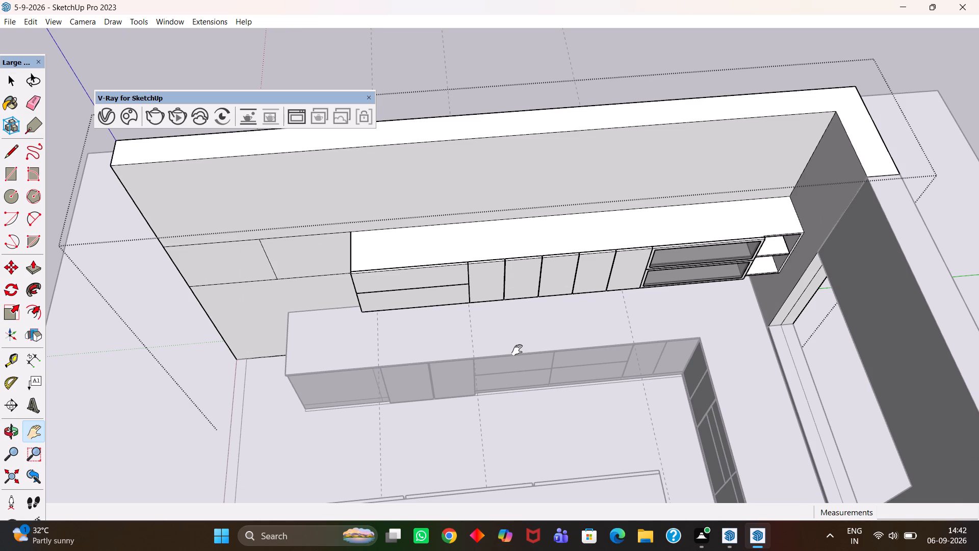
pyautogui.press('h')
# Close the open wall group and return to the whole kitchen model.
pyautogui.scroll(-13, 517, 350)
pyautogui.press('space')
pyautogui.doubleClick(796, 264)
# Open the back wall group and Push/Pull the wall face above the wall cabinets outward by 2'.
pyautogui.scroll(2, 528, 342)
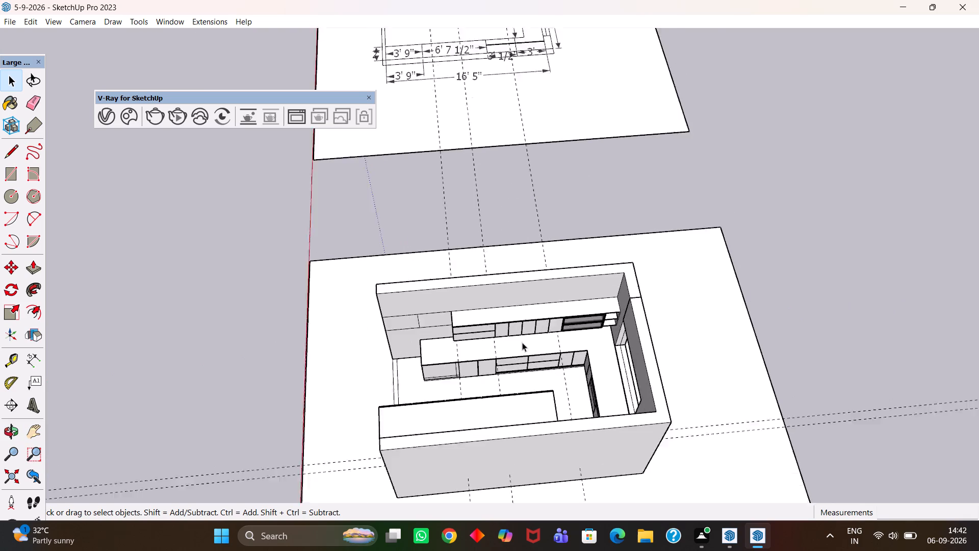
pyautogui.scroll(11, 522, 342)
pyautogui.moveTo(412, 368); pyautogui.dragTo(397, 372, button='middle')
pyautogui.press('h')
pyautogui.scroll(2, 397, 372)
pyautogui.moveTo(365, 345); pyautogui.dragTo(507, 406)
pyautogui.scroll(-2, 508, 406)
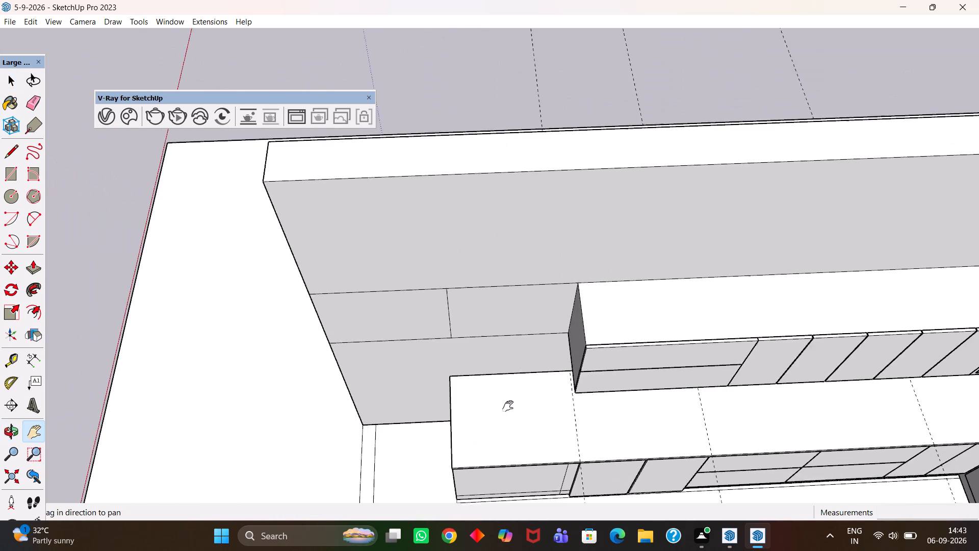
pyautogui.scroll(-3, 508, 406)
pyautogui.moveTo(640, 362); pyautogui.dragTo(461, 380)
pyautogui.moveTo(481, 390); pyautogui.dragTo(479, 355, button='middle')
pyautogui.scroll(1, 510, 354)
pyautogui.moveTo(577, 348); pyautogui.dragTo(507, 381)
pyautogui.moveTo(496, 384); pyautogui.dragTo(502, 390, button='middle')
pyautogui.scroll(-3, 502, 390)
pyautogui.press('space')
pyautogui.click(501, 345)
pyautogui.doubleClick(501, 345)
pyautogui.click(505, 332)
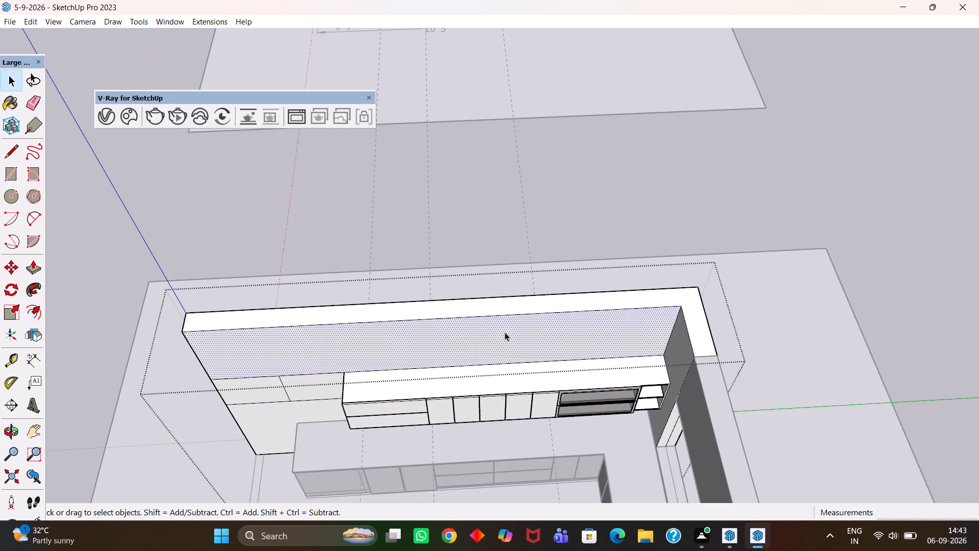
pyautogui.press('p')
pyautogui.click(505, 332)
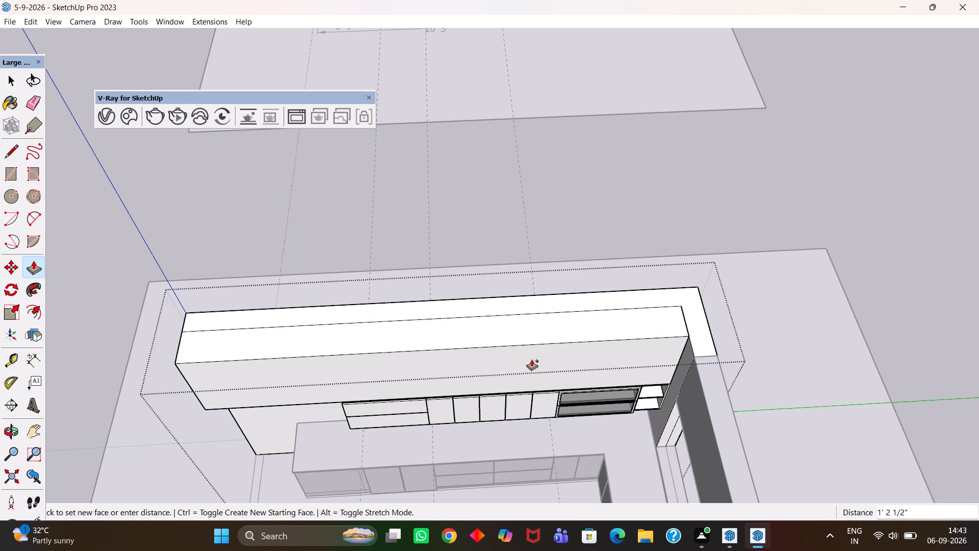
pyautogui.write("2'")
pyautogui.press('Return')
pyautogui.click(541, 397)
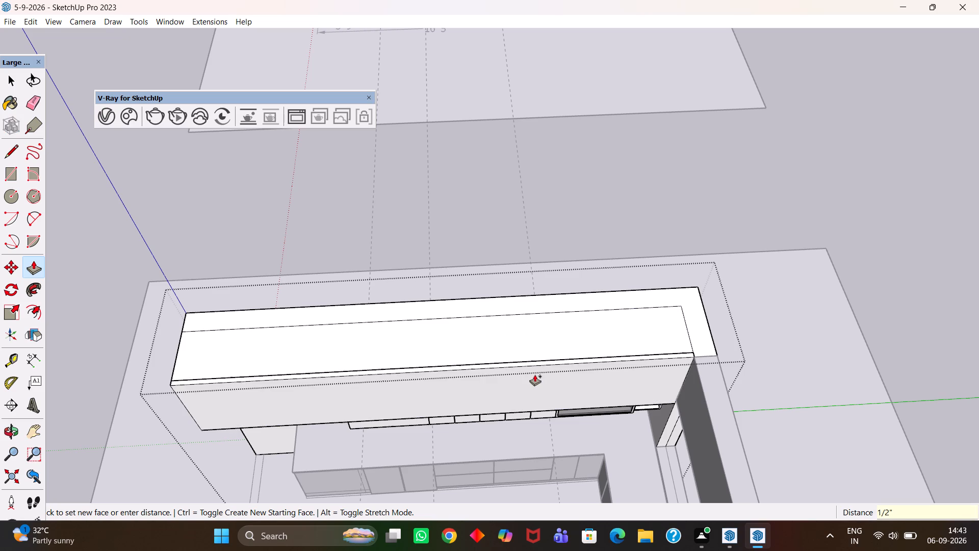
pyautogui.press('space')
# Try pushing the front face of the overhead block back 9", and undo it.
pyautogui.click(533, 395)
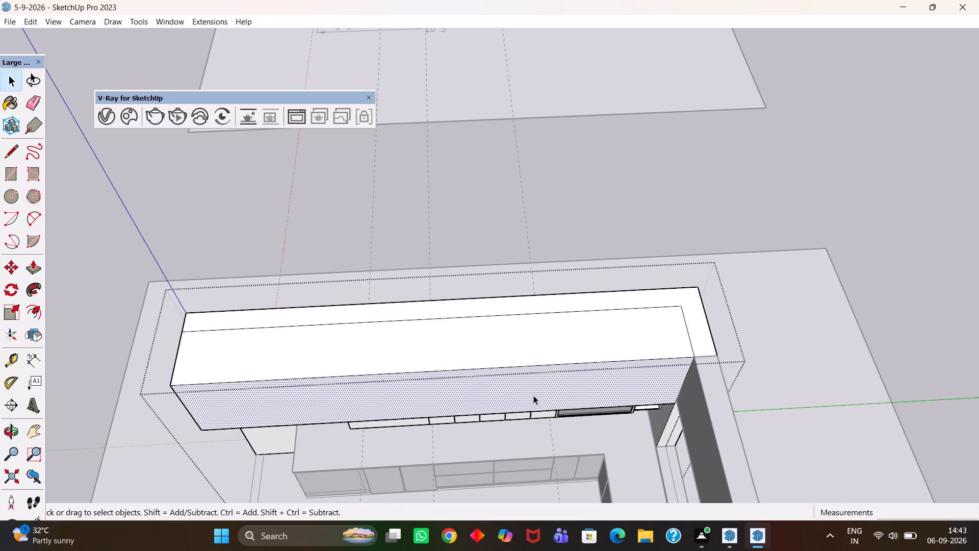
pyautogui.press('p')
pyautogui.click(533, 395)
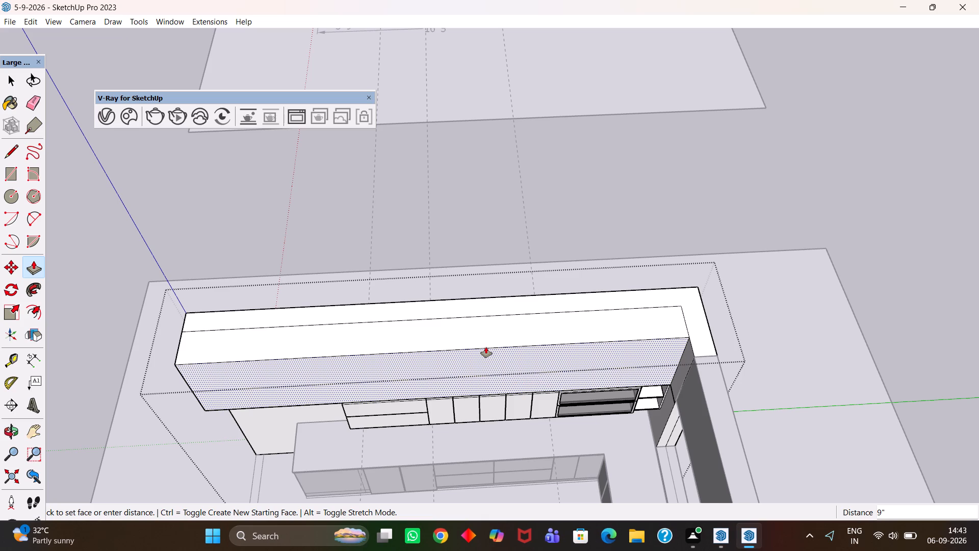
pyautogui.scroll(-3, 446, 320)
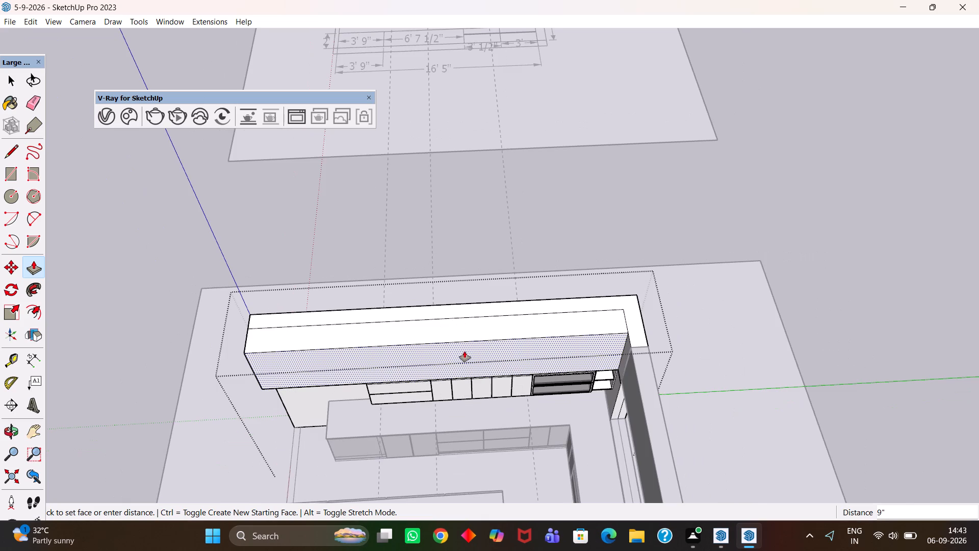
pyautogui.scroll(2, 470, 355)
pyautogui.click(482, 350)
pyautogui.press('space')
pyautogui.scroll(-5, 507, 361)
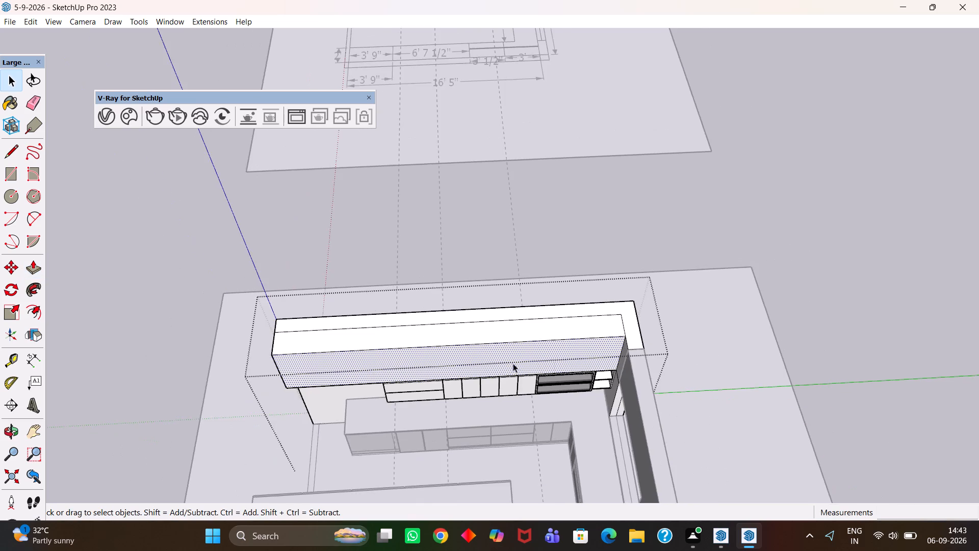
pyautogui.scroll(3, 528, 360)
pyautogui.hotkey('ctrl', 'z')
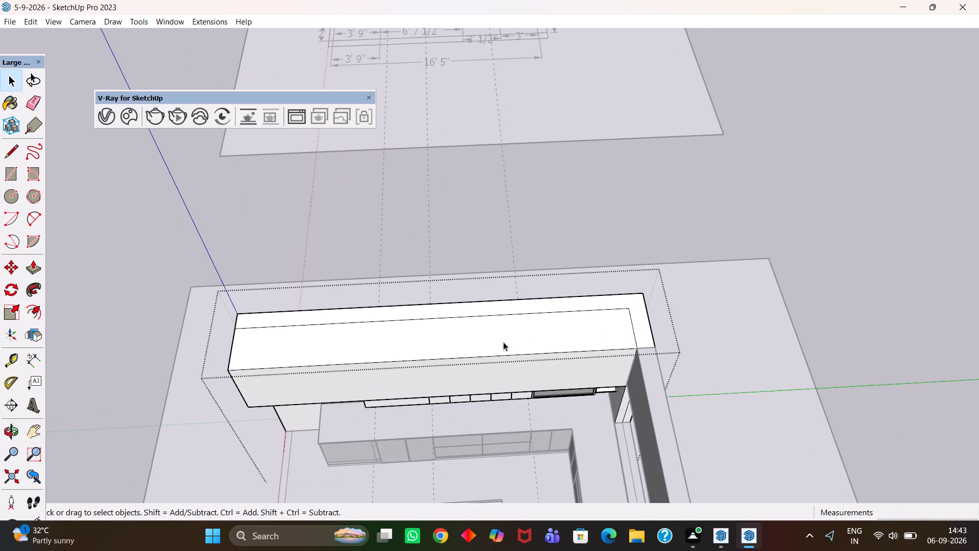
# Push/Pull the overhead block's front face back toward the wall, entering 18", and close the wall group.
pyautogui.click(518, 372)
pyautogui.press('p')
pyautogui.click(518, 372)
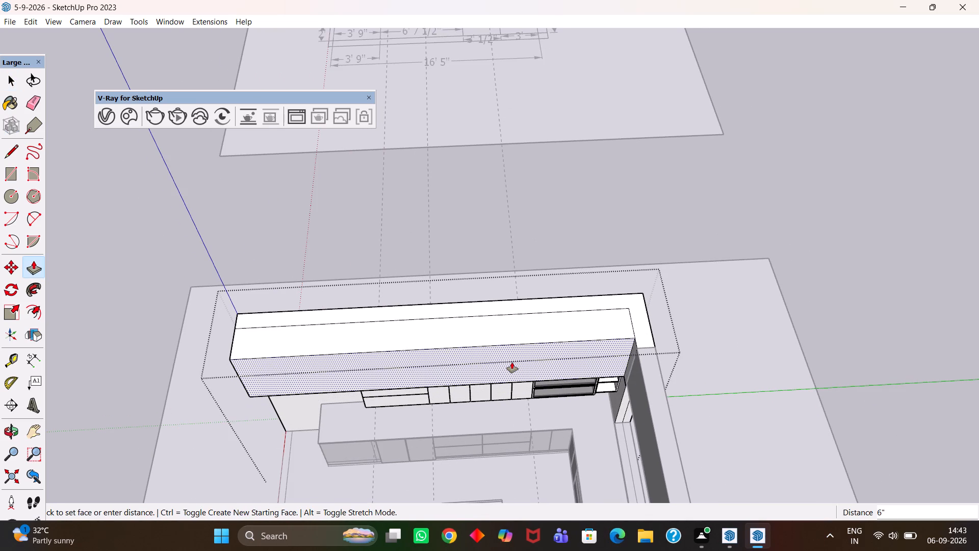
pyautogui.write('18')
pyautogui.hotkey('shift', '"')
pyautogui.press('Return')
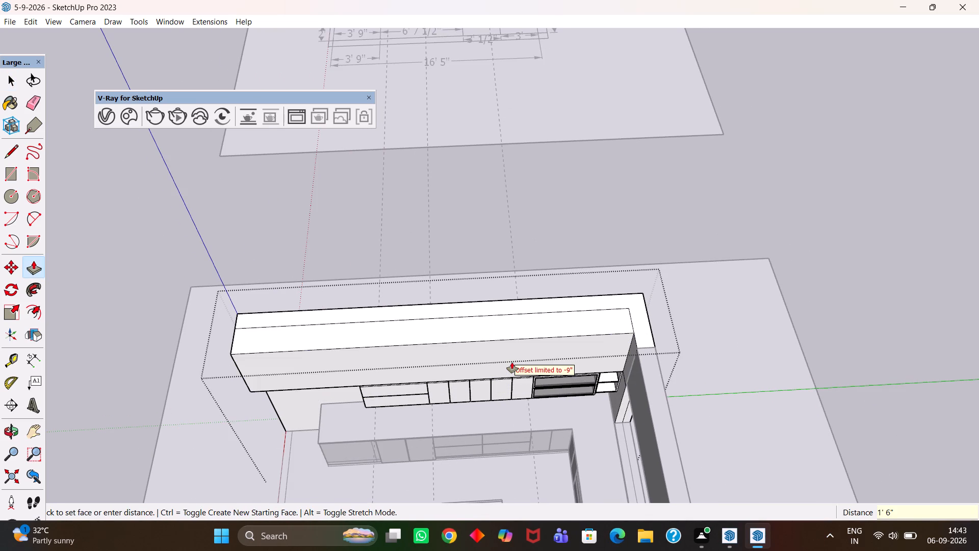
pyautogui.scroll(7, 534, 378)
pyautogui.middleClick(508, 352)
pyautogui.scroll(-5, 506, 348)
pyautogui.press('h')
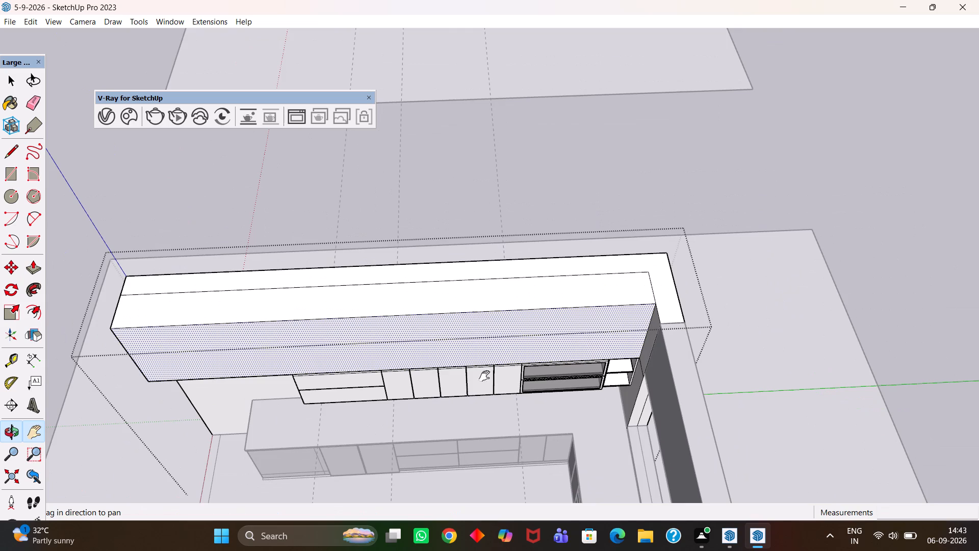
pyautogui.moveTo(391, 354); pyautogui.dragTo(500, 314)
pyautogui.scroll(-3, 492, 329)
pyautogui.press('space')
pyautogui.doubleClick(853, 140)
# Reopen the wall group and delete four adjacent wall cabinet doors, keeping only the door beside the glazed unit.
pyautogui.scroll(2, 553, 374)
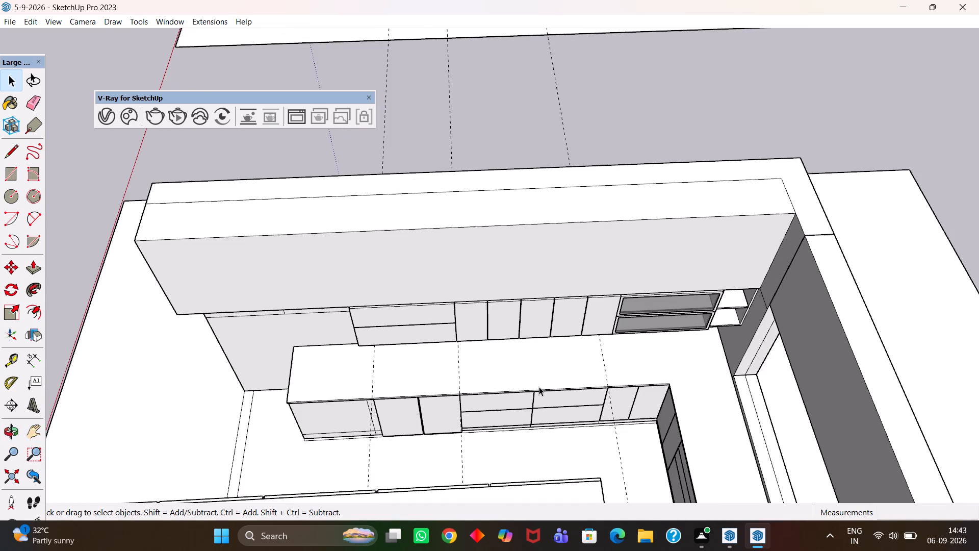
pyautogui.scroll(4, 539, 387)
pyautogui.moveTo(541, 388); pyautogui.dragTo(536, 362, button='middle')
pyautogui.scroll(2, 536, 362)
pyautogui.press('h')
pyautogui.moveTo(555, 325); pyautogui.dragTo(520, 317)
pyautogui.moveTo(500, 320); pyautogui.dragTo(502, 342, button='middle')
pyautogui.press('space')
pyautogui.scroll(1, 500, 336)
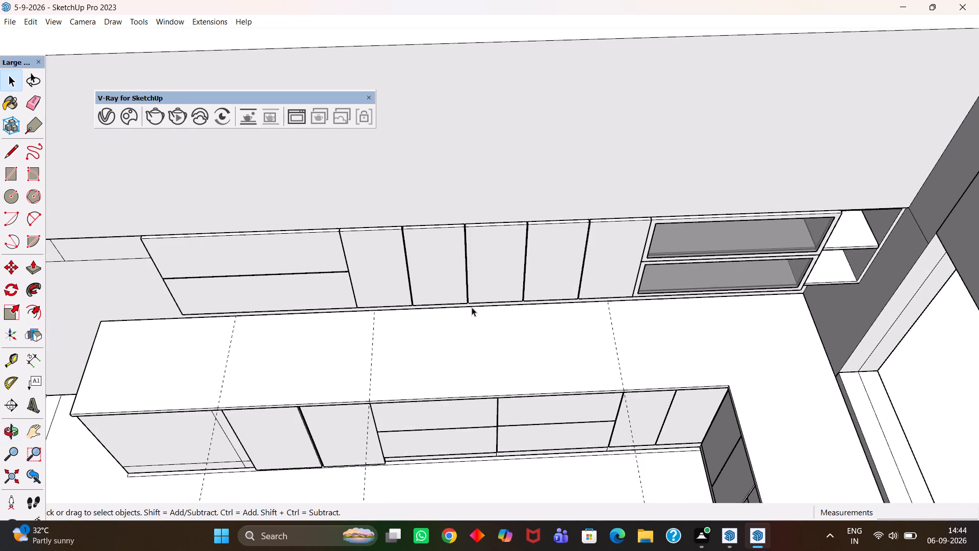
pyautogui.click(437, 295)
pyautogui.doubleClick(437, 295)
pyautogui.click(434, 286)
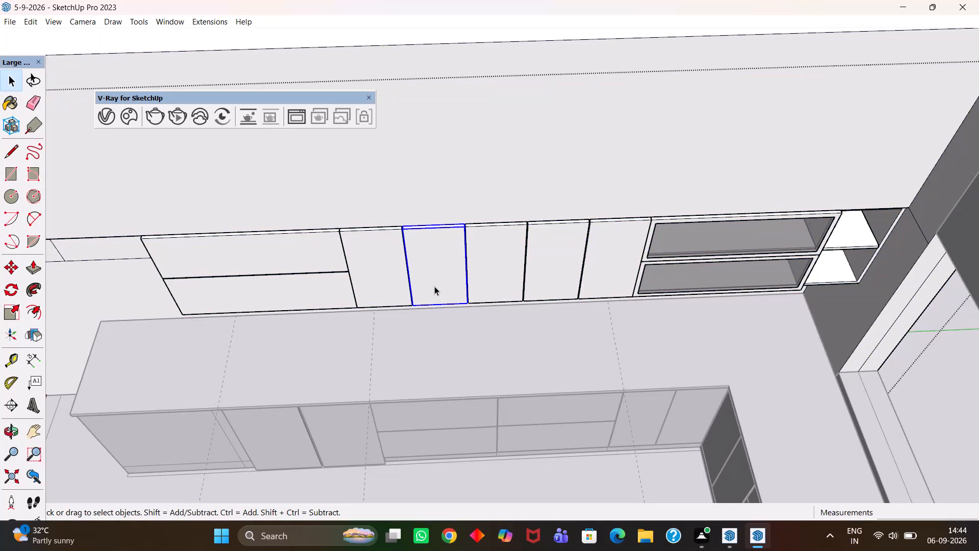
pyautogui.press('Delete')
pyautogui.click(398, 283)
pyautogui.press('Delete')
pyautogui.click(481, 283)
pyautogui.press('Delete')
pyautogui.click(543, 283)
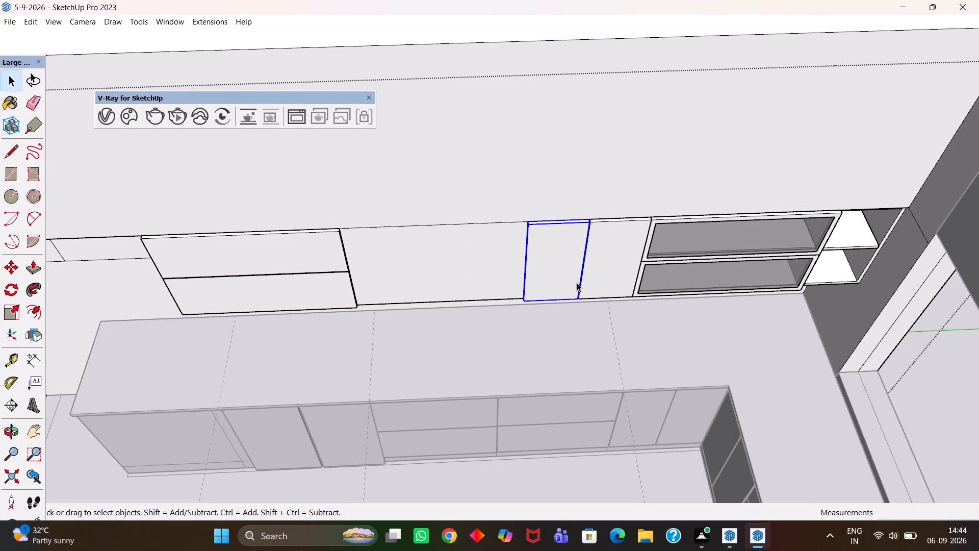
pyautogui.press('Delete')
# Move the remaining wall cabinet door up out of its opening, above the wall cabinets.
pyautogui.click(518, 298)
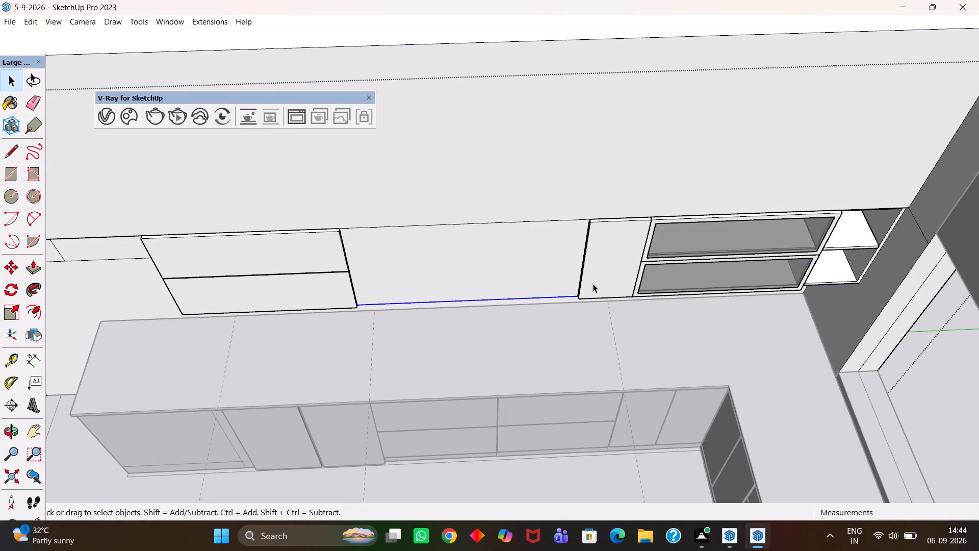
pyautogui.click(593, 284)
pyautogui.press('m')
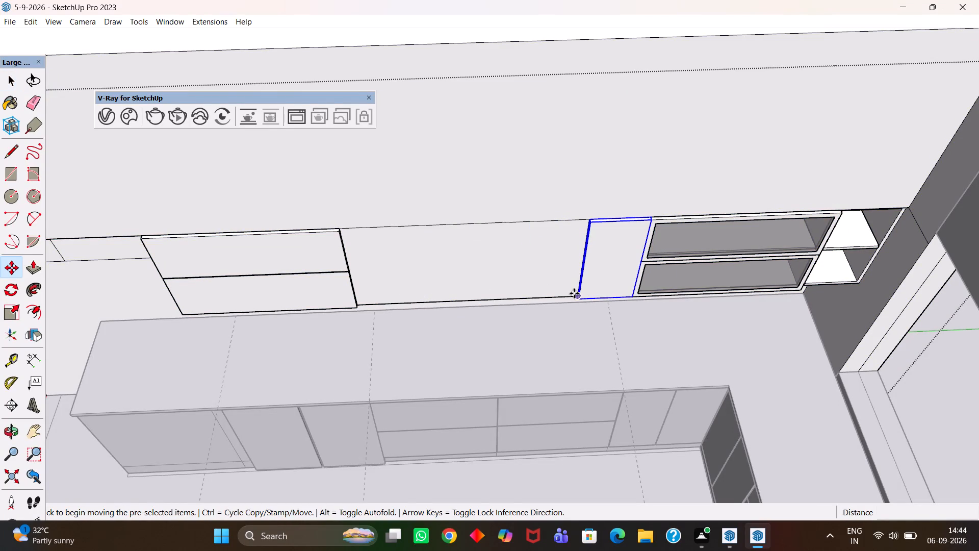
pyautogui.click(574, 293)
pyautogui.click(597, 211)
pyautogui.scroll(2, 575, 261)
pyautogui.press('space')
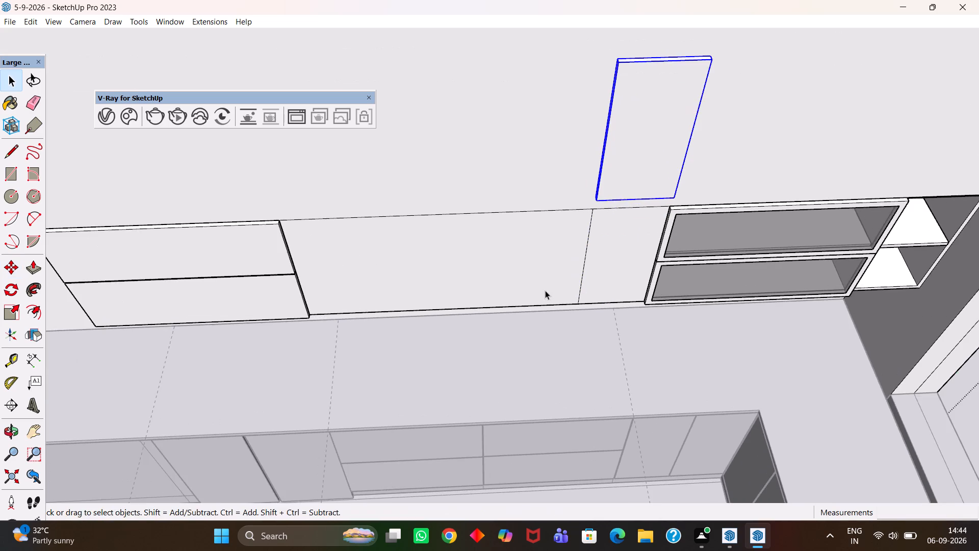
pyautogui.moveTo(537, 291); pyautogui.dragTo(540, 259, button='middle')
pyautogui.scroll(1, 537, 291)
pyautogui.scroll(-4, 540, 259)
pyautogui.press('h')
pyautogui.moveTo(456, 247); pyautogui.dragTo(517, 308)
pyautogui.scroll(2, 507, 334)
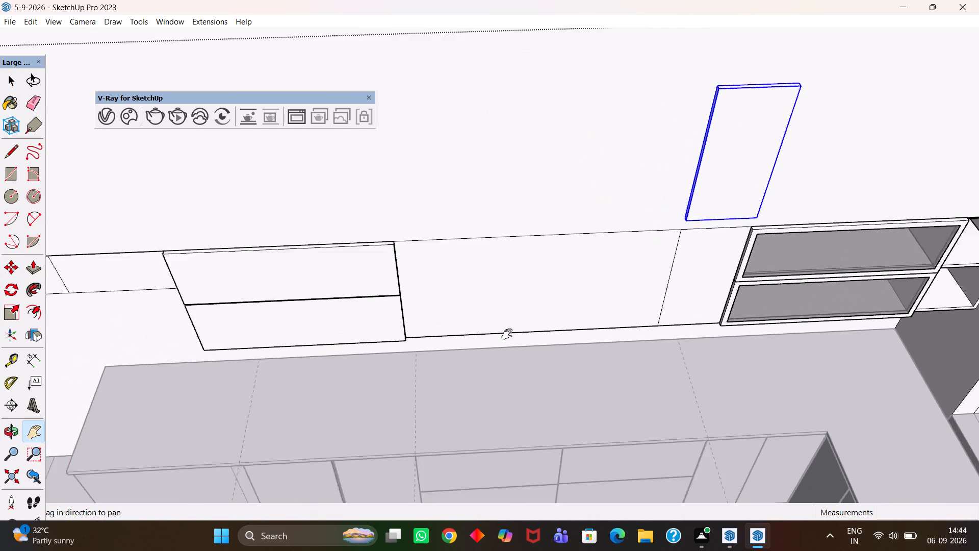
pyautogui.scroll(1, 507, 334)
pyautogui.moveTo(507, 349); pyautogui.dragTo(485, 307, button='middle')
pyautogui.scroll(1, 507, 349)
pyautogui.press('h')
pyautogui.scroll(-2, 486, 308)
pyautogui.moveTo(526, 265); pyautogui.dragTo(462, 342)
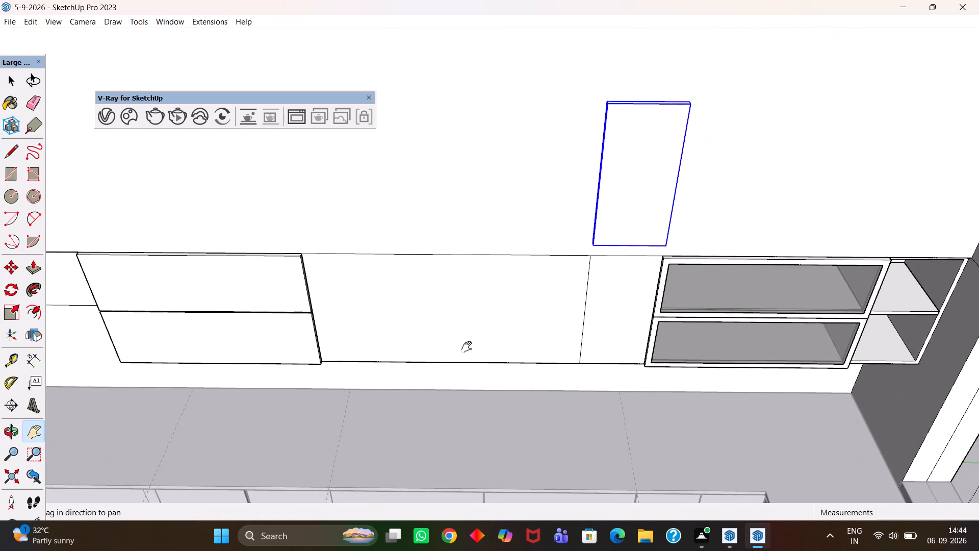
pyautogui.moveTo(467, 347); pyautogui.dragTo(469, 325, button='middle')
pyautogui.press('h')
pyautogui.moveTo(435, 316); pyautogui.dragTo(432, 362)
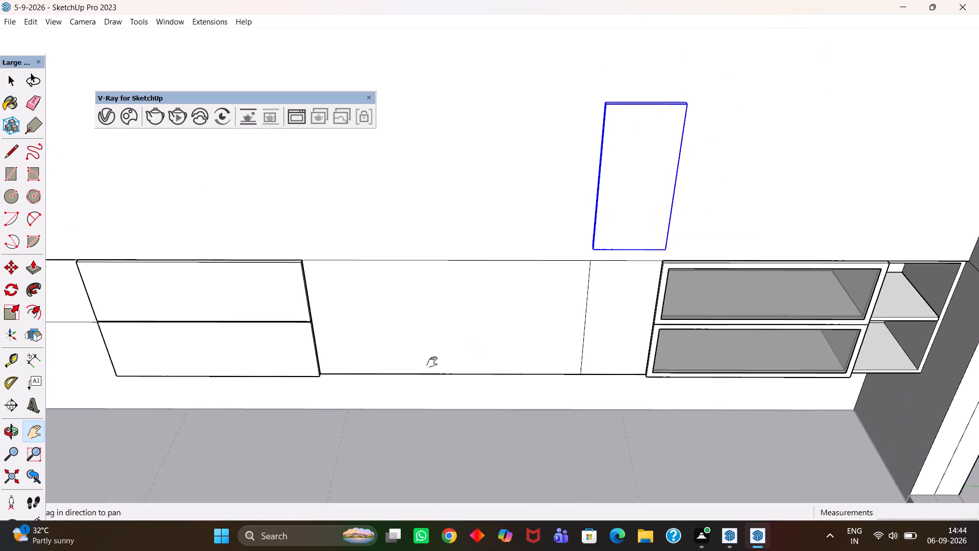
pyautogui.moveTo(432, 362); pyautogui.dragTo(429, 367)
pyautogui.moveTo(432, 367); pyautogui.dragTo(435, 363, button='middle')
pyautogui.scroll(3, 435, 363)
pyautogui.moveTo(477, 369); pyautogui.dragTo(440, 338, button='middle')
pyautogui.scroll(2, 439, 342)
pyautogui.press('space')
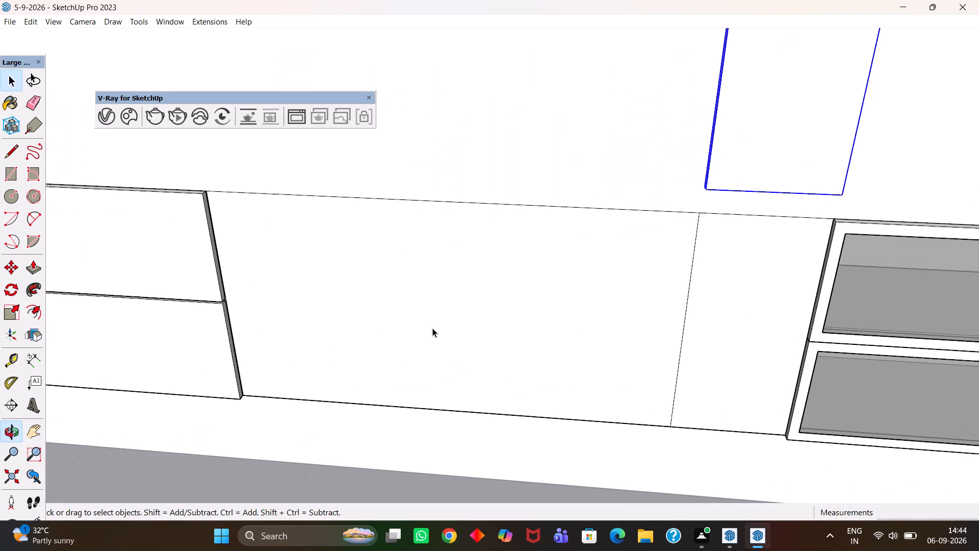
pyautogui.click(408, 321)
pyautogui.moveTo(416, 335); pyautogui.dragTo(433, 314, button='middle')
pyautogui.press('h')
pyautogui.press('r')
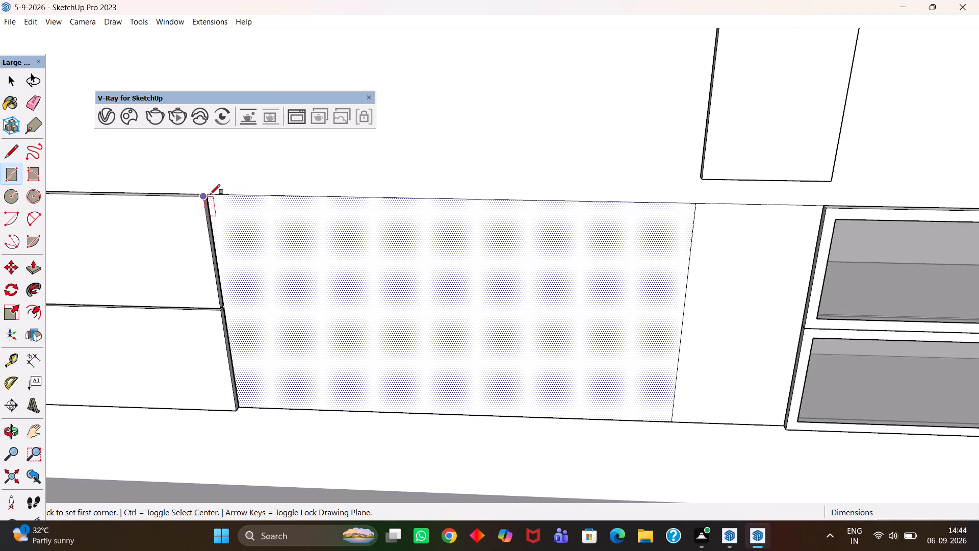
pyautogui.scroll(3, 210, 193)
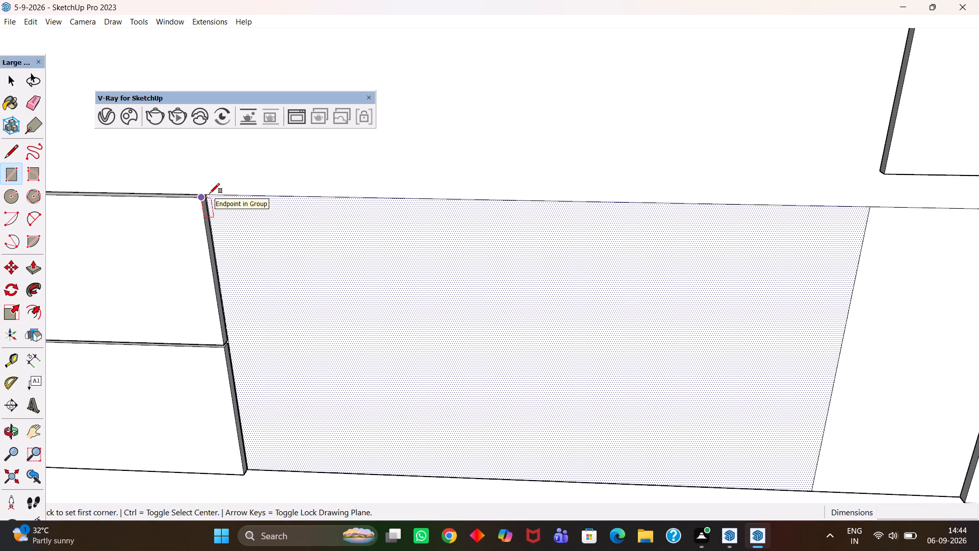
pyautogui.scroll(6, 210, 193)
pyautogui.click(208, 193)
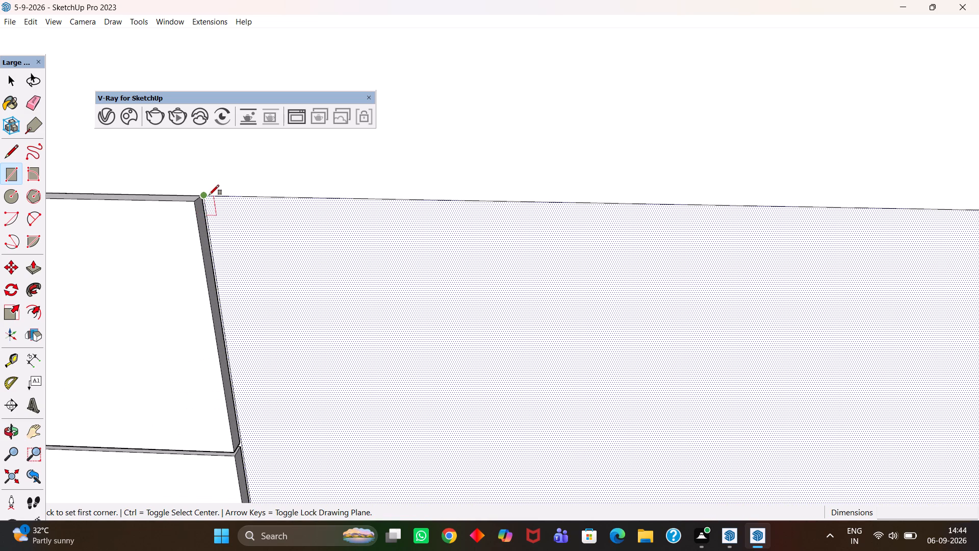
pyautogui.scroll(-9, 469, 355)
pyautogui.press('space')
# Divide the top edge of the bare cabinet face beside the stacked fronts into 4 equal segments.
pyautogui.moveTo(463, 342); pyautogui.dragTo(458, 229, button='middle')
pyautogui.scroll(1, 460, 337)
pyautogui.moveTo(512, 337); pyautogui.dragTo(508, 228, button='middle')
pyautogui.press('space')
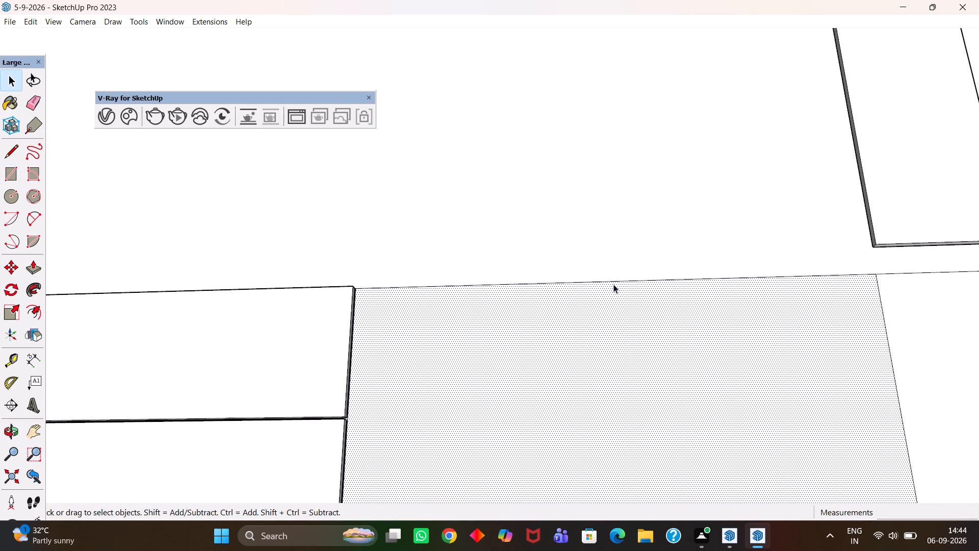
pyautogui.click(614, 281)
pyautogui.rightClick(614, 281)
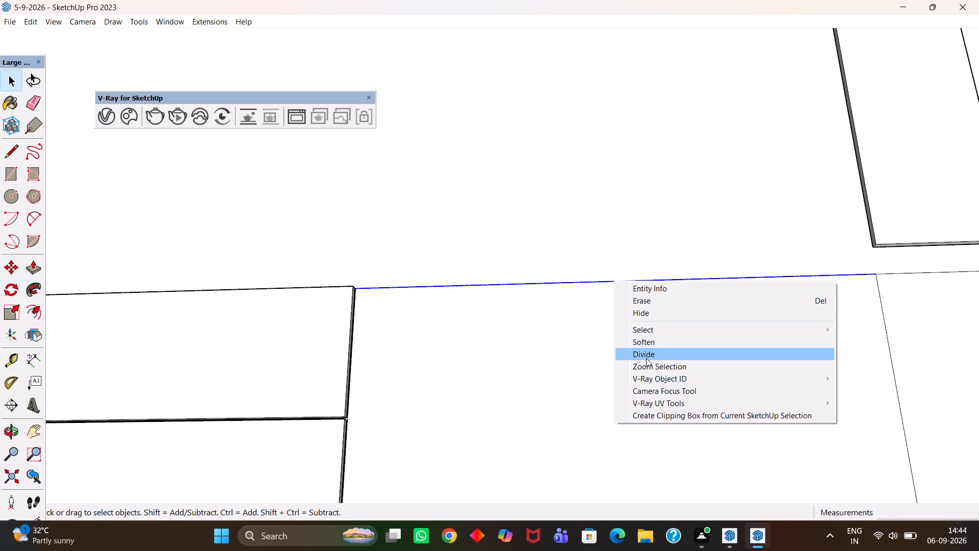
pyautogui.click(645, 356)
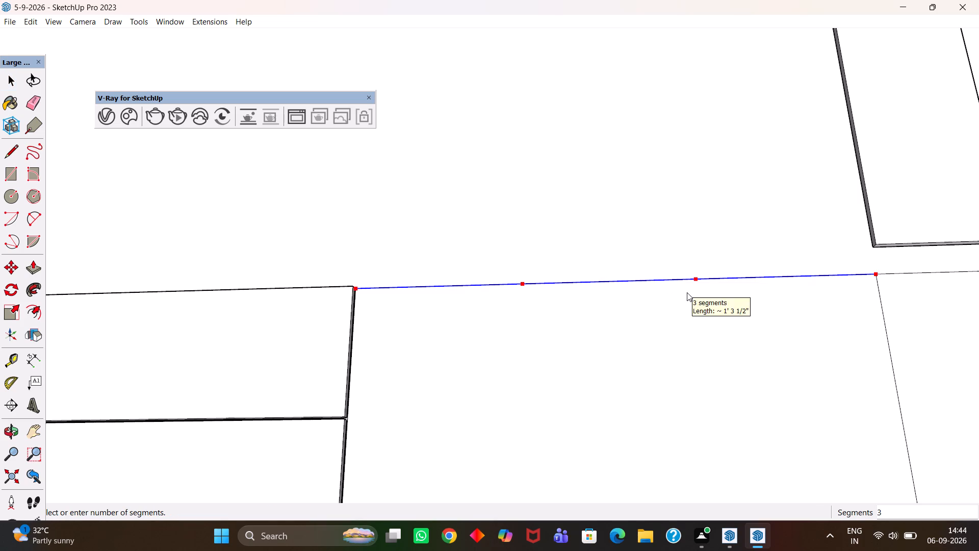
pyautogui.press('4')
pyautogui.press('Return')
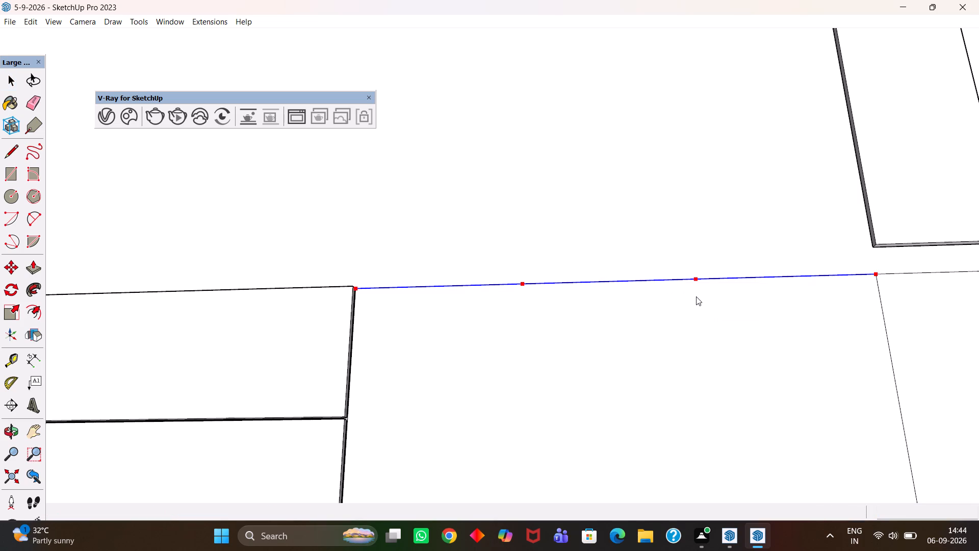
# Place a vertical guide at the nearest division point, about 11 1/2" from the bare face's vertical edge beside the remaining door's bay.
pyautogui.click(770, 277)
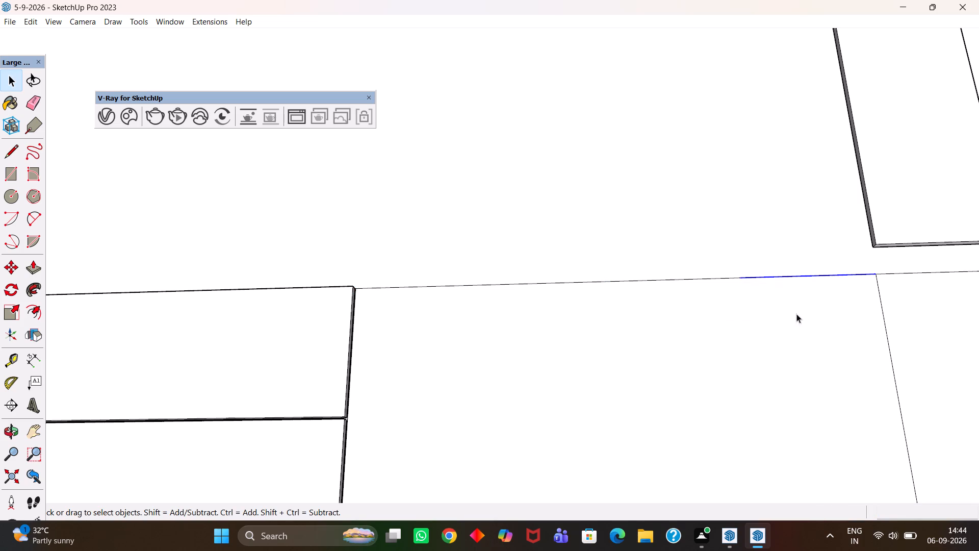
pyautogui.press('t')
pyautogui.click(890, 349)
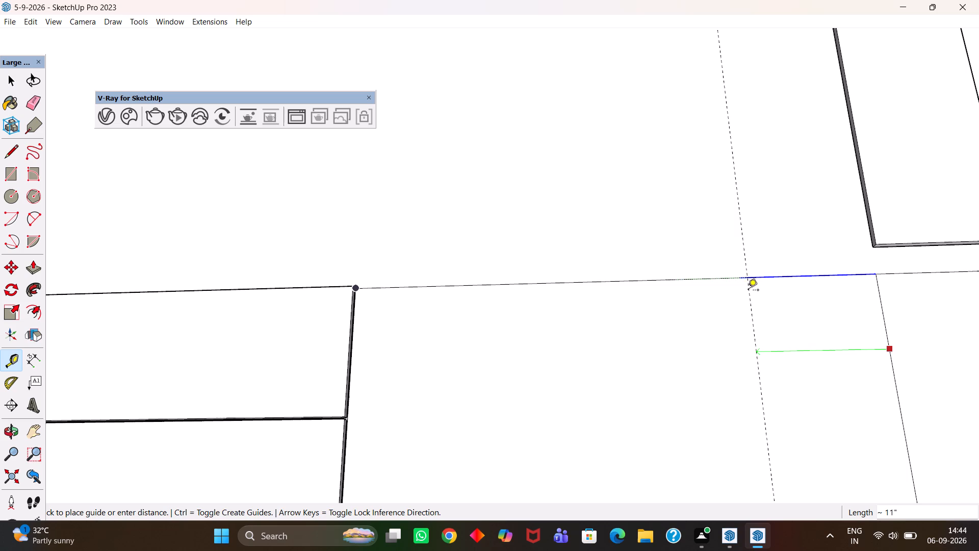
pyautogui.click(736, 278)
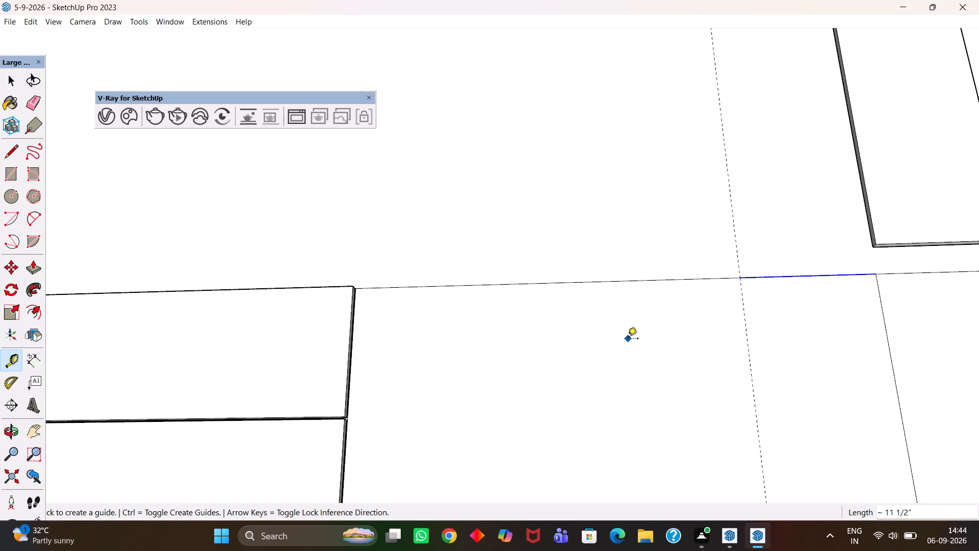
pyautogui.press('h')
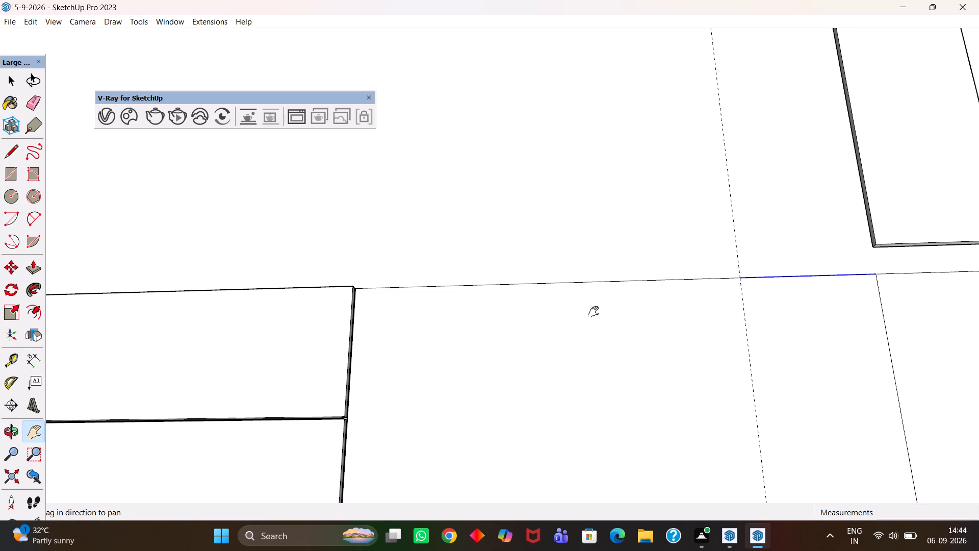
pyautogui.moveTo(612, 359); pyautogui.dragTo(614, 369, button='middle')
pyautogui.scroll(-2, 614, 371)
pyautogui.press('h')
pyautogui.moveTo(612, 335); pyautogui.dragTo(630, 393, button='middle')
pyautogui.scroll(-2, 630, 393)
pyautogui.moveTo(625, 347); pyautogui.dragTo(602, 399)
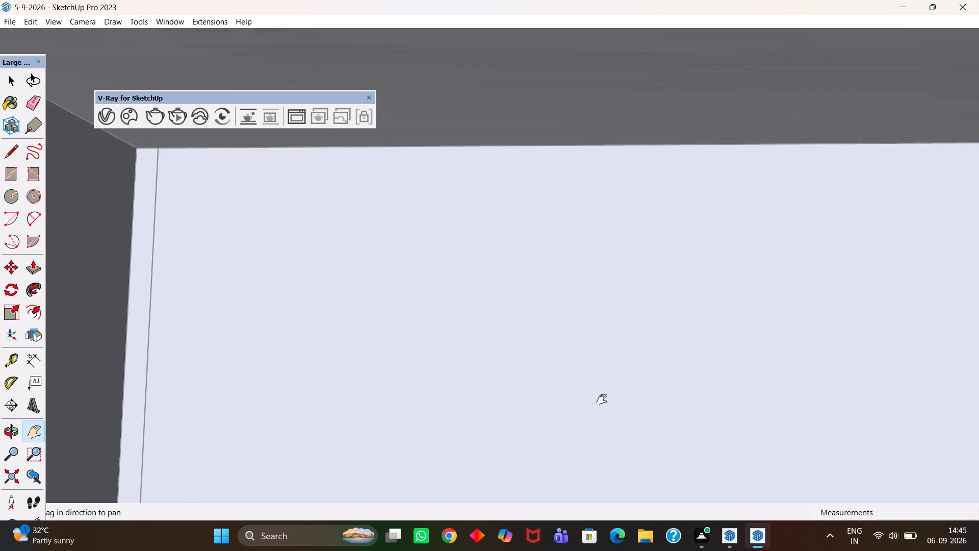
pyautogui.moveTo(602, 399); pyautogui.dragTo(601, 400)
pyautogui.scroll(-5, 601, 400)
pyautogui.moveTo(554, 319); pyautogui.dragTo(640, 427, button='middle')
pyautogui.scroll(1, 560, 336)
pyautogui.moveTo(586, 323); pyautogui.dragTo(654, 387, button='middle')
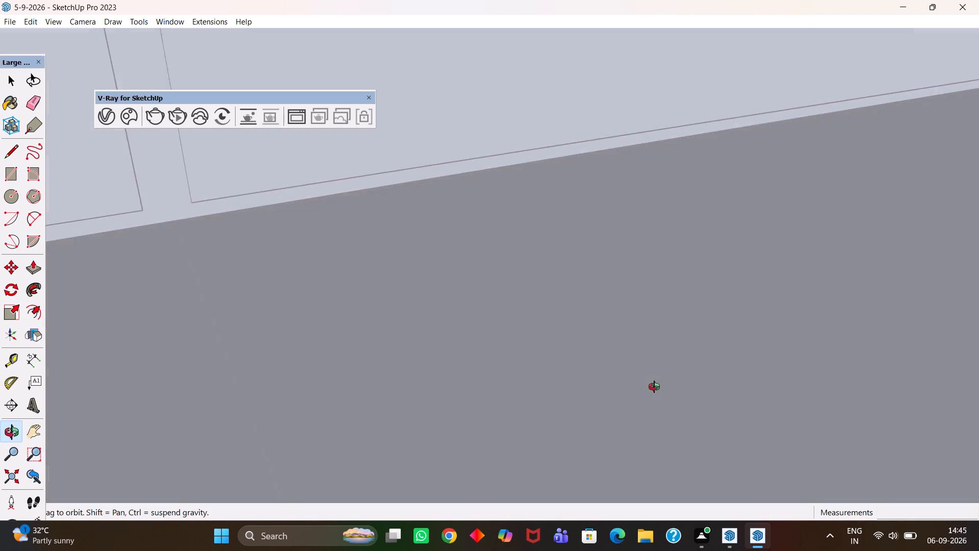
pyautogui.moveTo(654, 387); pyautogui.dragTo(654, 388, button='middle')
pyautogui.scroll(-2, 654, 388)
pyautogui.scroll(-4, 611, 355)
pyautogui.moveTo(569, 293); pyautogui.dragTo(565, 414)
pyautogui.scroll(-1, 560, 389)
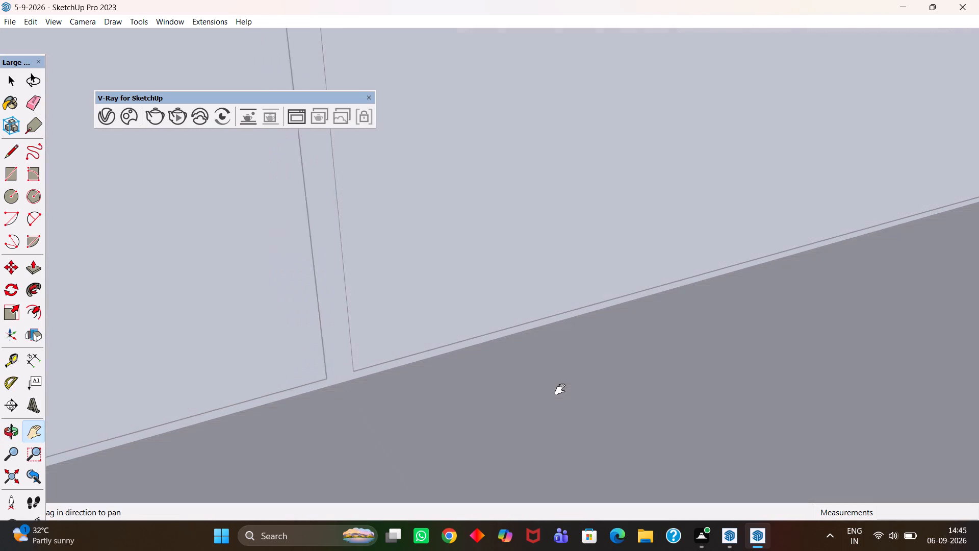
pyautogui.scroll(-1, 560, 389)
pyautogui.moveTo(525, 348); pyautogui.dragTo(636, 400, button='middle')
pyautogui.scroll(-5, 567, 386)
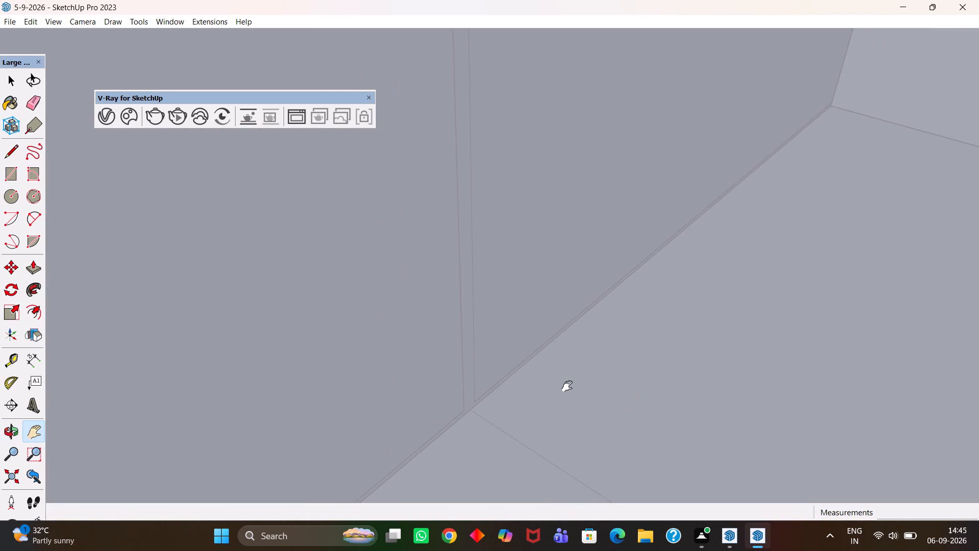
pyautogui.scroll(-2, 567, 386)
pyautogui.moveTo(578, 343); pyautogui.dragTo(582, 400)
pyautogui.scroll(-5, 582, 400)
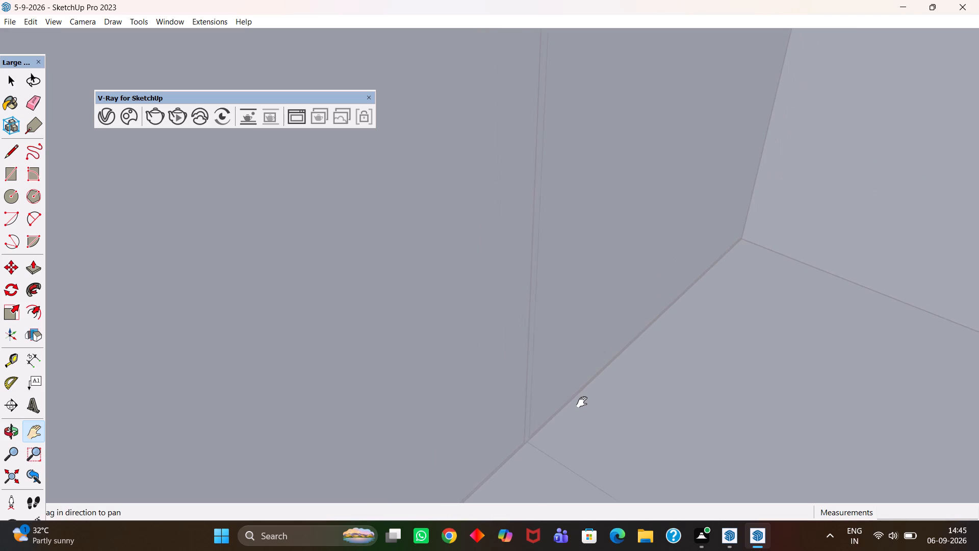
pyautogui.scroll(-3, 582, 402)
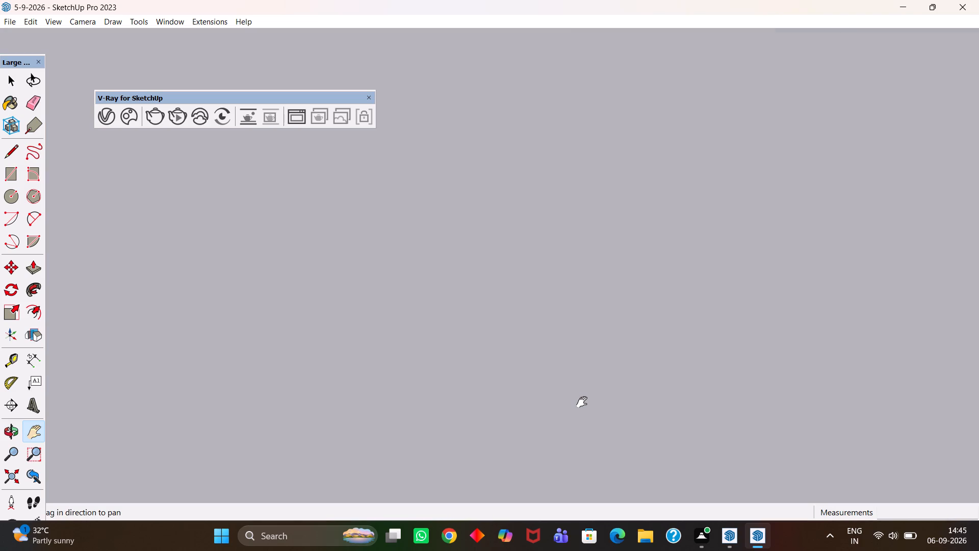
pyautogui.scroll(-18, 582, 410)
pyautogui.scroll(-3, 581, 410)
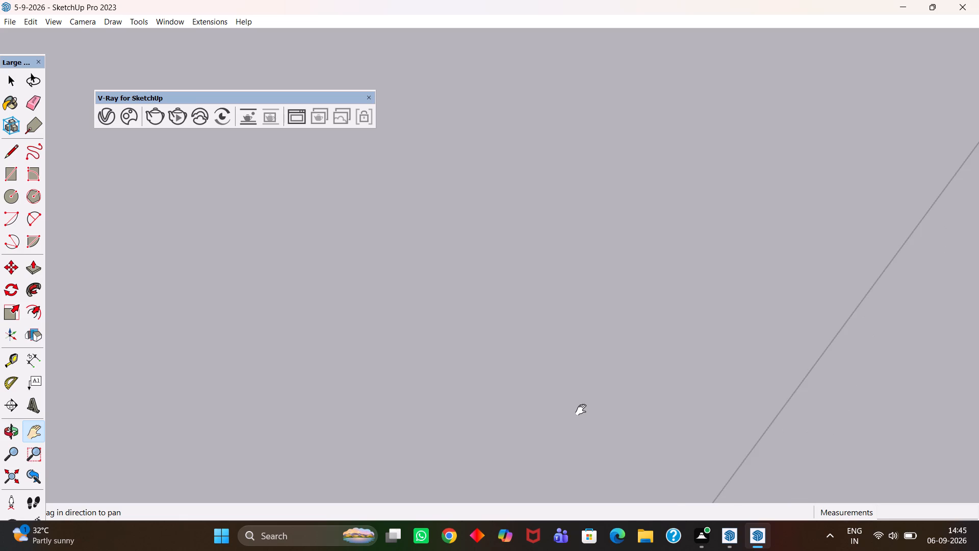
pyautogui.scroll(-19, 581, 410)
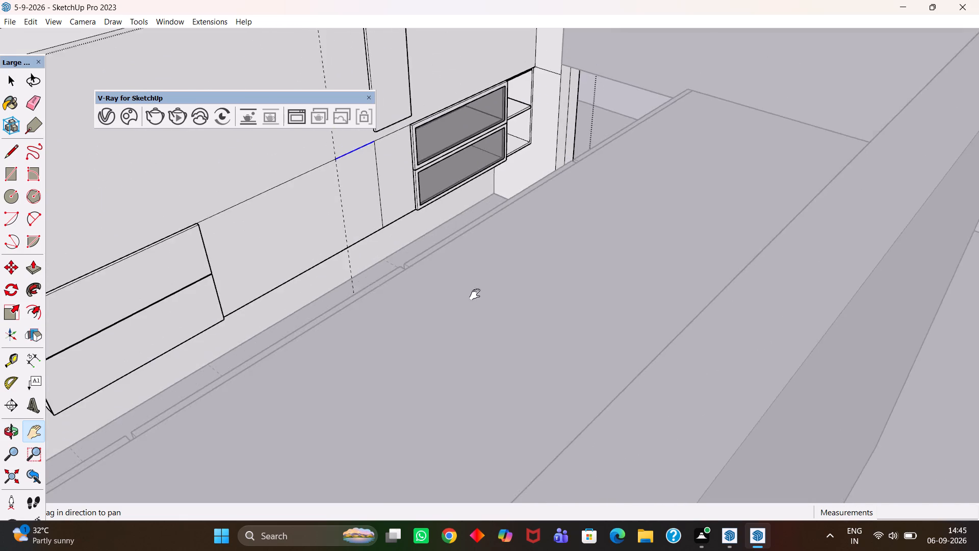
# Undo the vertical guide and the four-segment division of the bare cabinet face's top edge.
pyautogui.moveTo(475, 294); pyautogui.dragTo(575, 442)
pyautogui.moveTo(439, 306); pyautogui.dragTo(527, 419)
pyautogui.moveTo(580, 436); pyautogui.dragTo(516, 450, button='middle')
pyautogui.scroll(-1, 498, 450)
pyautogui.moveTo(452, 450); pyautogui.dragTo(401, 450, button='middle')
pyautogui.scroll(4, 365, 338)
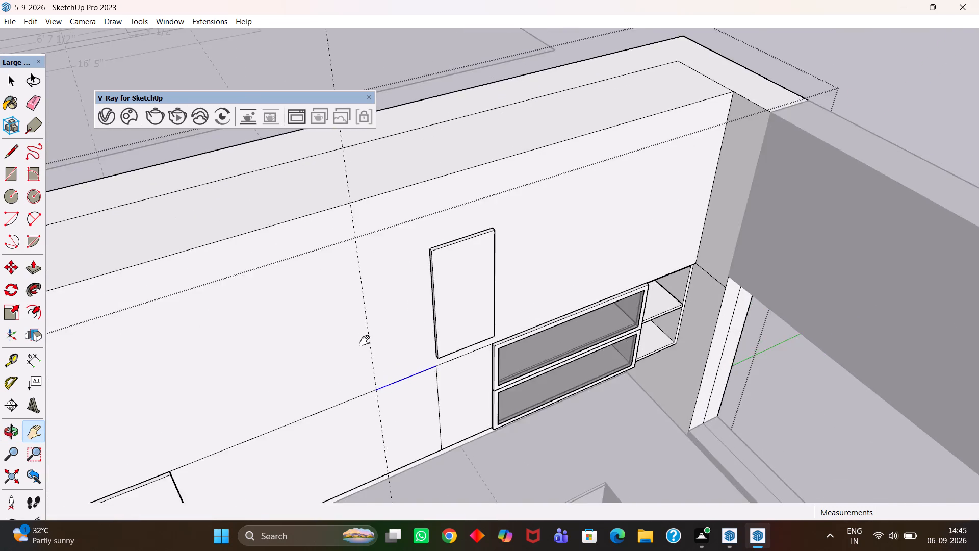
pyautogui.scroll(4, 365, 341)
pyautogui.moveTo(451, 412); pyautogui.dragTo(374, 348, button='middle')
pyautogui.scroll(1, 351, 333)
pyautogui.moveTo(348, 332); pyautogui.dragTo(597, 386)
pyautogui.moveTo(636, 413); pyautogui.dragTo(554, 421, button='middle')
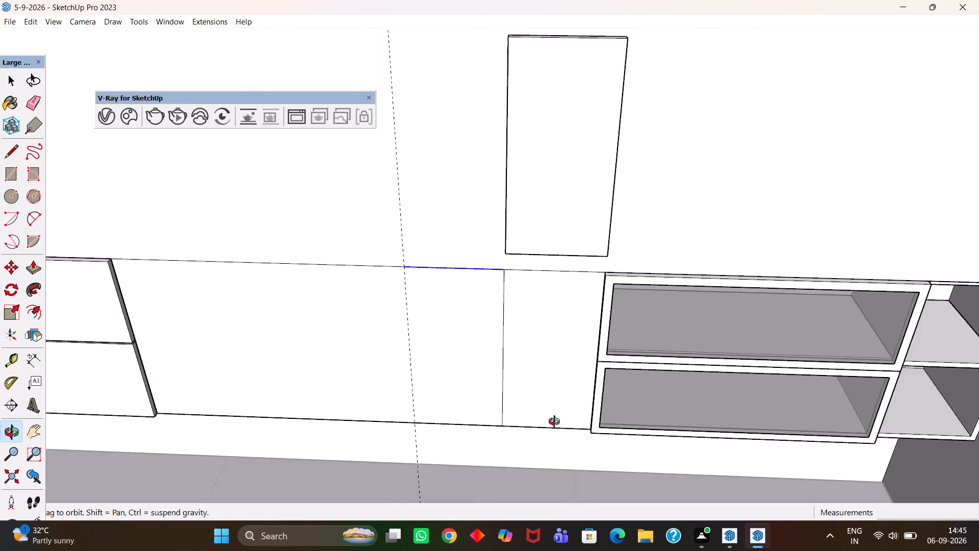
pyautogui.moveTo(554, 421); pyautogui.dragTo(554, 392, button='middle')
pyautogui.moveTo(495, 355); pyautogui.dragTo(600, 417)
pyautogui.moveTo(526, 383); pyautogui.dragTo(634, 441, button='middle')
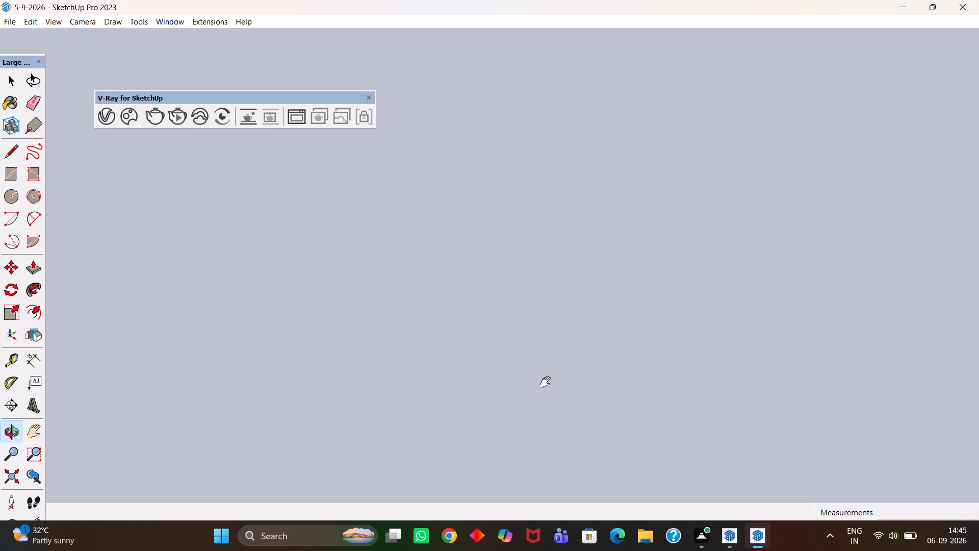
pyautogui.scroll(13, 479, 353)
pyautogui.moveTo(468, 322); pyautogui.dragTo(683, 450)
pyautogui.moveTo(643, 441); pyautogui.dragTo(621, 449, button='middle')
pyautogui.scroll(1, 621, 449)
pyautogui.hotkey('ctrl', 'z')
pyautogui.hotkey('ctrl', 'z')
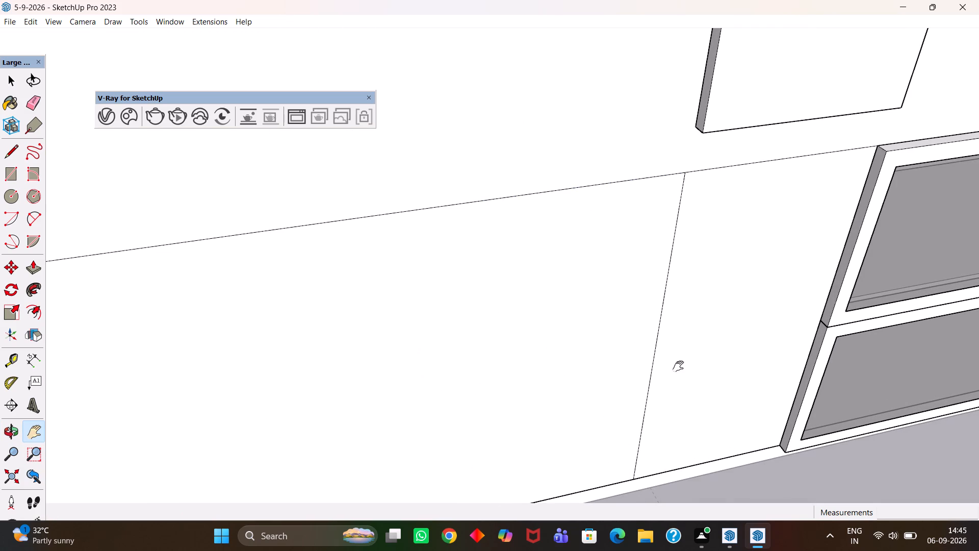
# Erase the vertical edge separating the remaining door's bay from the rest of the bare cabinet face.
pyautogui.press('space')
pyautogui.click(578, 187)
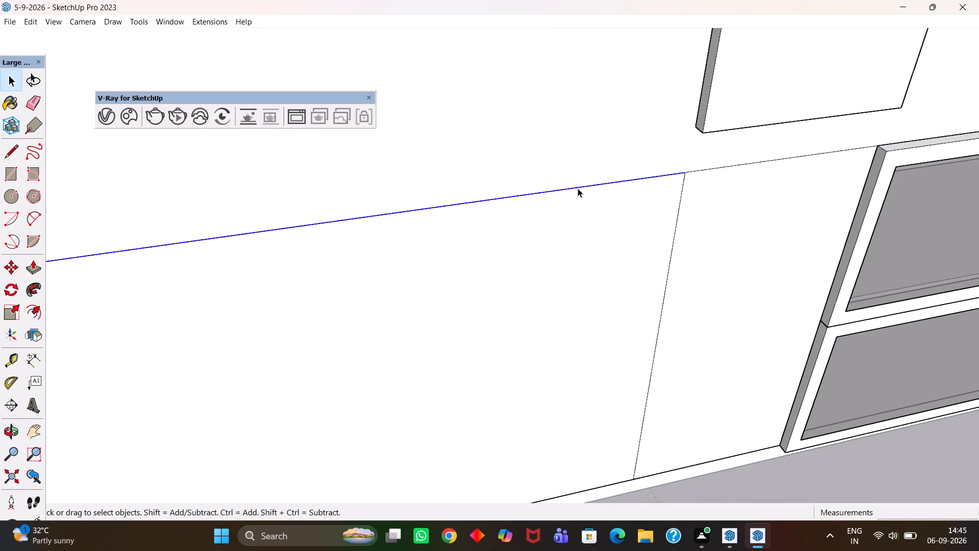
pyautogui.press('e')
pyautogui.moveTo(635, 247); pyautogui.dragTo(687, 277)
pyautogui.press('space')
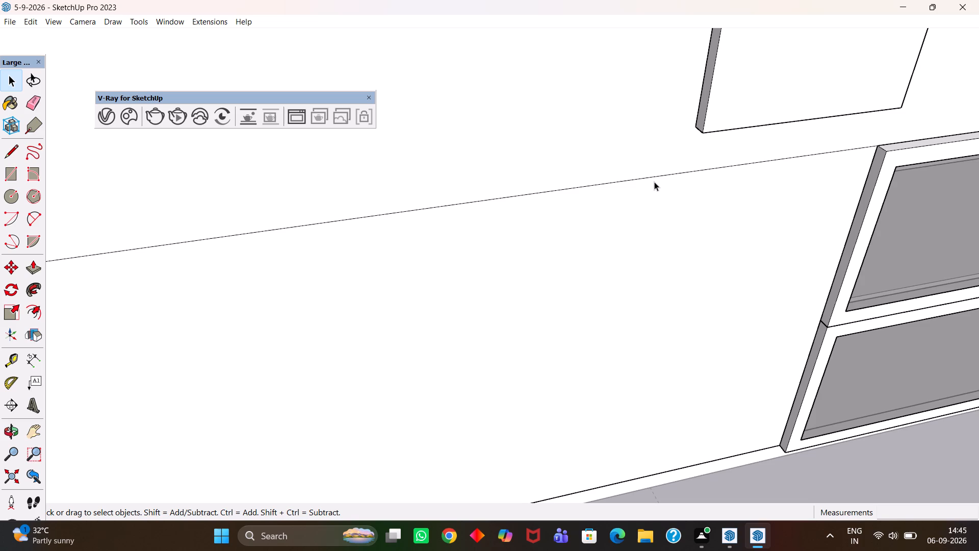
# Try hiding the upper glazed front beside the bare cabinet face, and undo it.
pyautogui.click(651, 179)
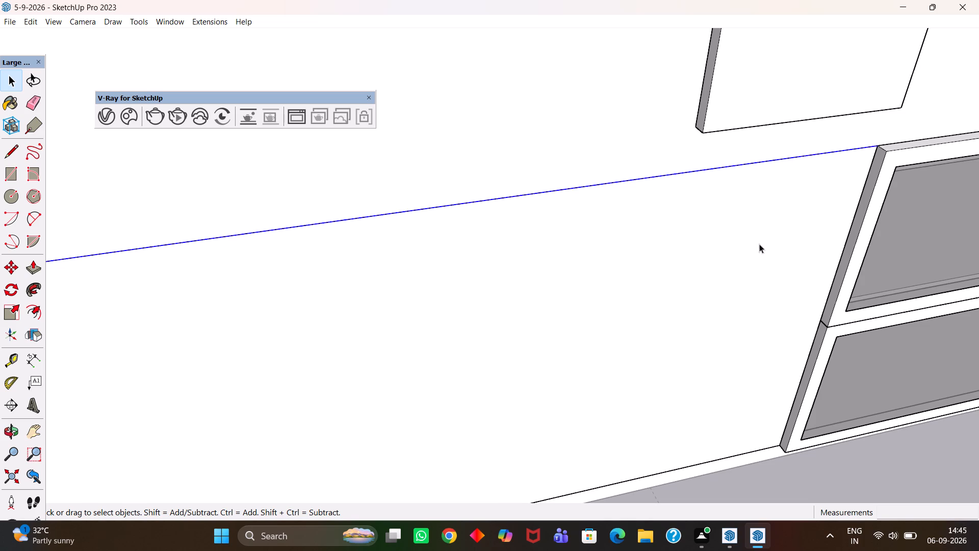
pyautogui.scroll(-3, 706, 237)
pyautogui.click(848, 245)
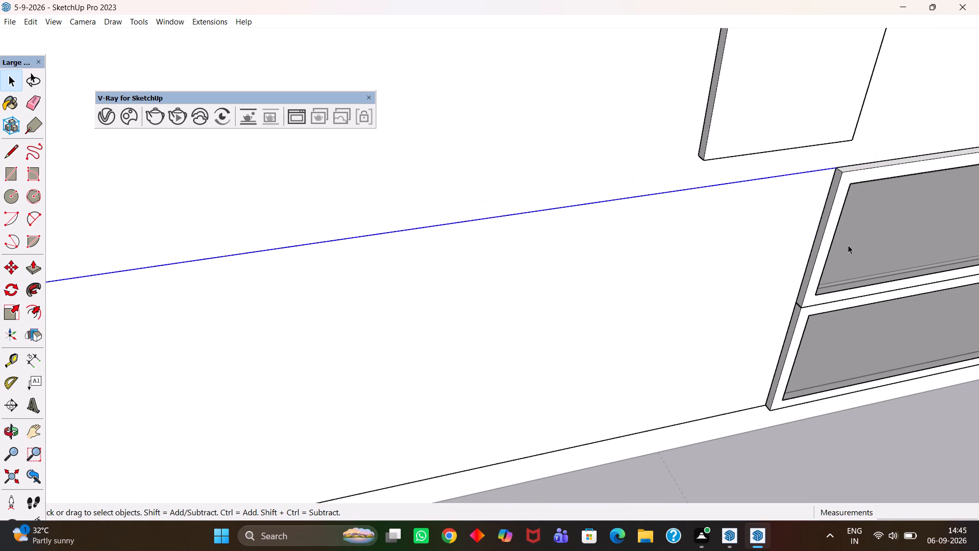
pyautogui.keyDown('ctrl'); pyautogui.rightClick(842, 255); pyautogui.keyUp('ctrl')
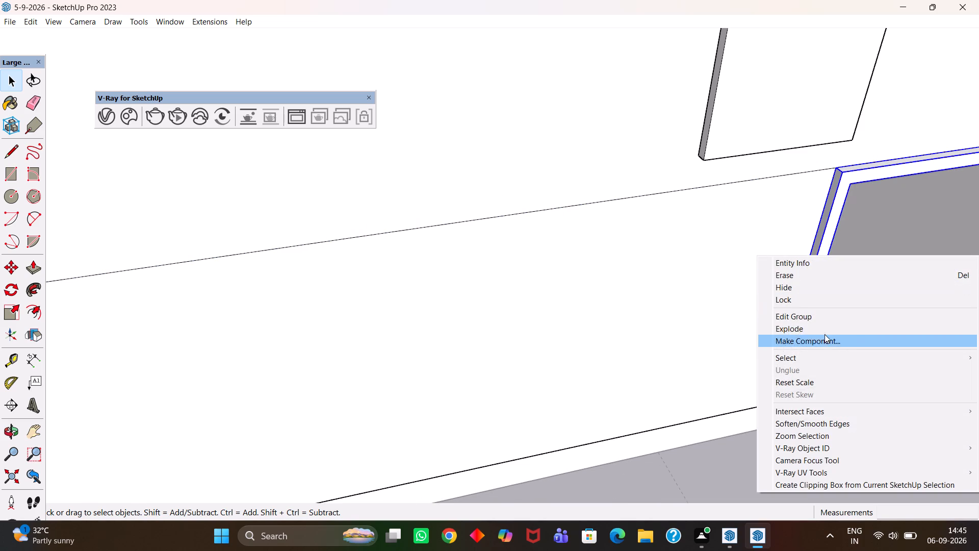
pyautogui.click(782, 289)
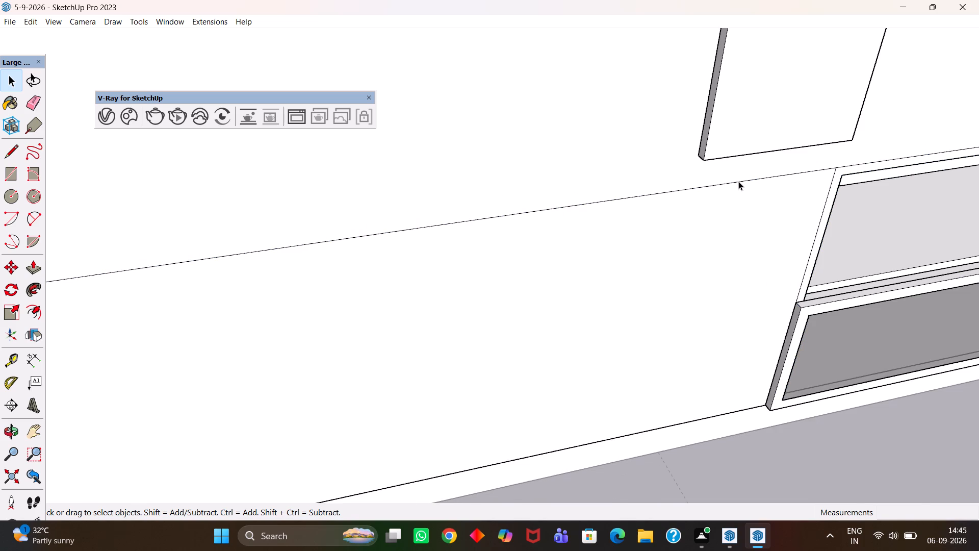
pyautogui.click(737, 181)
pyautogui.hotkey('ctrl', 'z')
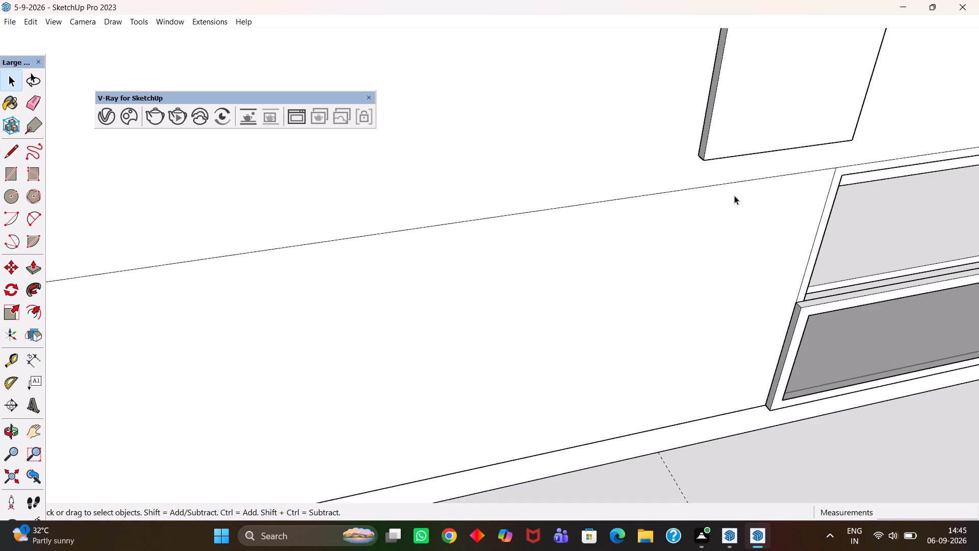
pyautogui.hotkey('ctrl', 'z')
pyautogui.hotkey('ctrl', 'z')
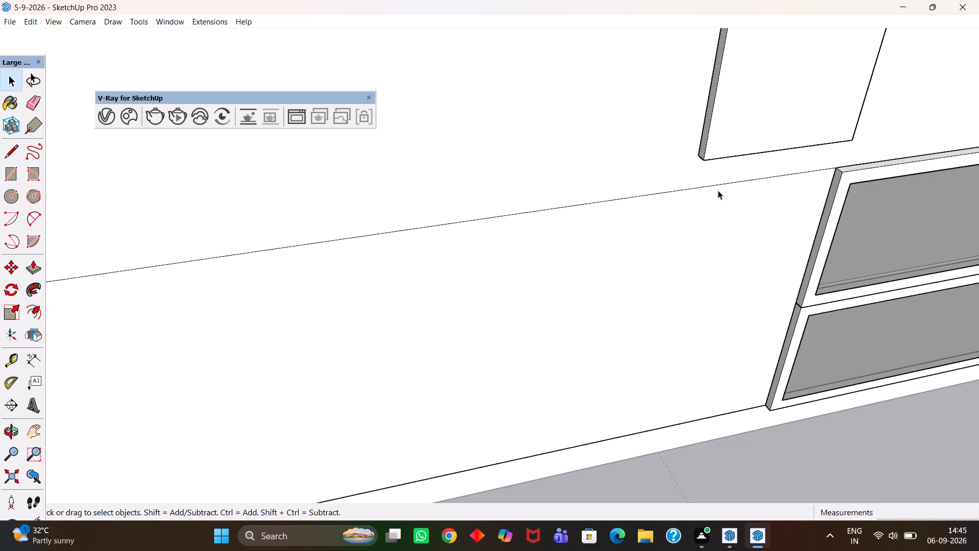
# Divide the full top edge of the merged bare cabinet face into 4 equal segments.
pyautogui.click(715, 186)
pyautogui.rightClick(715, 186)
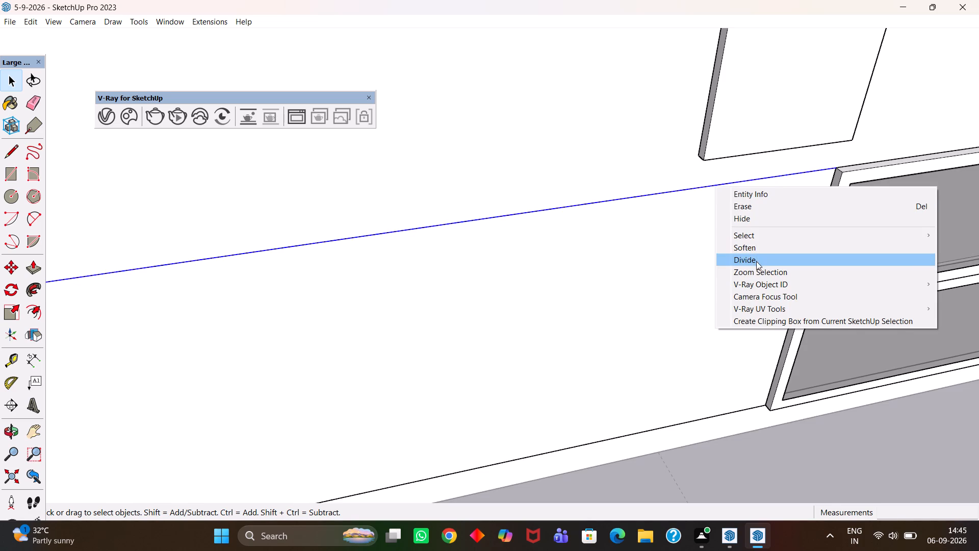
pyautogui.click(756, 261)
pyautogui.press('4')
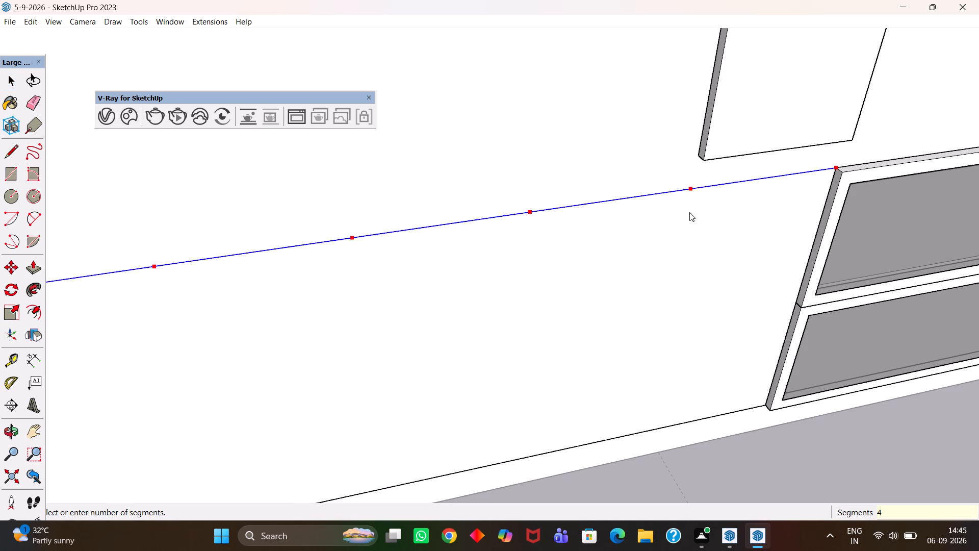
pyautogui.press('Return')
pyautogui.click(667, 195)
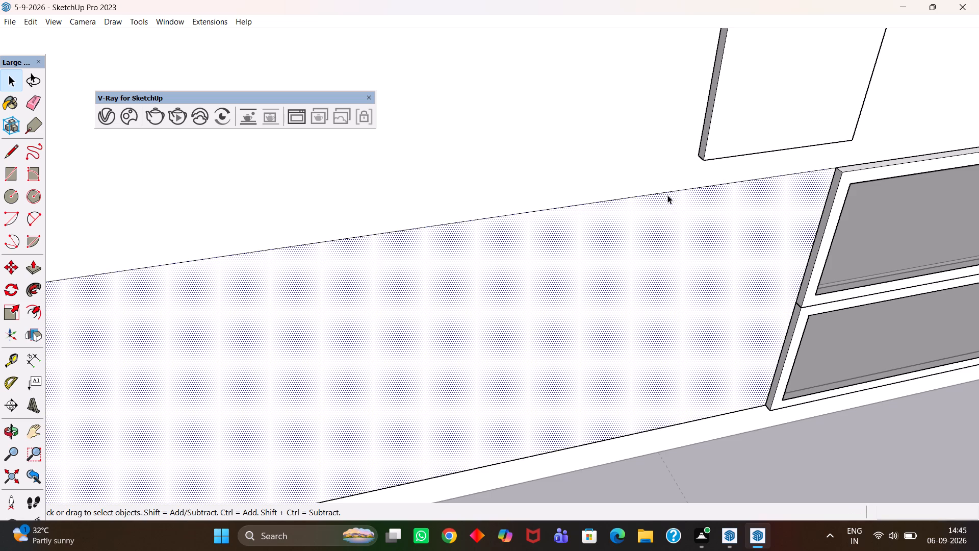
pyautogui.click(667, 192)
# Place a vertical guide at the division point nearest the glazed unit, 1' 2 1/2" from the bare face's edge beside that unit.
pyautogui.scroll(2, 667, 192)
pyautogui.press('t')
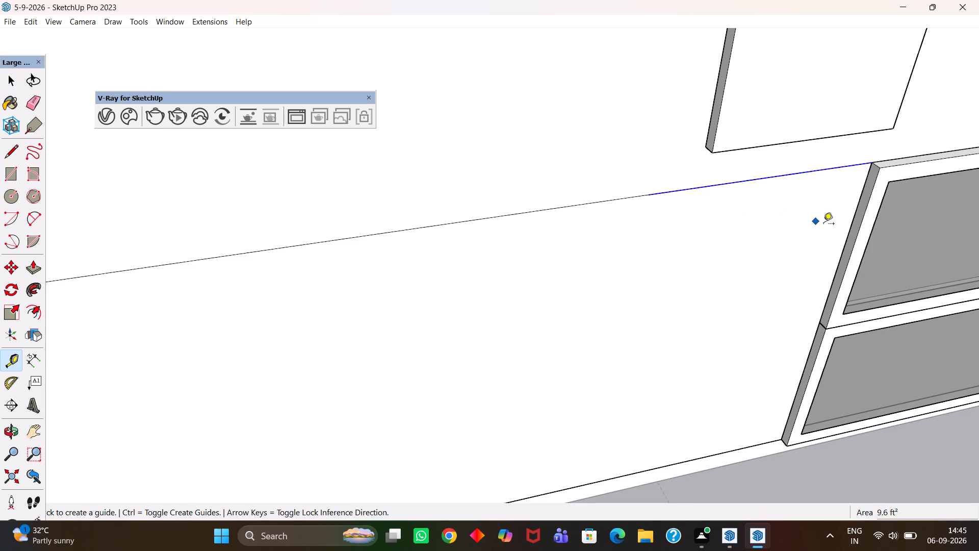
pyautogui.click(847, 235)
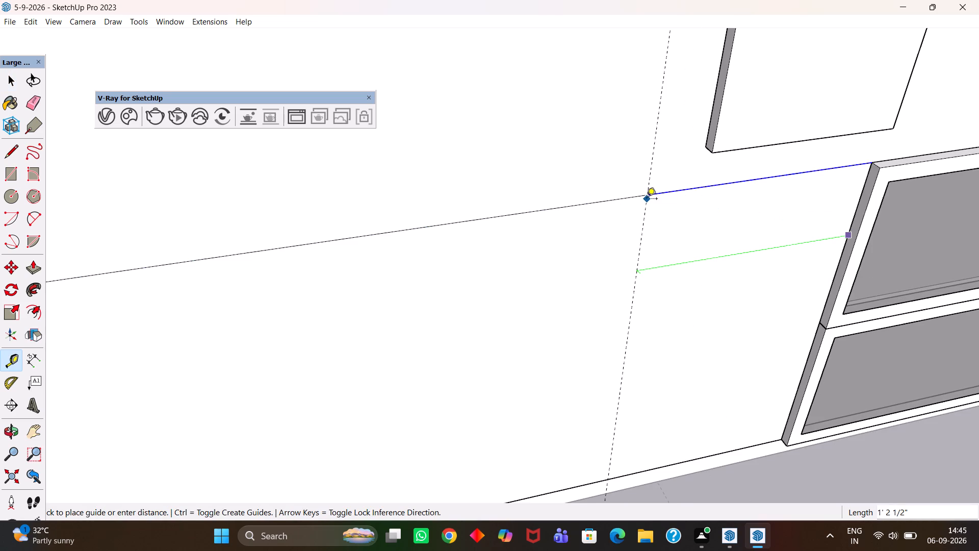
pyautogui.click(647, 199)
# Draw a 2' vertical line from that division point along the guide to the bare face's bottom edge.
pyautogui.press('l')
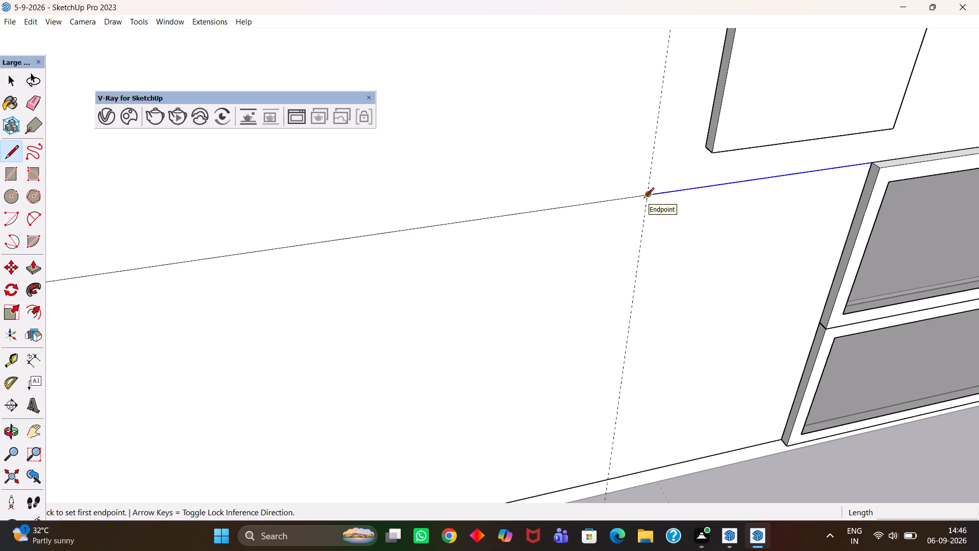
pyautogui.click(643, 199)
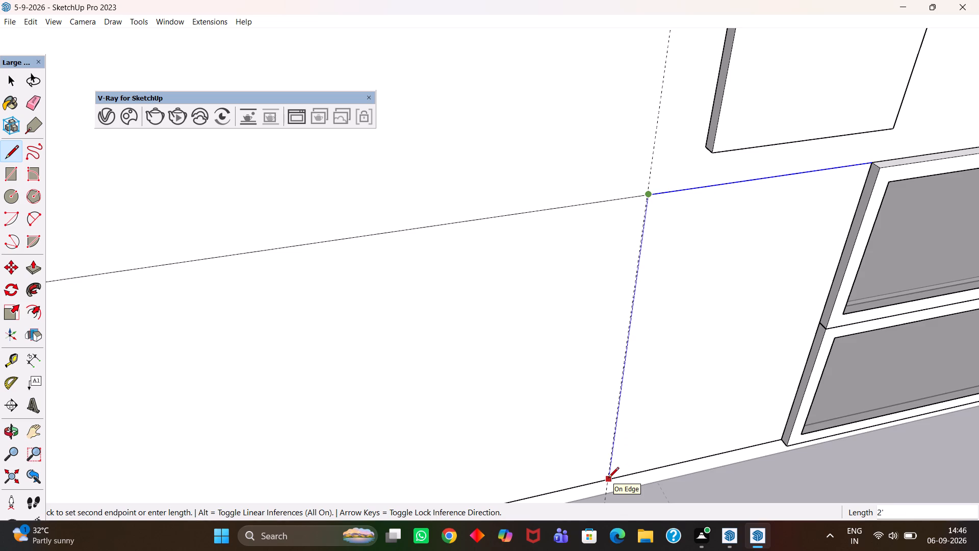
pyautogui.scroll(5, 608, 479)
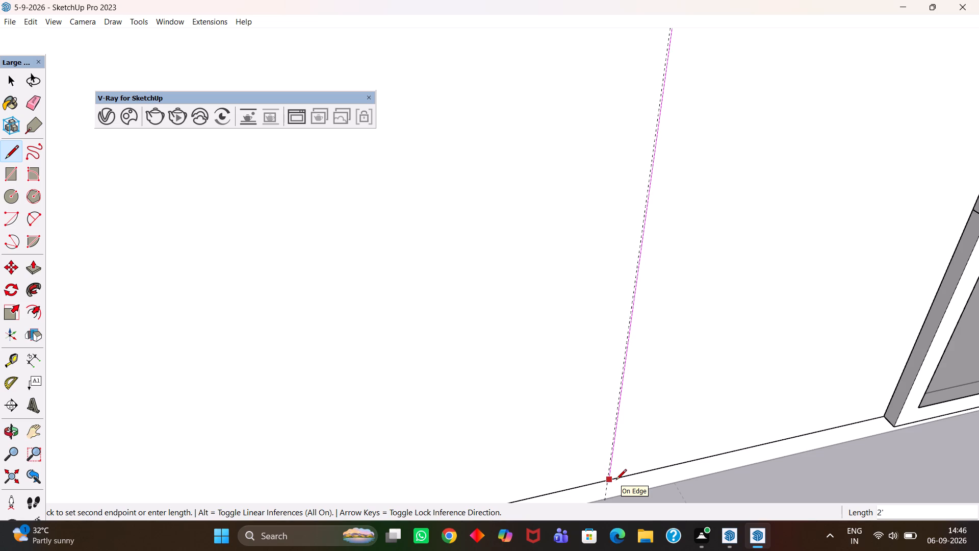
pyautogui.scroll(2, 616, 481)
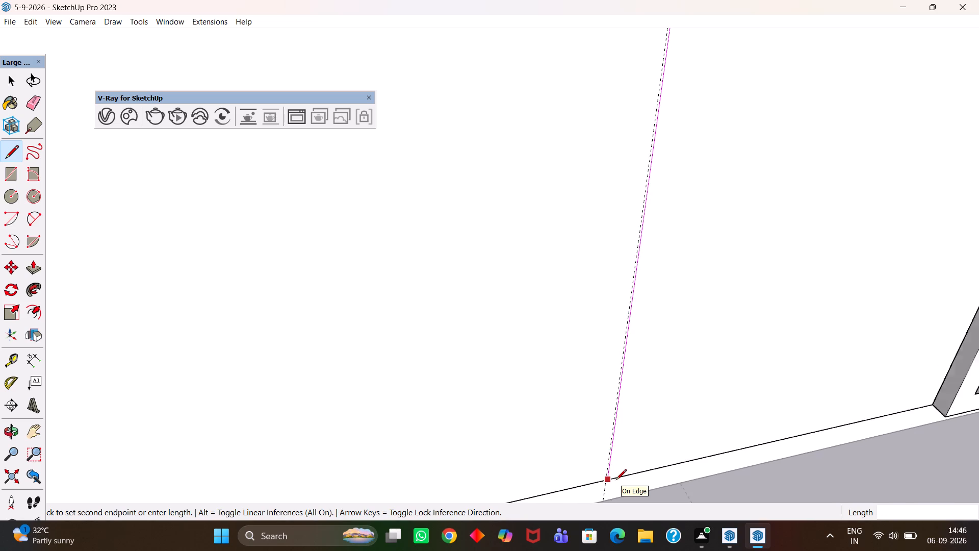
pyautogui.scroll(1, 616, 481)
pyautogui.click(600, 479)
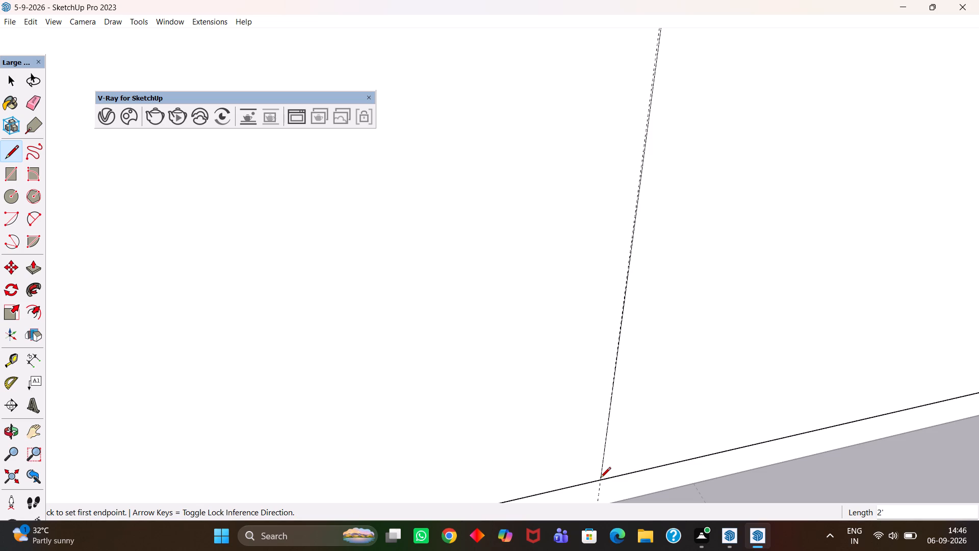
# Move the loose door panel from the wall above down onto the bare cabinet face, with its lower corner against the glazed unit's bottom corner.
pyautogui.press('h')
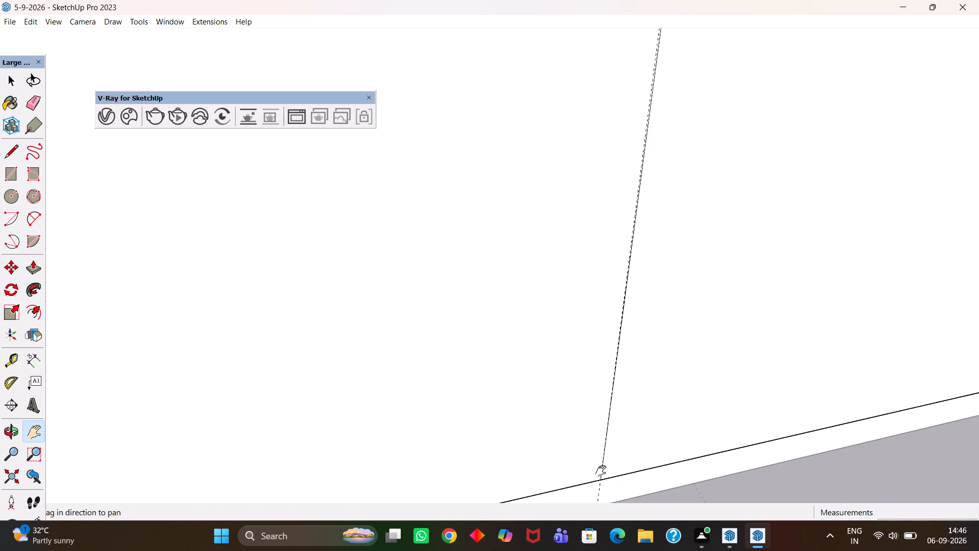
pyautogui.moveTo(638, 432); pyautogui.dragTo(584, 467)
pyautogui.scroll(-3, 571, 468)
pyautogui.moveTo(613, 387); pyautogui.dragTo(551, 449)
pyautogui.scroll(-5, 551, 450)
pyautogui.moveTo(585, 366); pyautogui.dragTo(579, 478)
pyautogui.scroll(-5, 578, 473)
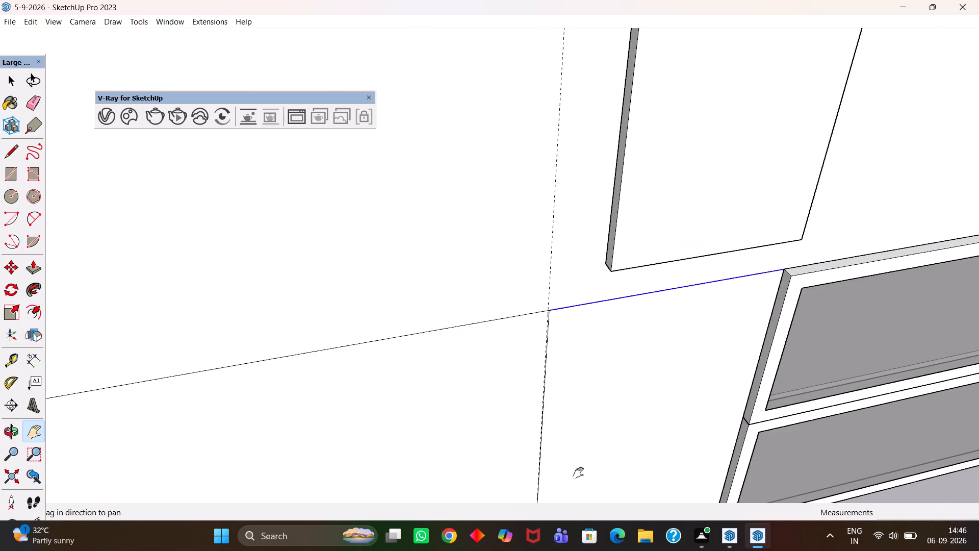
pyautogui.moveTo(621, 359); pyautogui.dragTo(612, 426, button='middle')
pyautogui.scroll(1, 621, 374)
pyautogui.scroll(-2, 612, 426)
pyautogui.scroll(4, 583, 404)
pyautogui.press('space')
pyautogui.click(582, 377)
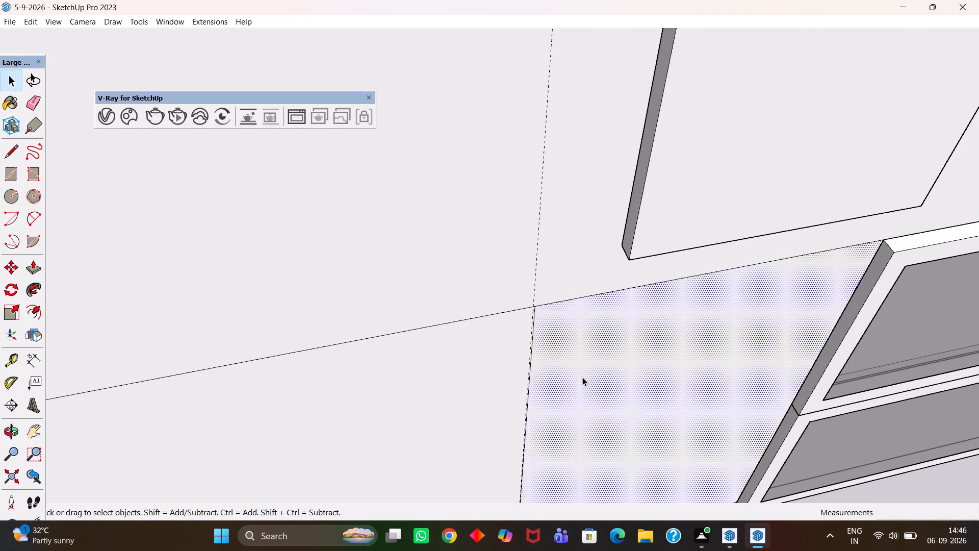
pyautogui.scroll(-6, 586, 378)
pyautogui.press('space')
pyautogui.click(646, 295)
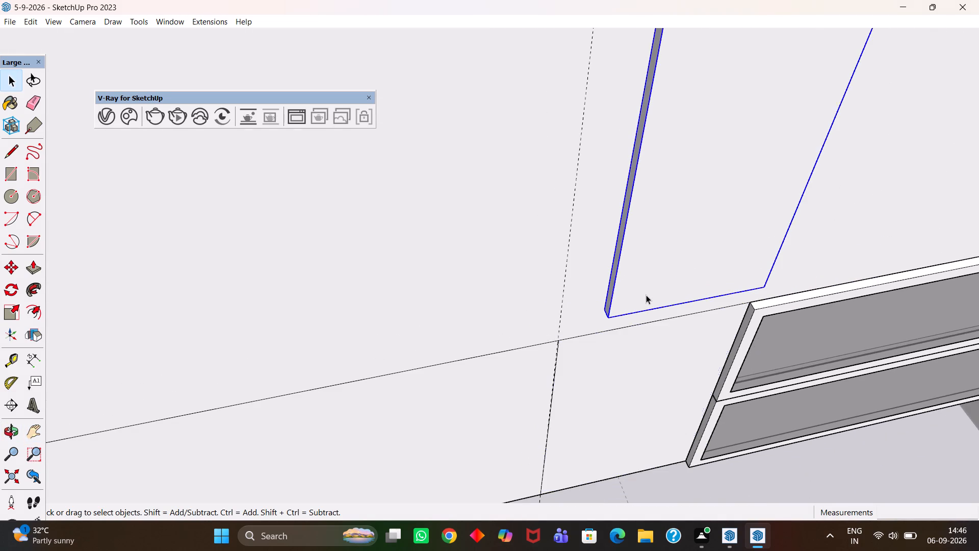
pyautogui.scroll(2, 642, 306)
pyautogui.press('m')
pyautogui.moveTo(785, 271); pyautogui.dragTo(784, 275)
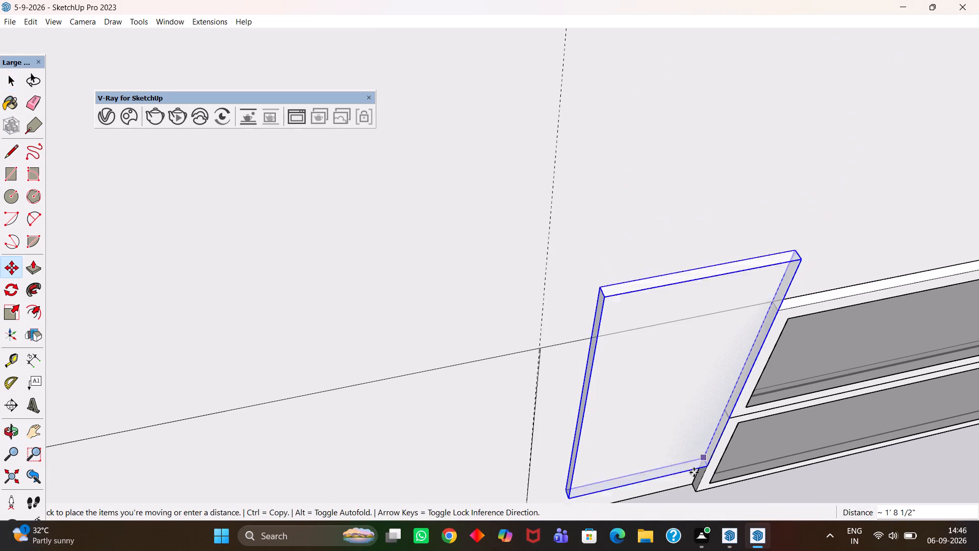
pyautogui.click(693, 481)
# Open the door panel and push/pull its free side face out to the vertical division line.
pyautogui.scroll(3, 557, 417)
pyautogui.moveTo(582, 395); pyautogui.dragTo(590, 402, button='middle')
pyautogui.scroll(2, 589, 400)
pyautogui.press('space')
pyautogui.scroll(1, 602, 354)
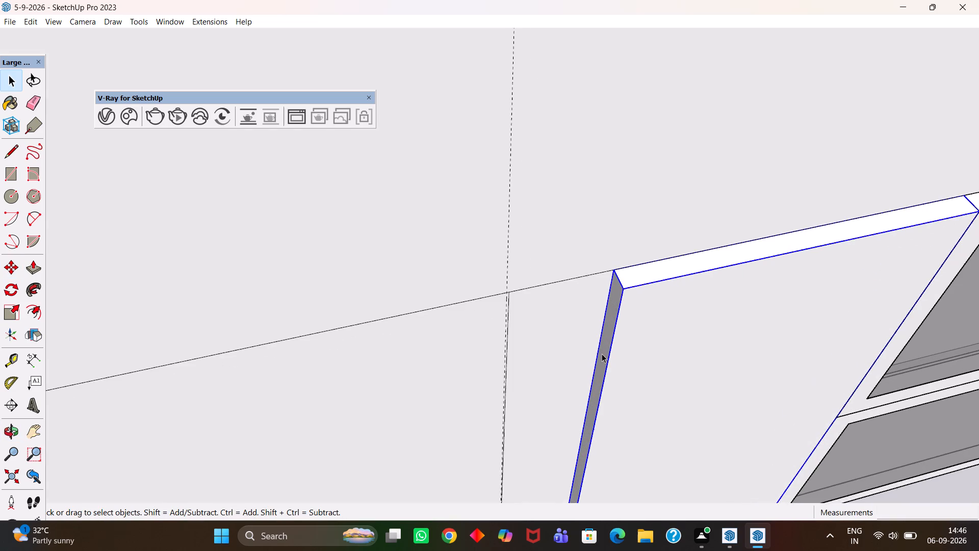
pyautogui.doubleClick(602, 354)
pyautogui.click(605, 339)
pyautogui.scroll(3, 607, 338)
pyautogui.press('p')
pyautogui.click(607, 337)
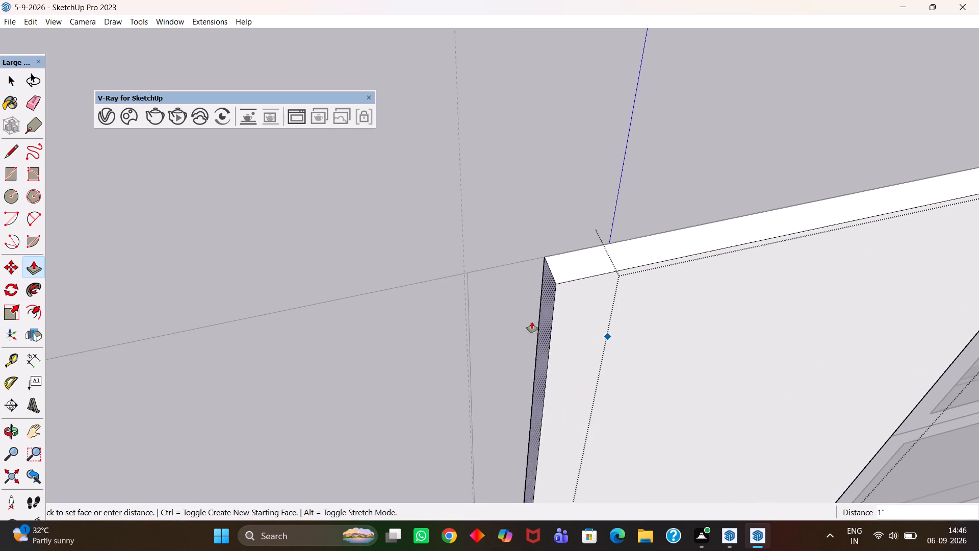
pyautogui.click(469, 275)
# Place a guide 5mm inside the door panel's free side and push that side face back to it.
pyautogui.scroll(3, 469, 275)
pyautogui.press('t')
pyautogui.click(474, 288)
pyautogui.write('5mm')
pyautogui.press('Return')
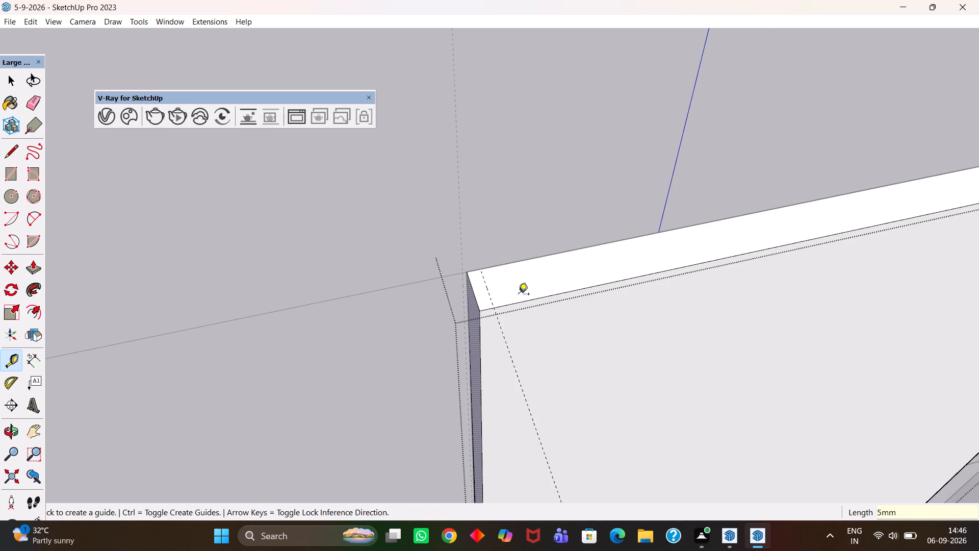
pyautogui.scroll(3, 502, 340)
pyautogui.moveTo(527, 342); pyautogui.dragTo(551, 337, button='middle')
pyautogui.press('space')
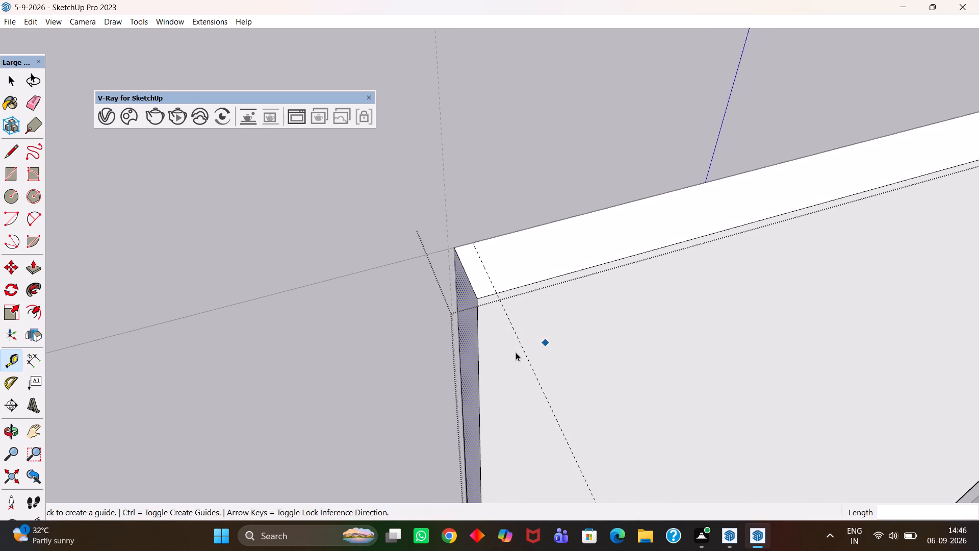
pyautogui.press('p')
pyautogui.click(471, 348)
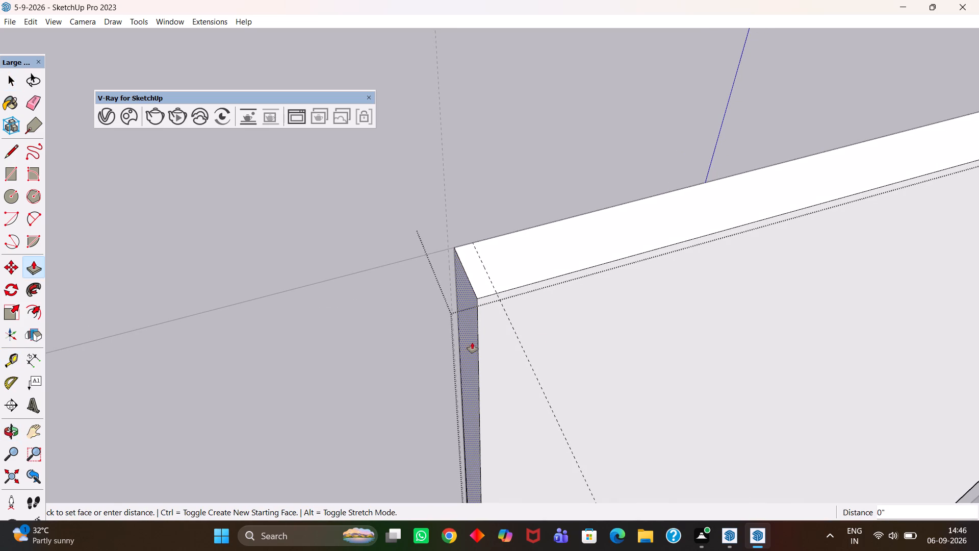
pyautogui.click(495, 298)
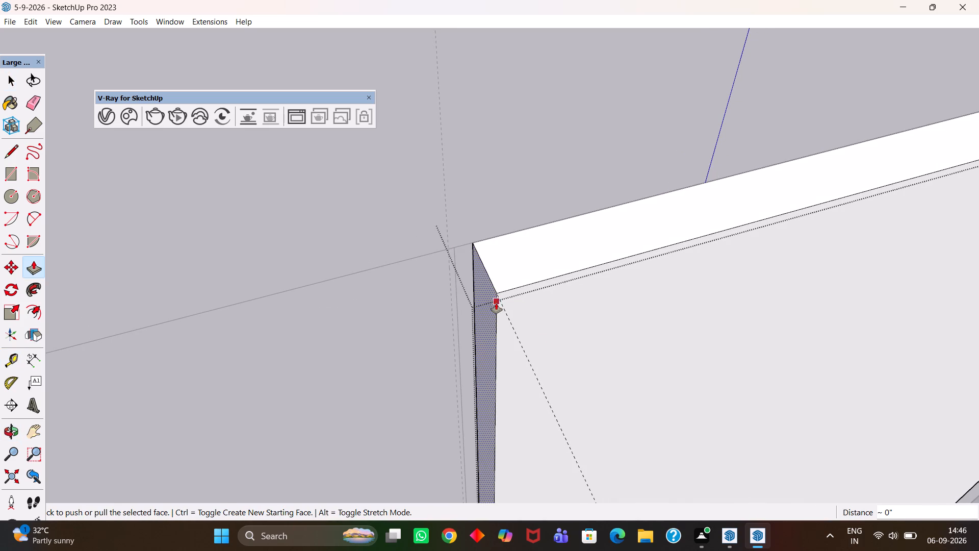
# Copy the door panel across the bare face to the stacked two-panel unit, about 3' 7 1/2" away, dividing the distance into 3 evenly spaced copies.
pyautogui.press('h')
pyautogui.scroll(-12, 497, 308)
pyautogui.moveTo(616, 340); pyautogui.dragTo(486, 387, button='middle')
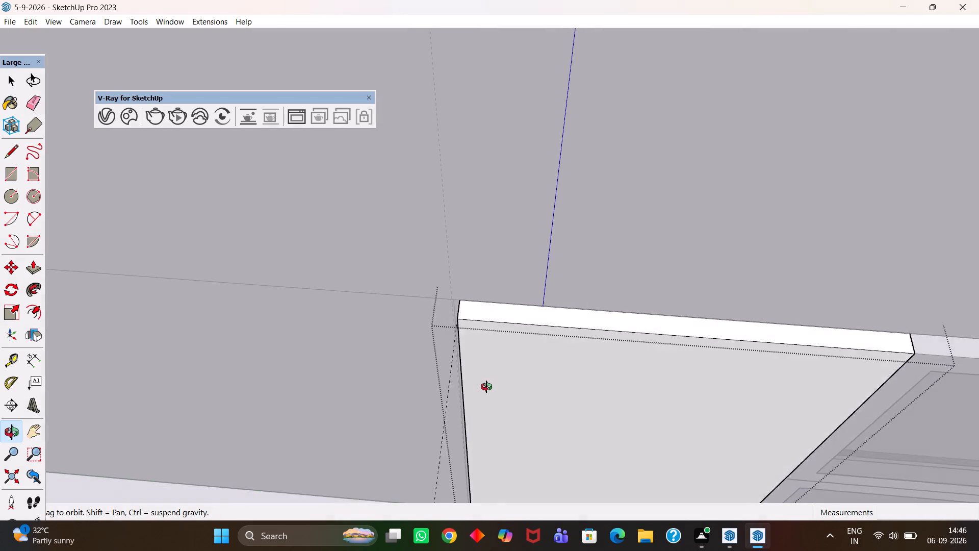
pyautogui.moveTo(486, 387); pyautogui.dragTo(517, 392, button='middle')
pyautogui.scroll(-6, 518, 392)
pyautogui.press('space')
pyautogui.click(578, 295)
pyautogui.click(522, 384)
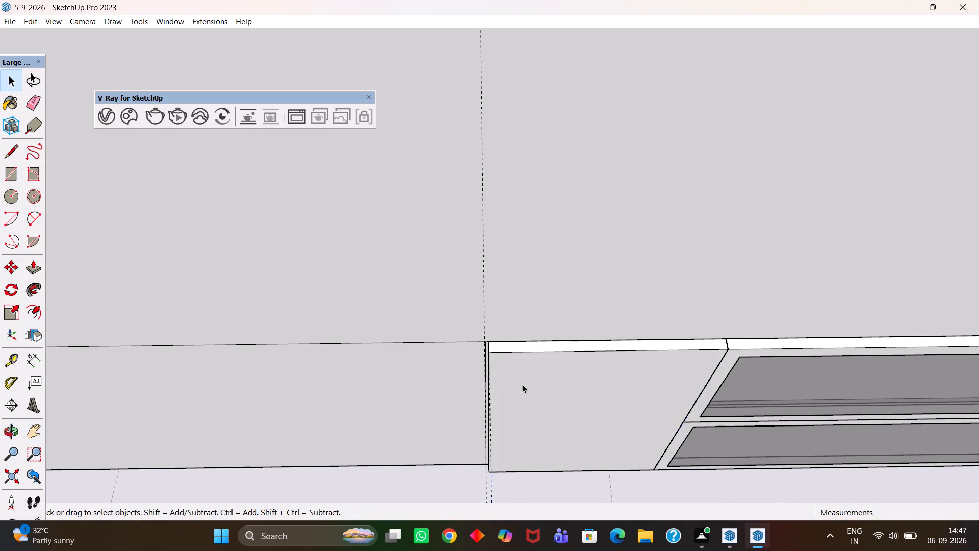
pyautogui.scroll(3, 517, 375)
pyautogui.press('m')
pyautogui.click(476, 331)
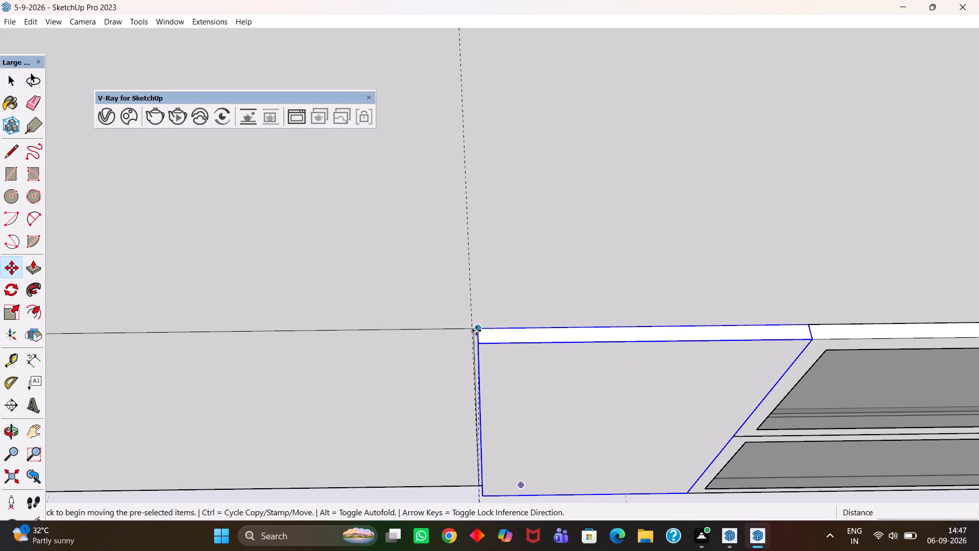
pyautogui.press('h')
pyautogui.scroll(-5, 411, 341)
pyautogui.moveTo(375, 342); pyautogui.dragTo(727, 340)
pyautogui.moveTo(333, 342); pyautogui.dragTo(556, 342)
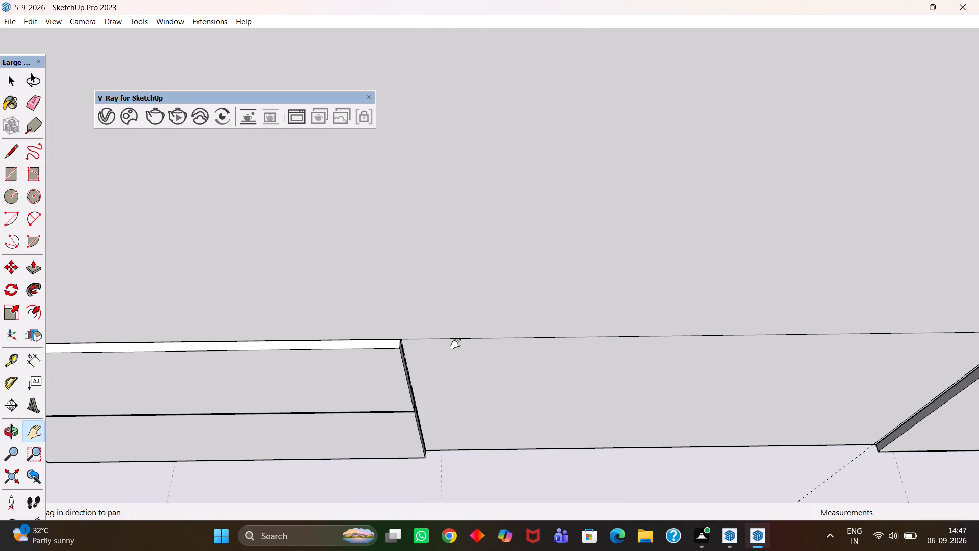
pyautogui.scroll(3, 430, 346)
pyautogui.press('Escape')
pyautogui.click(395, 337)
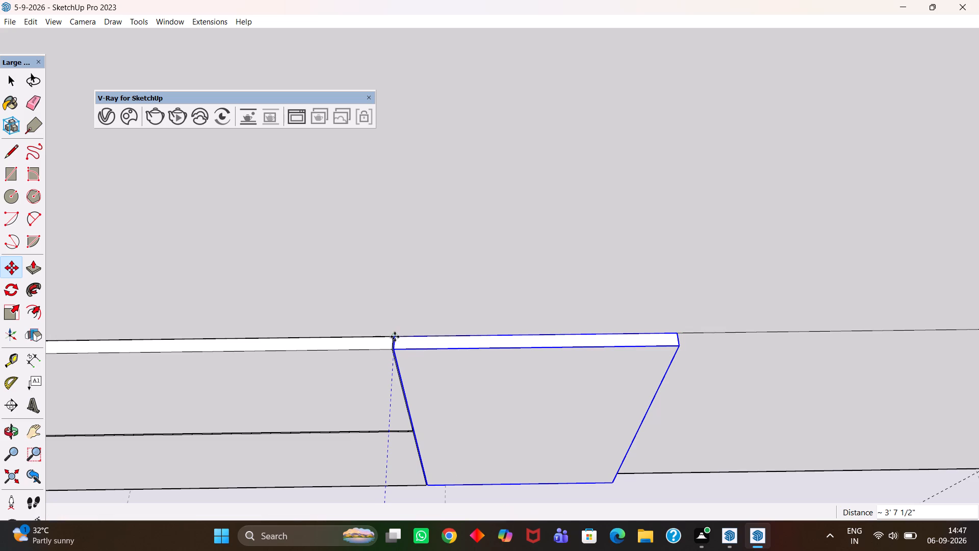
pyautogui.write('/3')
pyautogui.press('Return')
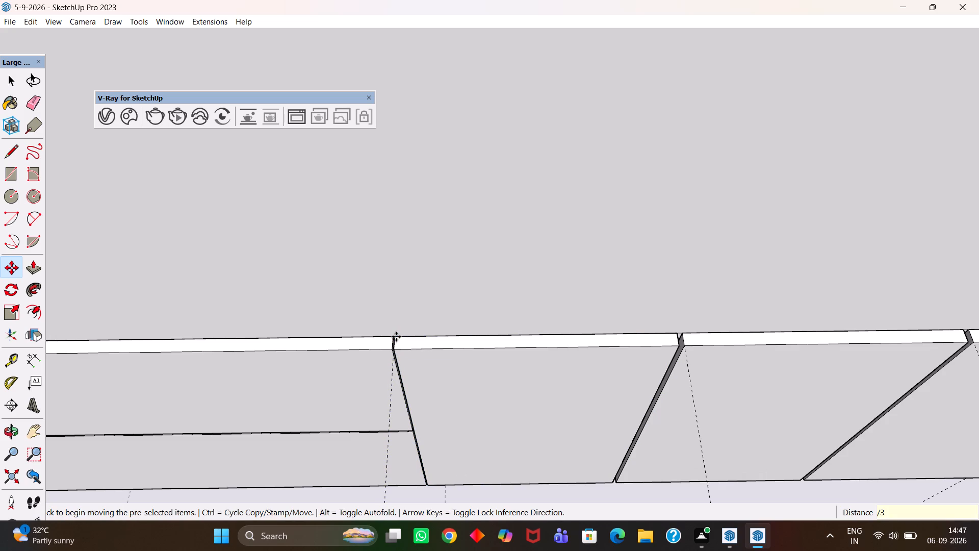
# Examine the row of four equal doors within the whole kitchen.
pyautogui.press('h')
pyautogui.scroll(-5, 439, 350)
pyautogui.moveTo(671, 380); pyautogui.dragTo(325, 308)
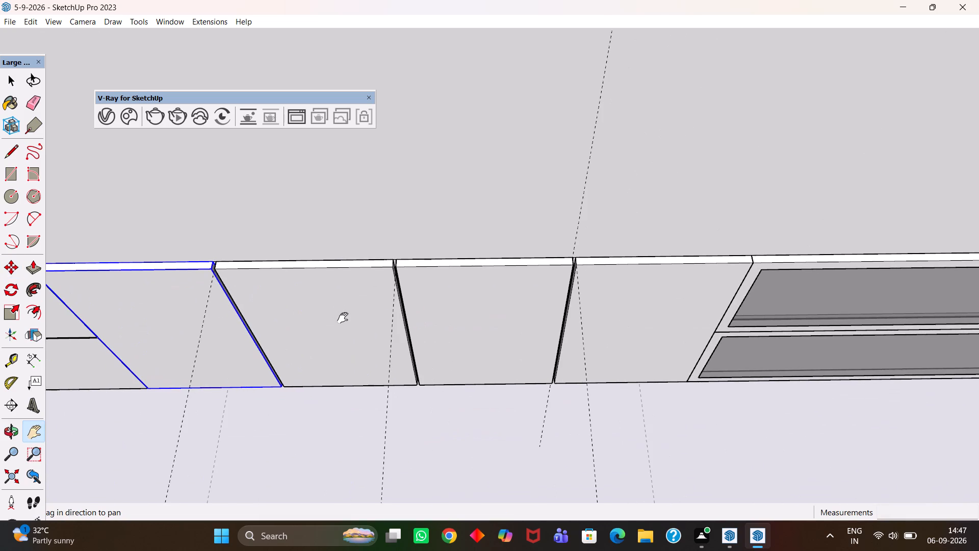
pyautogui.scroll(-2, 345, 321)
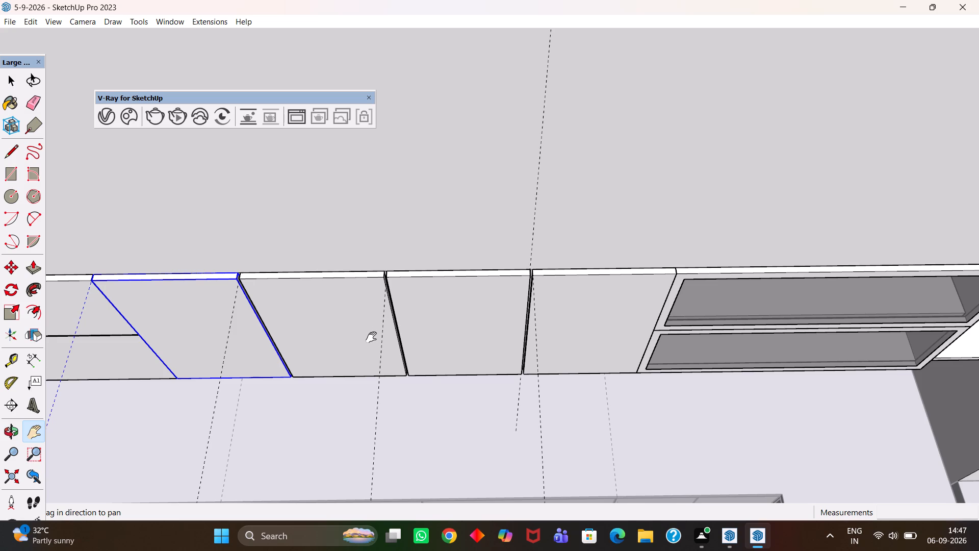
pyautogui.press('h')
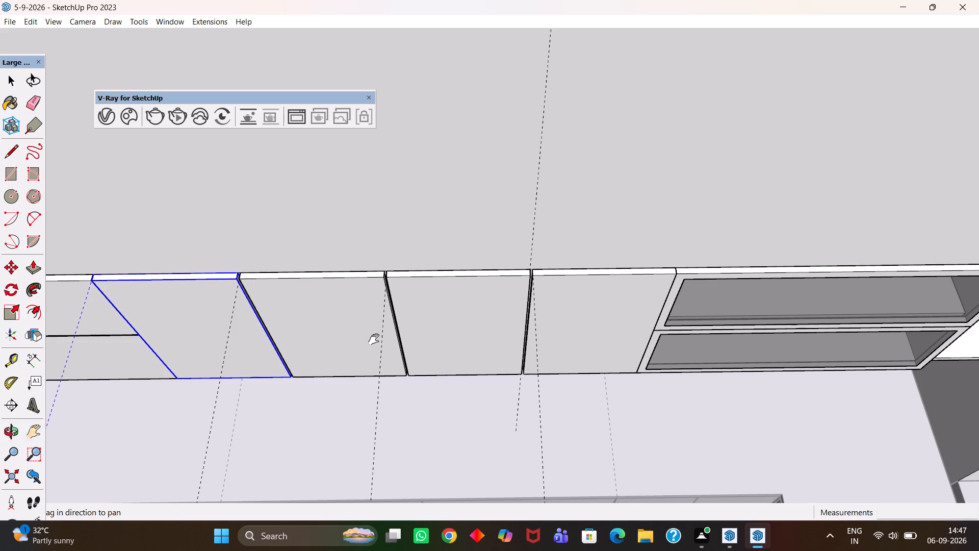
pyautogui.scroll(-4, 374, 343)
pyautogui.scroll(-19, 401, 357)
pyautogui.moveTo(345, 330); pyautogui.dragTo(537, 432)
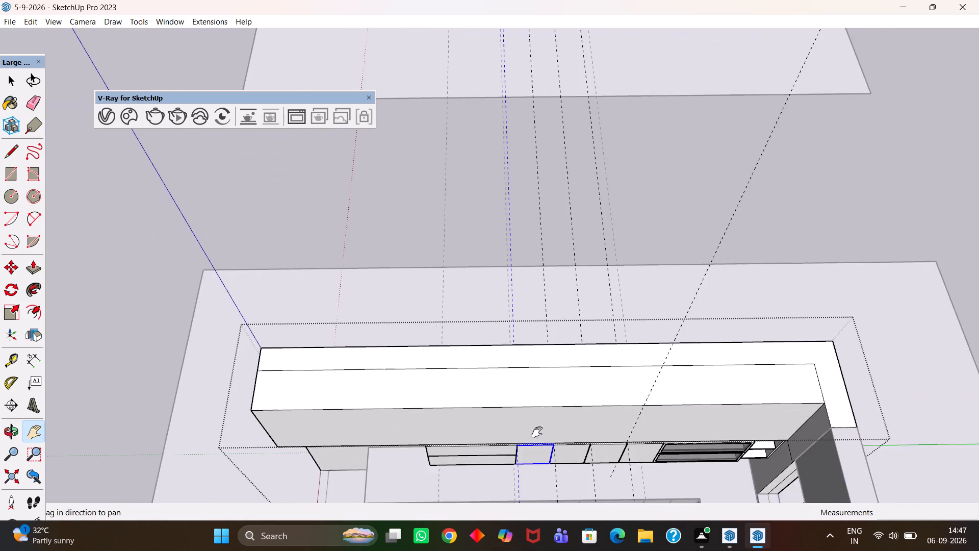
pyautogui.moveTo(540, 455); pyautogui.dragTo(506, 423, button='middle')
pyautogui.scroll(1, 508, 421)
pyautogui.press('space')
pyautogui.click(744, 244)
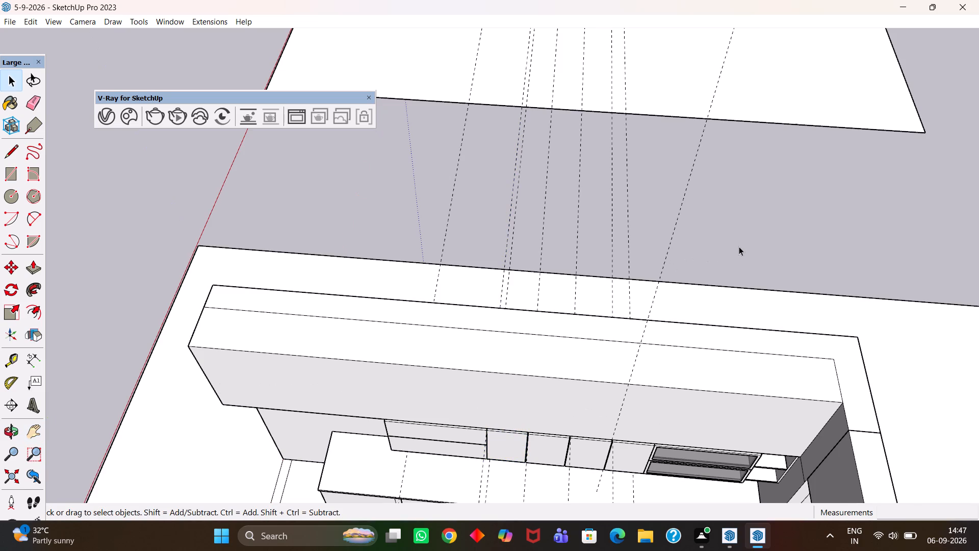
# Reopen the cabinet group and move all four doors together about 2' 1/2" up the wall, above the bare cabinet face.
pyautogui.moveTo(739, 246); pyautogui.dragTo(763, 245, button='middle')
pyautogui.scroll(1, 747, 249)
pyautogui.press('h')
pyautogui.moveTo(630, 402); pyautogui.dragTo(608, 285)
pyautogui.scroll(2, 535, 390)
pyautogui.moveTo(536, 390); pyautogui.dragTo(554, 383, button='middle')
pyautogui.press('space')
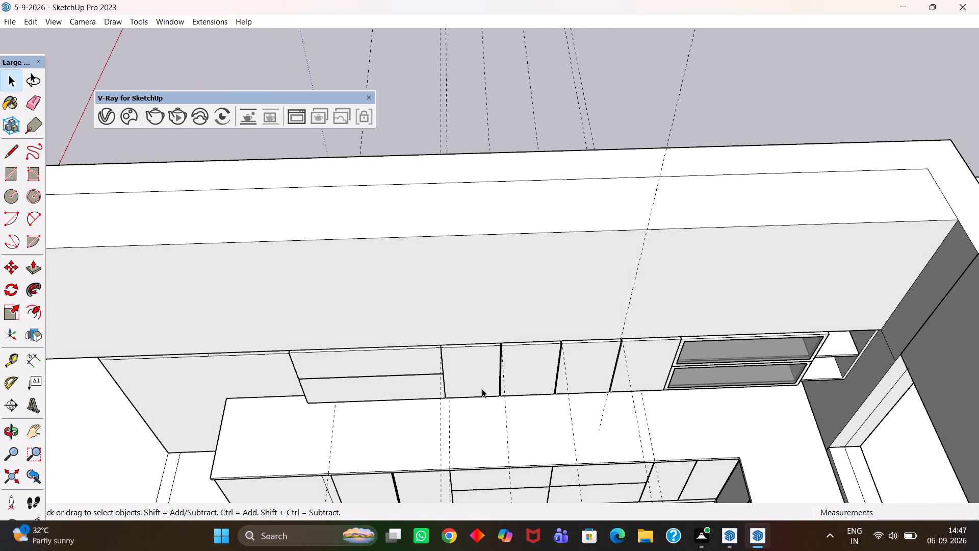
pyautogui.click(476, 388)
pyautogui.doubleClick(476, 388)
pyautogui.click(474, 383)
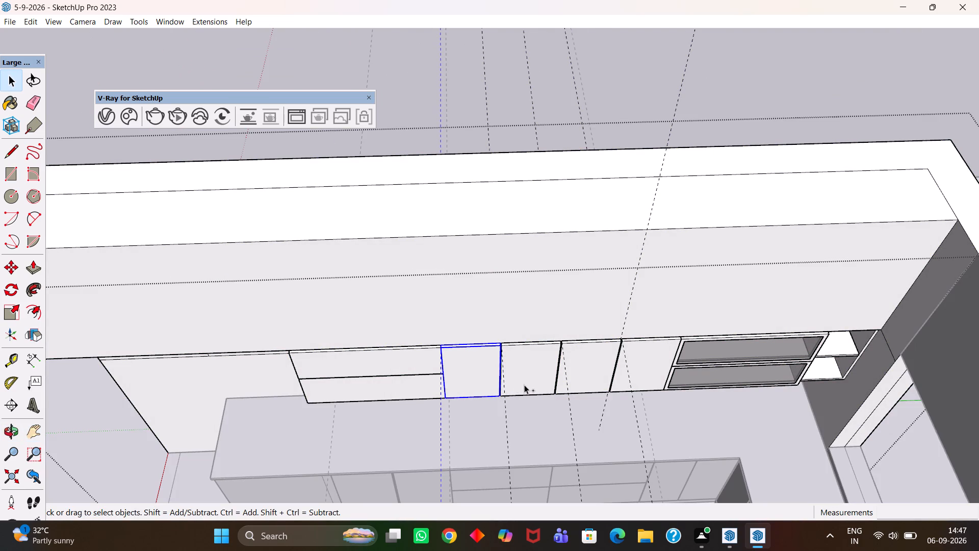
pyautogui.keyDown('ctrl'); pyautogui.click(524, 385); pyautogui.keyUp('ctrl')
pyautogui.keyDown('ctrl'); pyautogui.click(576, 381); pyautogui.keyUp('ctrl')
pyautogui.keyDown('ctrl'); pyautogui.click(636, 380); pyautogui.keyUp('ctrl')
pyautogui.scroll(4, 426, 382)
pyautogui.moveTo(441, 389); pyautogui.dragTo(477, 394, button='middle')
pyautogui.scroll(1, 444, 391)
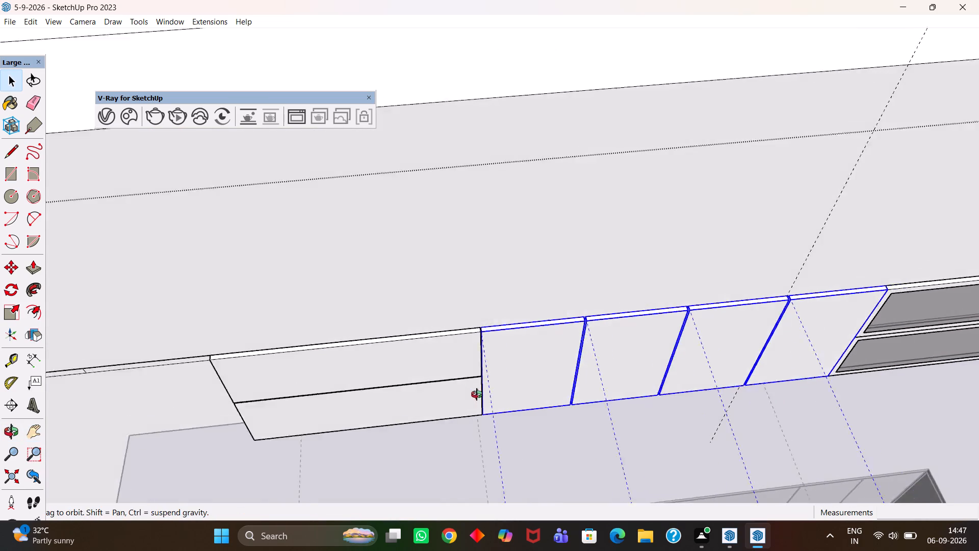
pyautogui.moveTo(477, 394); pyautogui.dragTo(482, 394, button='middle')
pyautogui.scroll(2, 482, 394)
pyautogui.press('m')
pyautogui.click(501, 410)
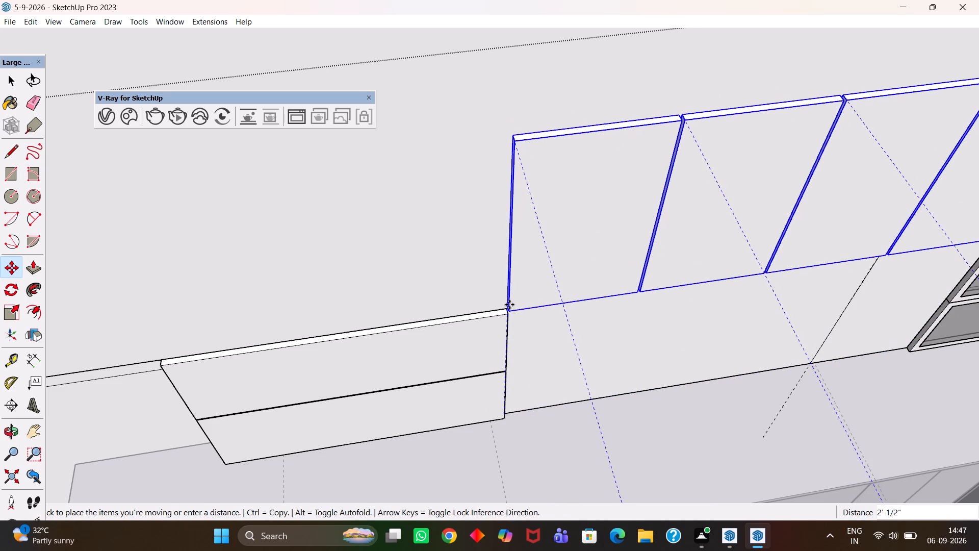
pyautogui.click(508, 304)
# Move the four raised doors so their lower corner meets the bare face's top corner beside the stacked two-panel unit.
pyautogui.press('h')
pyautogui.scroll(9, 508, 307)
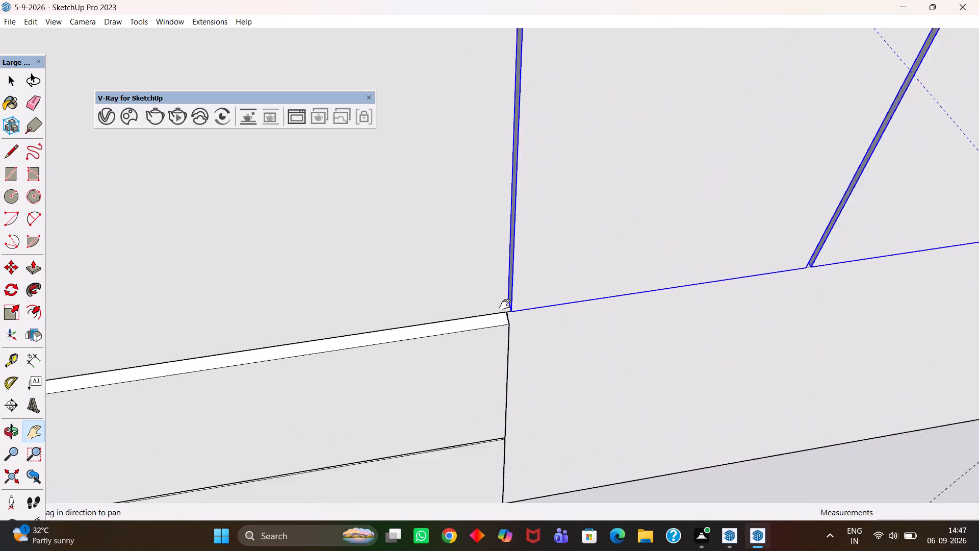
pyautogui.scroll(5, 505, 305)
pyautogui.moveTo(513, 305); pyautogui.dragTo(522, 151, button='middle')
pyautogui.scroll(1, 501, 294)
pyautogui.moveTo(507, 324); pyautogui.dragTo(459, 219, button='middle')
pyautogui.scroll(2, 499, 313)
pyautogui.moveTo(535, 344); pyautogui.dragTo(469, 260, button='middle')
pyautogui.press('m')
pyautogui.scroll(3, 517, 331)
pyautogui.click(502, 325)
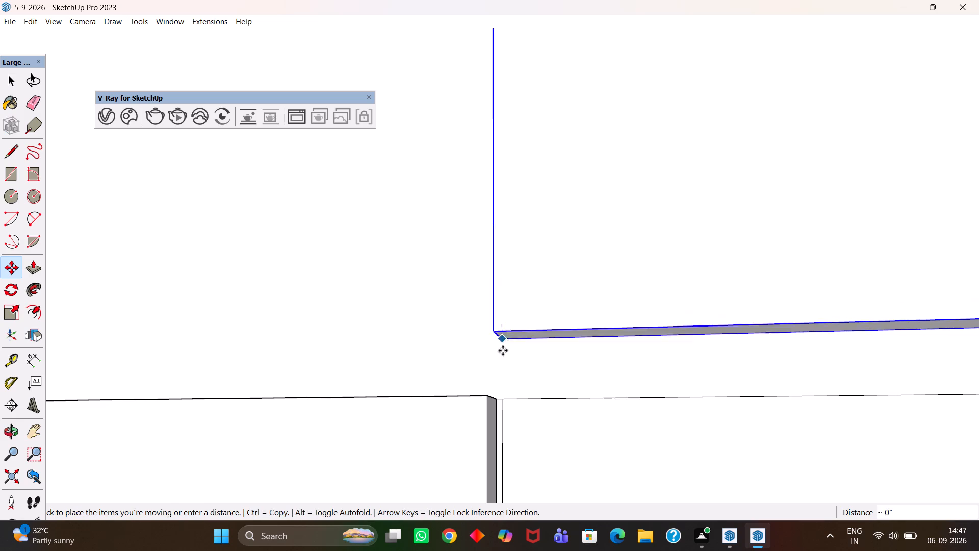
pyautogui.click(503, 393)
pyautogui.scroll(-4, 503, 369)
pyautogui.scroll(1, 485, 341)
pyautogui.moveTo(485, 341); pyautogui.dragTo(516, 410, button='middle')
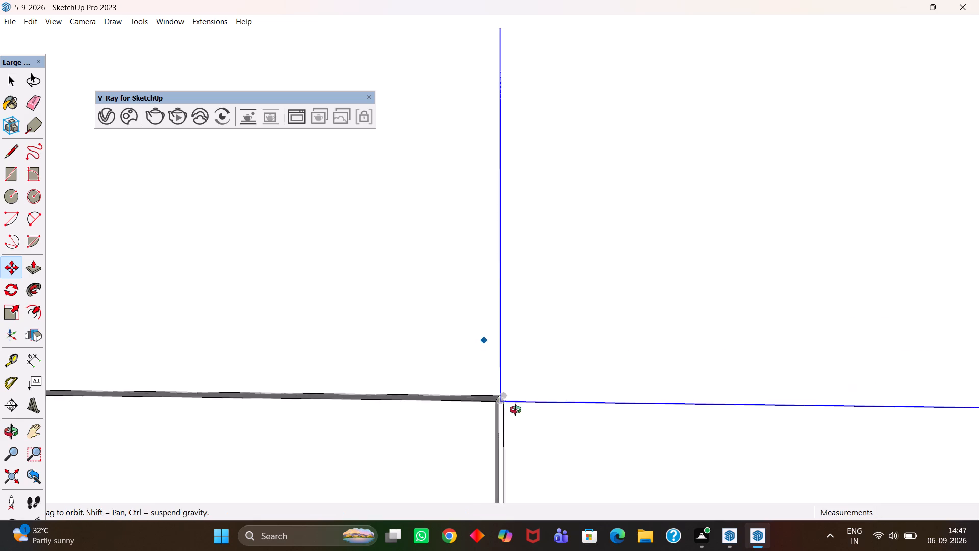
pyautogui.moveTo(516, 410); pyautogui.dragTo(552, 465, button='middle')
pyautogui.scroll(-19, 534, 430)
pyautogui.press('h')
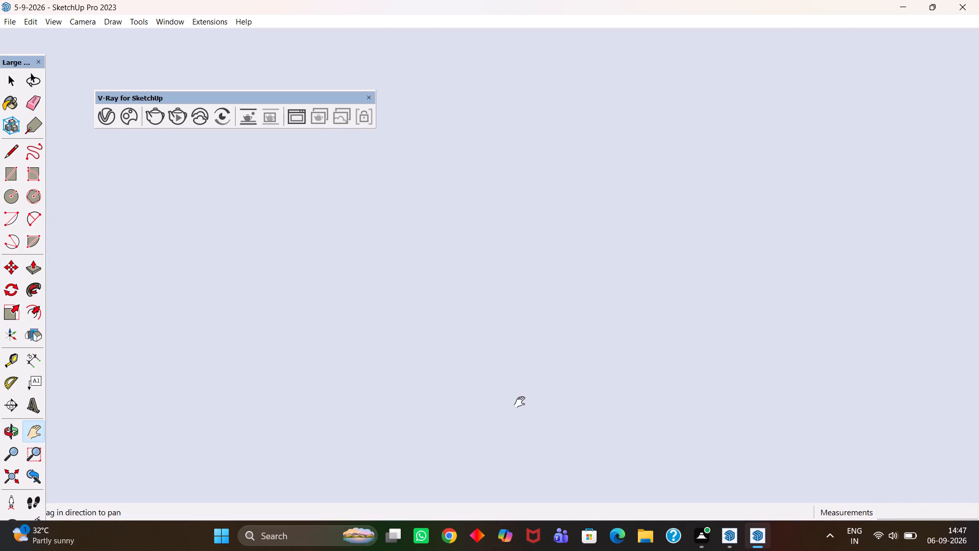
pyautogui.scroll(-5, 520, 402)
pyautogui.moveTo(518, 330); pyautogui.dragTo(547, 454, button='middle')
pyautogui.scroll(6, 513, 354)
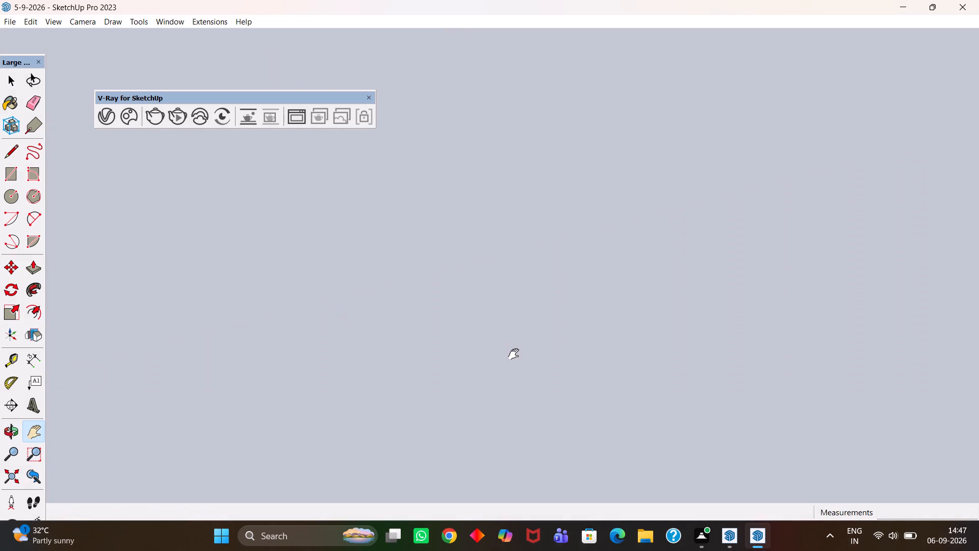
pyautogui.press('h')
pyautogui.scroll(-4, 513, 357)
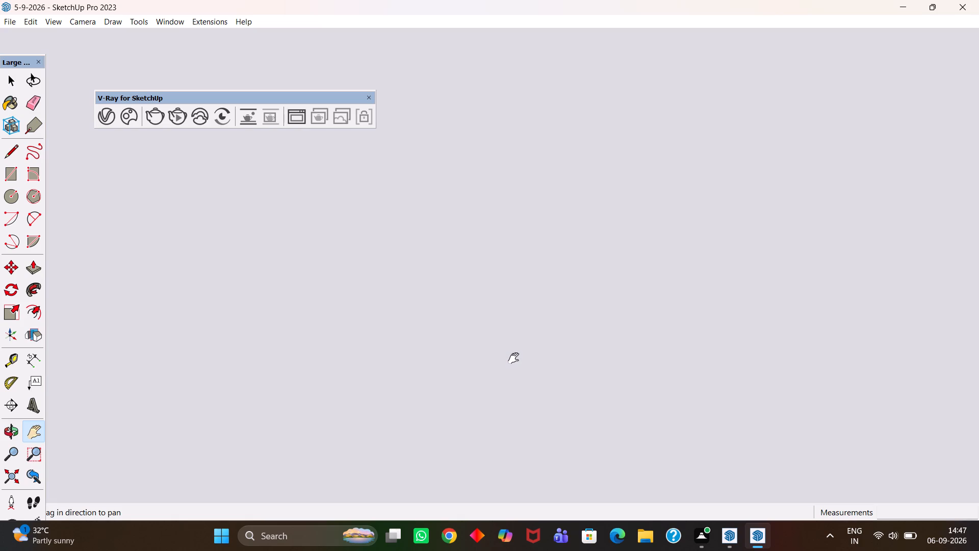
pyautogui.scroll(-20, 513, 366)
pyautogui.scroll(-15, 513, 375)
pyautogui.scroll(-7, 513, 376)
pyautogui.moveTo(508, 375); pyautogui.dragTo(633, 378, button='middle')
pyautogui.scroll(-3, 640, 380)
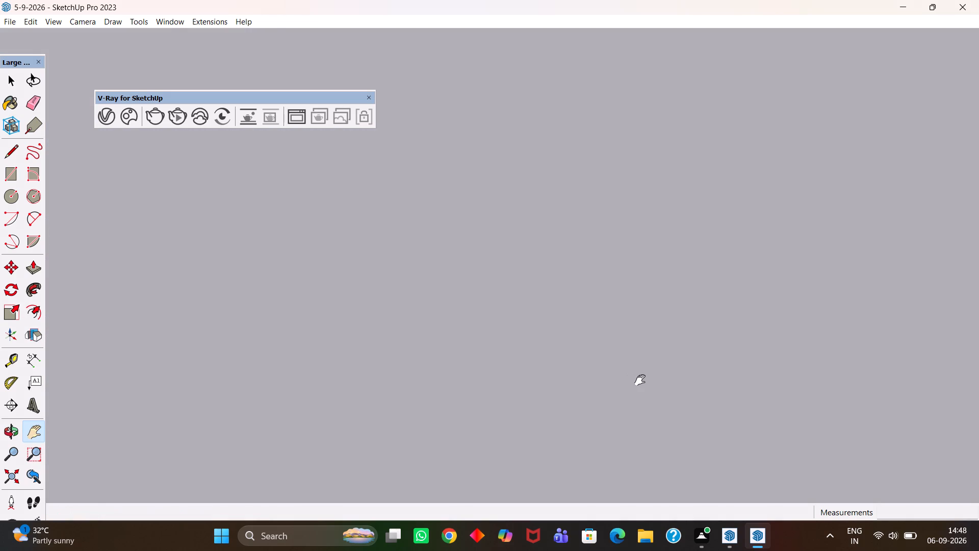
# Extend the top of the first raised door, the one farthest from the stacked two-panel unit, 1' 3" up to the wall's top edge.
pyautogui.scroll(-17, 630, 380)
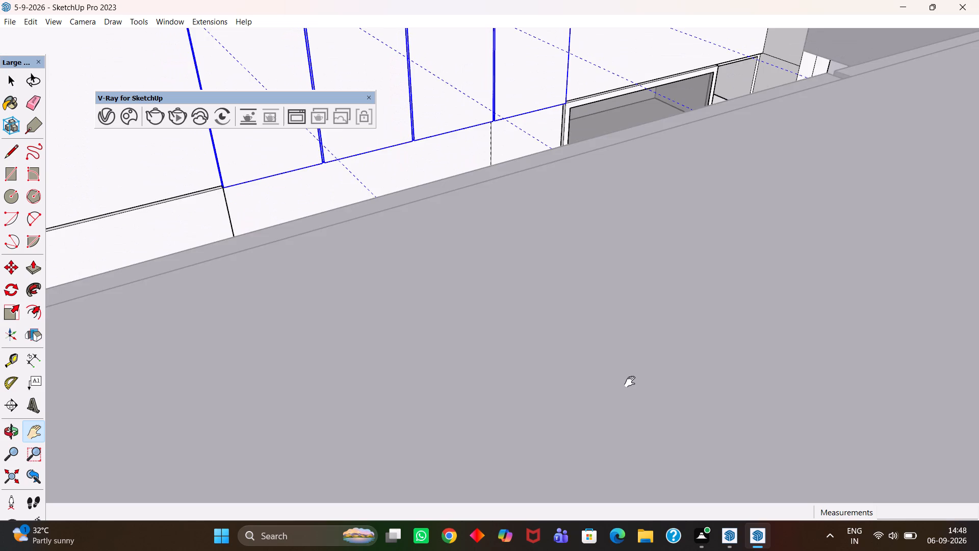
pyautogui.scroll(-7, 630, 384)
pyautogui.press('h')
pyautogui.moveTo(581, 298); pyautogui.dragTo(599, 429)
pyautogui.moveTo(503, 241); pyautogui.dragTo(591, 452)
pyautogui.moveTo(485, 282); pyautogui.dragTo(525, 342)
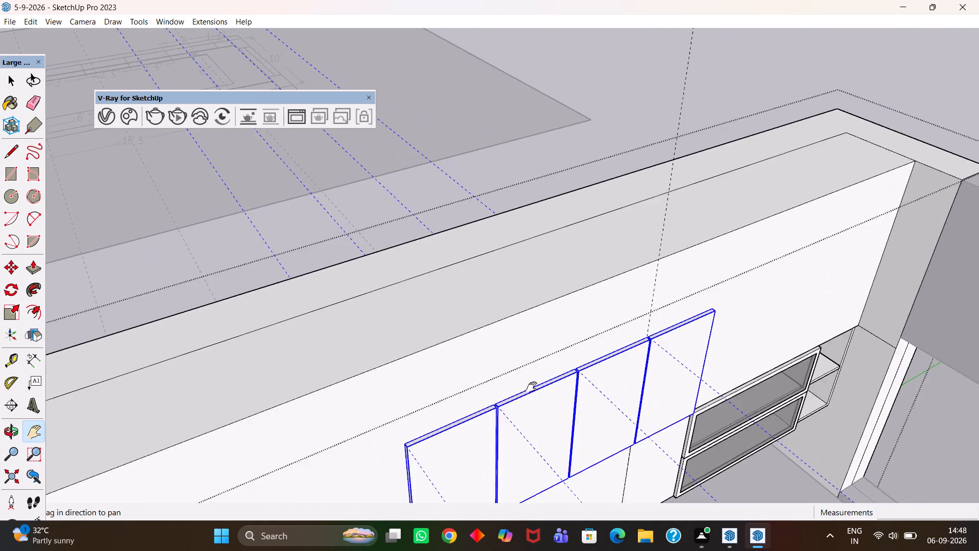
pyautogui.scroll(8, 528, 391)
pyautogui.moveTo(420, 417); pyautogui.dragTo(503, 286)
pyautogui.scroll(-3, 512, 318)
pyautogui.moveTo(519, 320); pyautogui.dragTo(469, 344, button='middle')
pyautogui.scroll(1, 519, 320)
pyautogui.scroll(2, 468, 342)
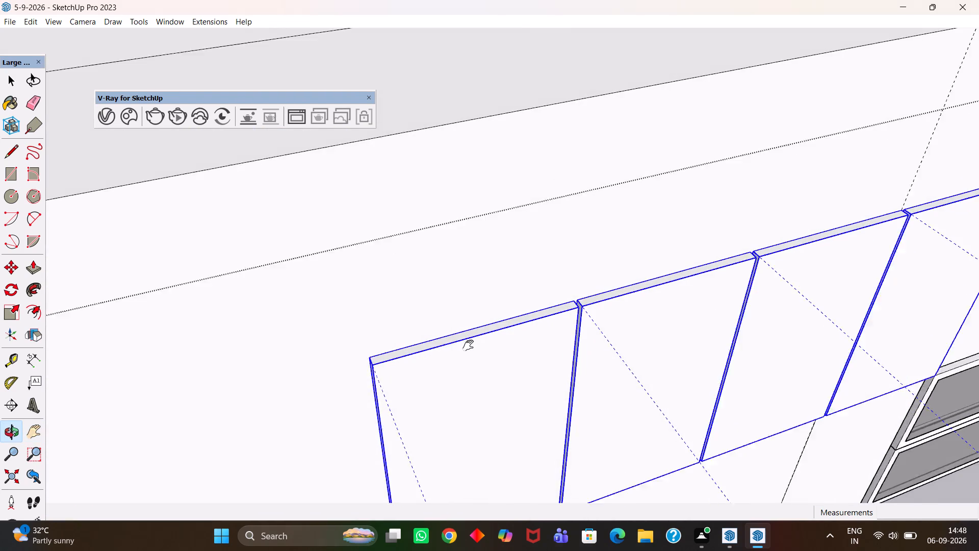
pyautogui.press('space')
pyautogui.scroll(3, 454, 345)
pyautogui.tripleClick(451, 334)
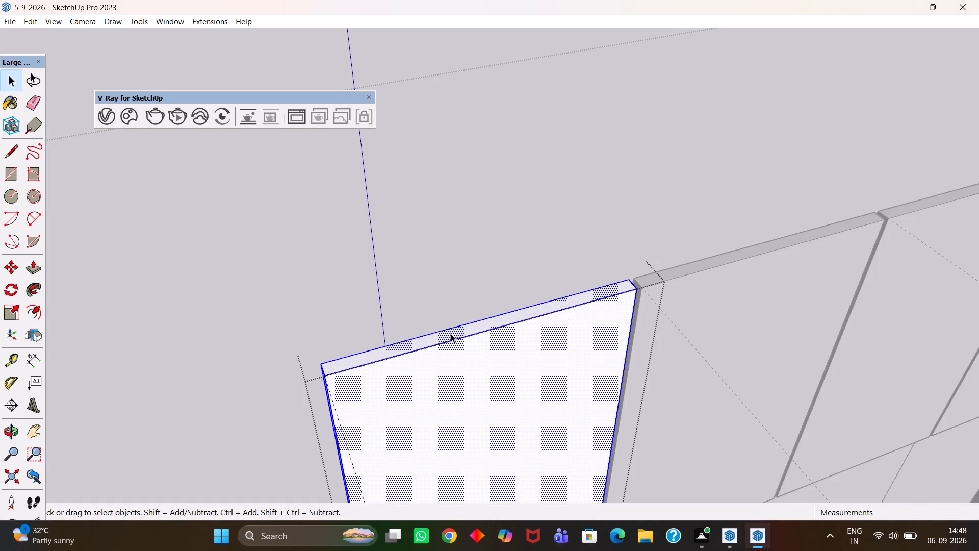
pyautogui.click(451, 334)
pyautogui.press('p')
pyautogui.click(451, 334)
pyautogui.scroll(-10, 396, 295)
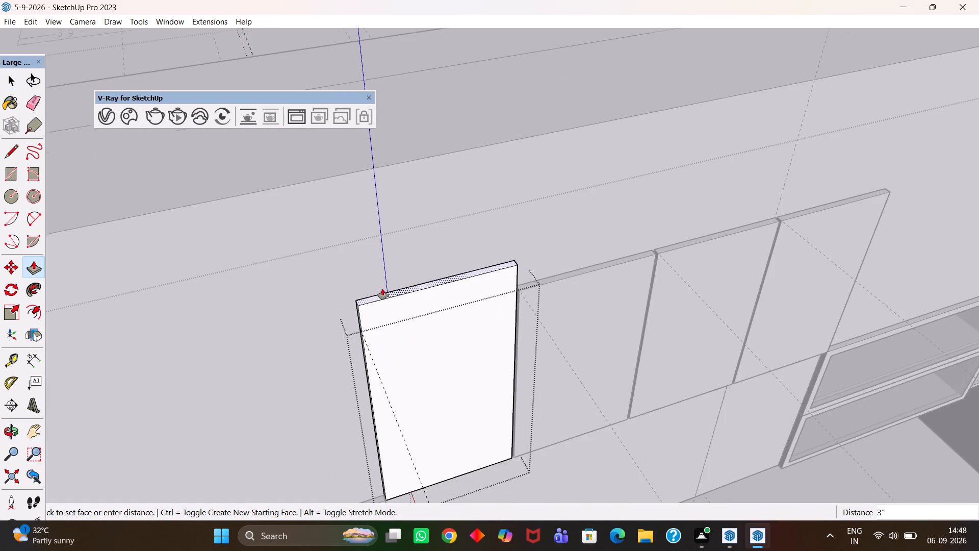
pyautogui.scroll(-2, 382, 289)
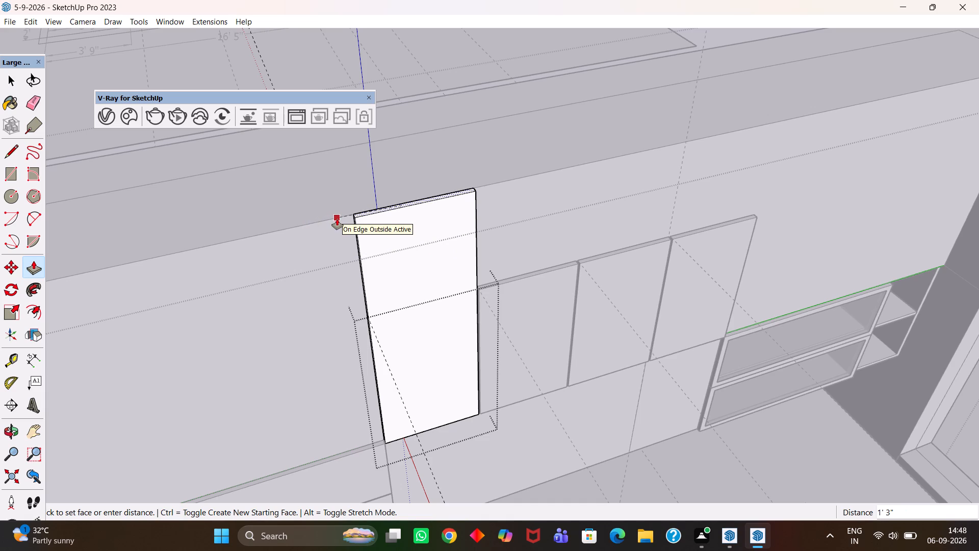
pyautogui.click(337, 219)
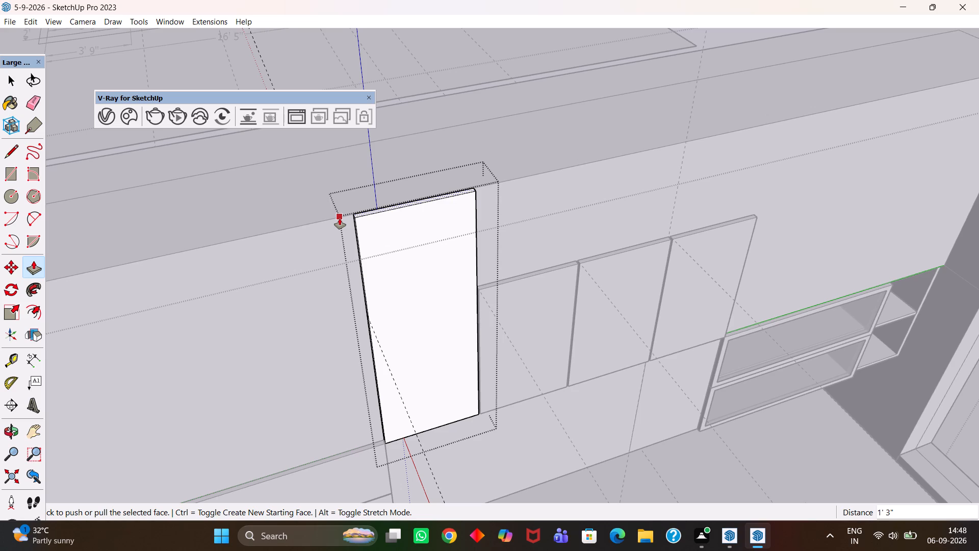
# Extend the top of the second raised door 1' 3" upward, level with the first tall door.
pyautogui.press('h')
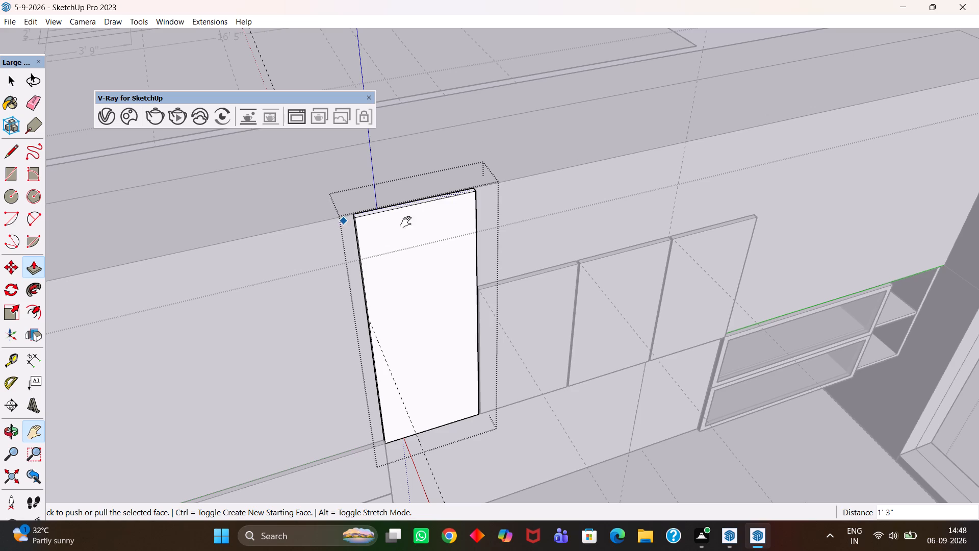
pyautogui.moveTo(493, 229); pyautogui.dragTo(423, 253, button='middle')
pyautogui.scroll(3, 452, 278)
pyautogui.press('space')
pyautogui.click(471, 303)
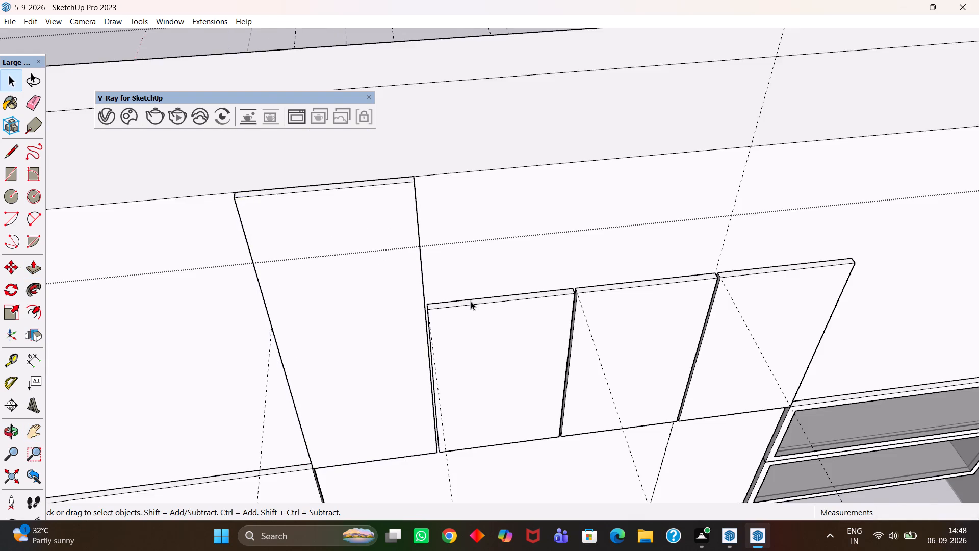
pyautogui.scroll(2, 471, 301)
pyautogui.doubleClick(471, 301)
pyautogui.click(467, 301)
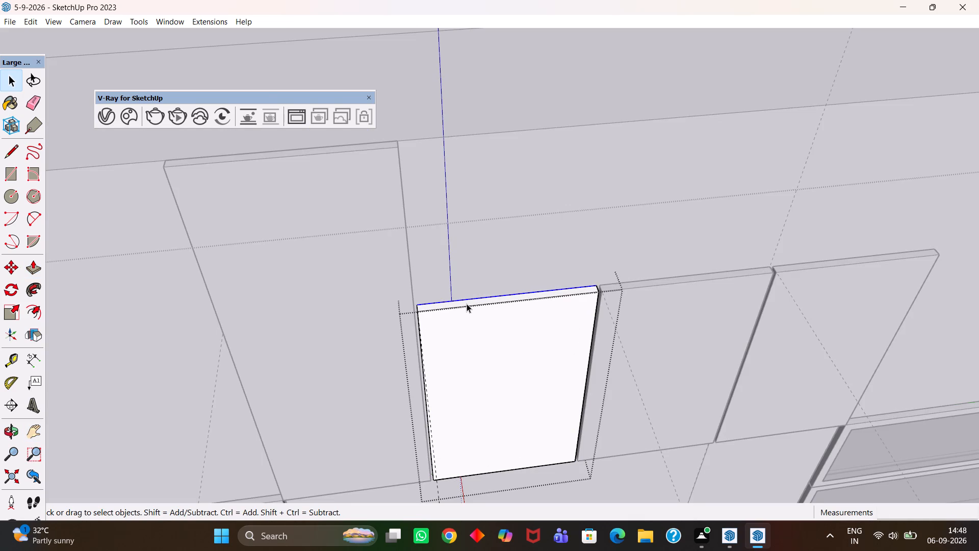
pyautogui.click(467, 304)
pyautogui.press('p')
pyautogui.click(467, 304)
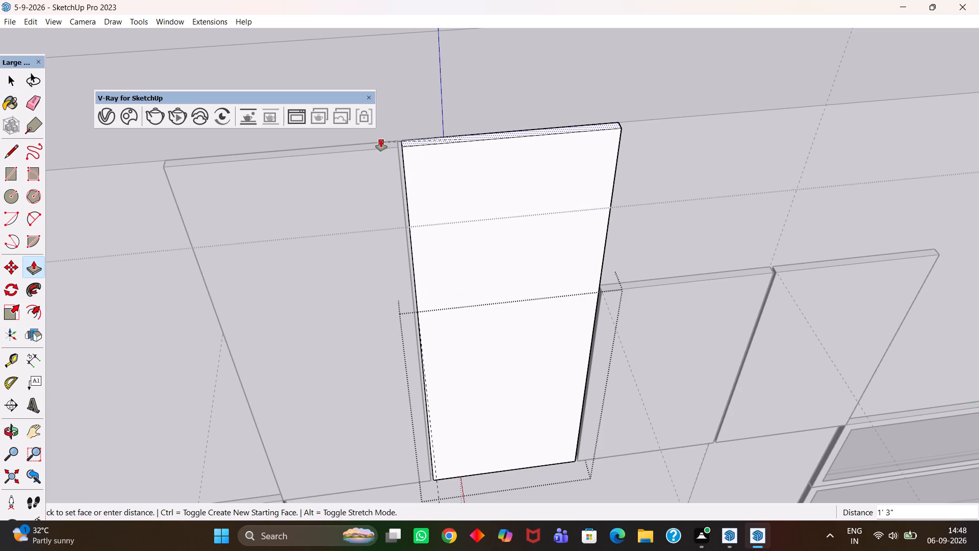
pyautogui.click(381, 140)
# Extend the top of the third raised door 1' 3" upward, level with the taller doors beside it.
pyautogui.press('h')
pyautogui.moveTo(633, 225); pyautogui.dragTo(433, 226)
pyautogui.press('space')
pyautogui.scroll(2, 456, 266)
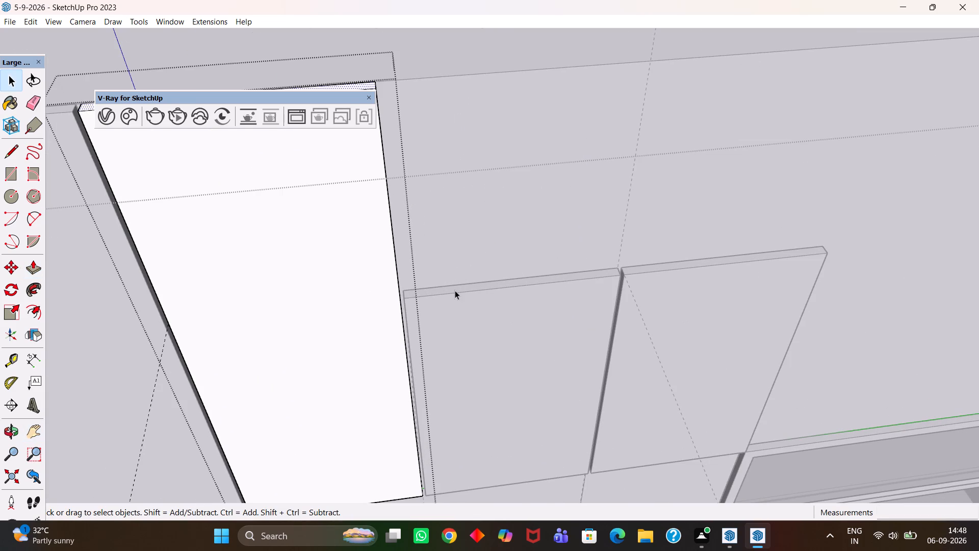
pyautogui.doubleClick(454, 289)
pyautogui.click(454, 288)
pyautogui.click(454, 288)
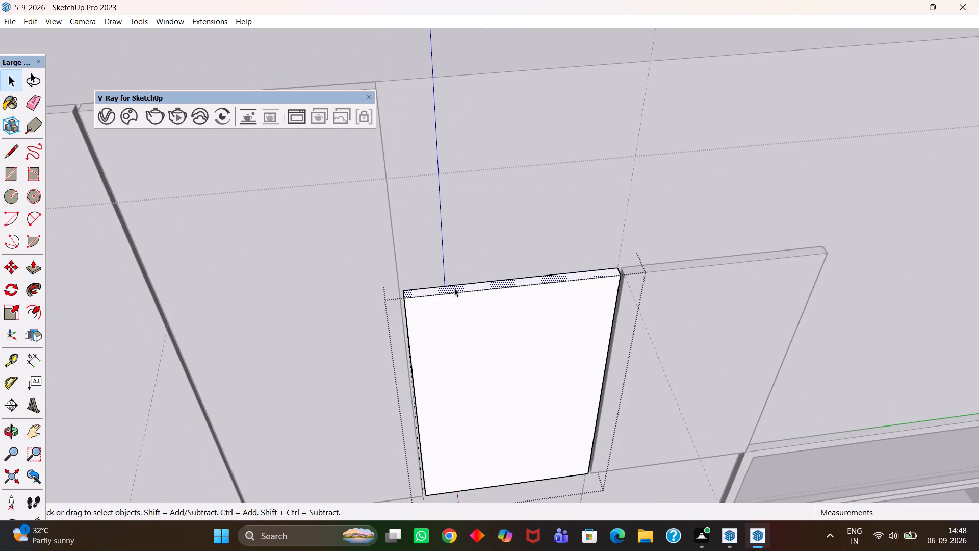
pyautogui.press('p')
pyautogui.click(454, 288)
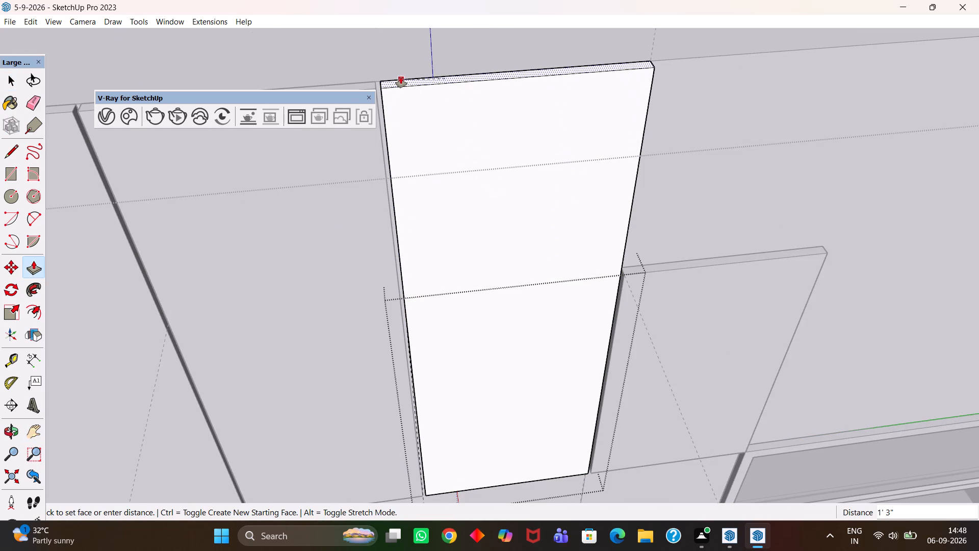
pyautogui.click(401, 77)
# Extend the top of the fourth raised door up to the level of the three taller doors and close the door group.
pyautogui.press('h')
pyautogui.moveTo(558, 207); pyautogui.dragTo(402, 234)
pyautogui.moveTo(499, 302); pyautogui.dragTo(481, 309, button='middle')
pyautogui.scroll(2, 482, 309)
pyautogui.press('space')
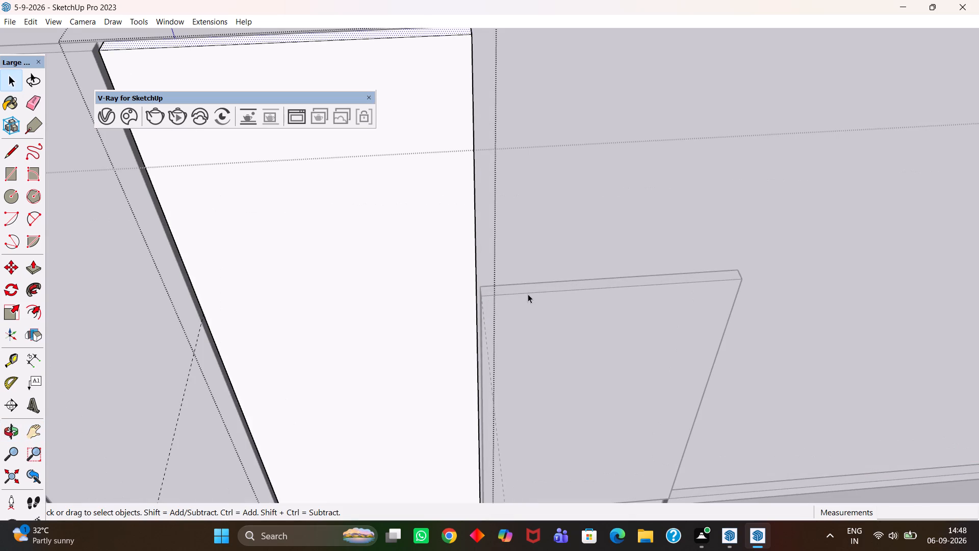
pyautogui.doubleClick(526, 287)
pyautogui.click(527, 289)
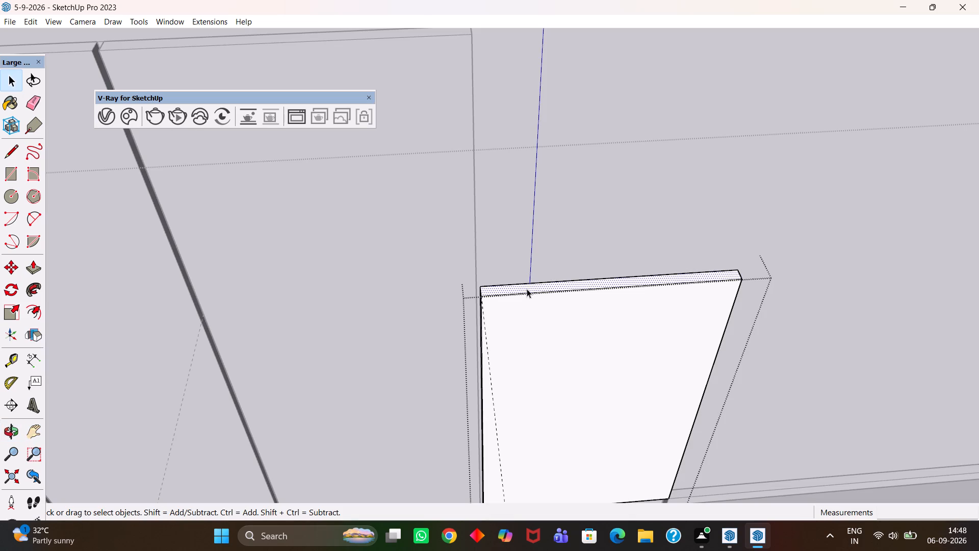
pyautogui.press('p')
pyautogui.click(527, 288)
pyautogui.scroll(-5, 462, 127)
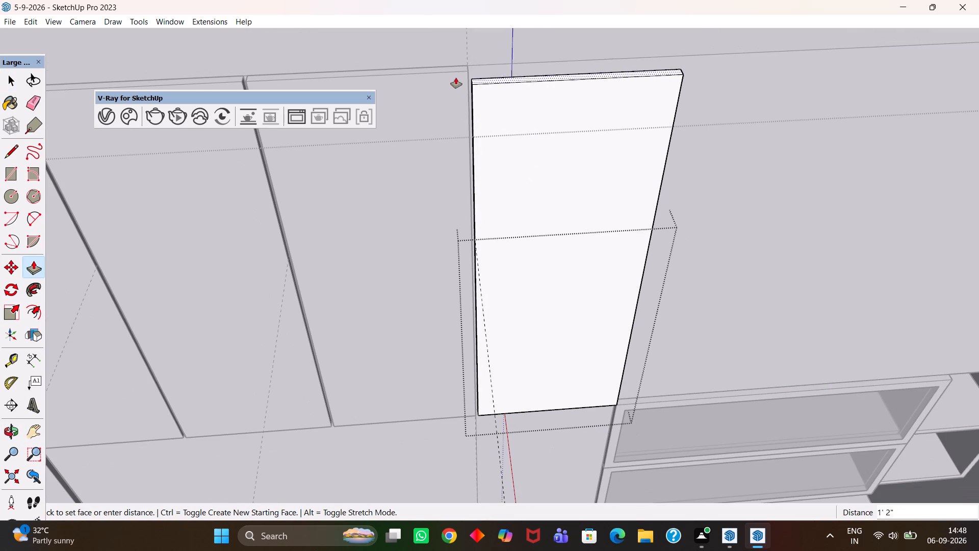
pyautogui.click(452, 66)
pyautogui.press('h')
pyautogui.scroll(-14, 507, 215)
pyautogui.press('space')
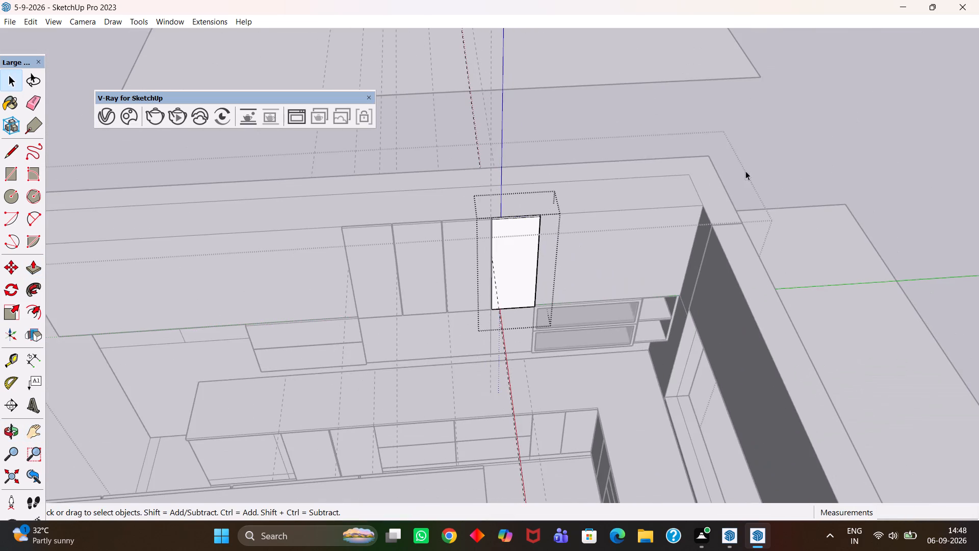
pyautogui.click(797, 128)
# Copy the last tall door about 1' 2 1/2" along the wall so it sits directly beside the row, above the stacked two-panel unit.
pyautogui.scroll(4, 493, 274)
pyautogui.moveTo(465, 301); pyautogui.dragTo(447, 248, button='middle')
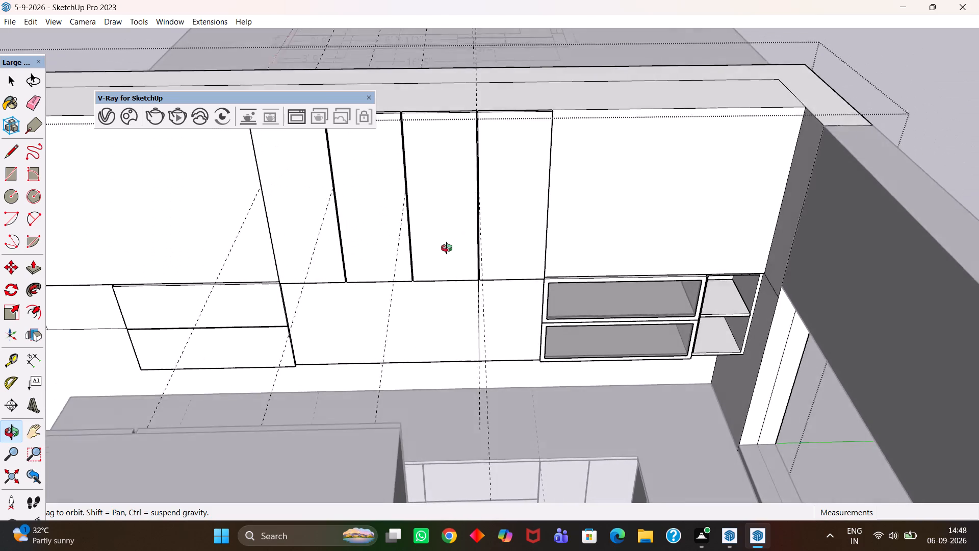
pyautogui.moveTo(447, 248); pyautogui.dragTo(453, 272, button='middle')
pyautogui.middleClick(458, 277)
pyautogui.press('h')
pyautogui.scroll(1, 467, 291)
pyautogui.moveTo(433, 294); pyautogui.dragTo(458, 324)
pyautogui.moveTo(610, 318); pyautogui.dragTo(541, 357)
pyautogui.moveTo(533, 348); pyautogui.dragTo(505, 360, button='middle')
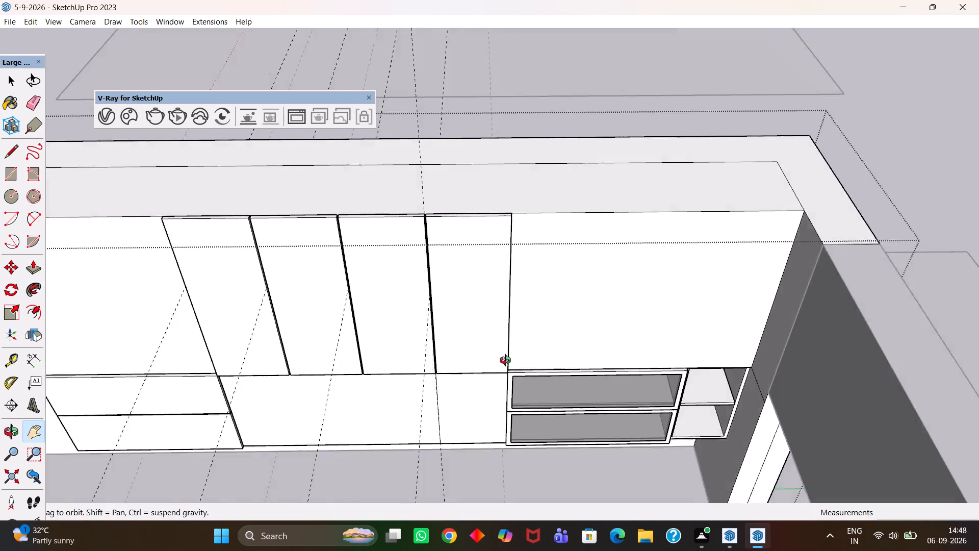
pyautogui.moveTo(505, 360); pyautogui.dragTo(519, 375, button='middle')
pyautogui.moveTo(509, 350); pyautogui.dragTo(459, 364)
pyautogui.middleClick(440, 354)
pyautogui.press('space')
pyautogui.scroll(1, 429, 352)
pyautogui.click(425, 344)
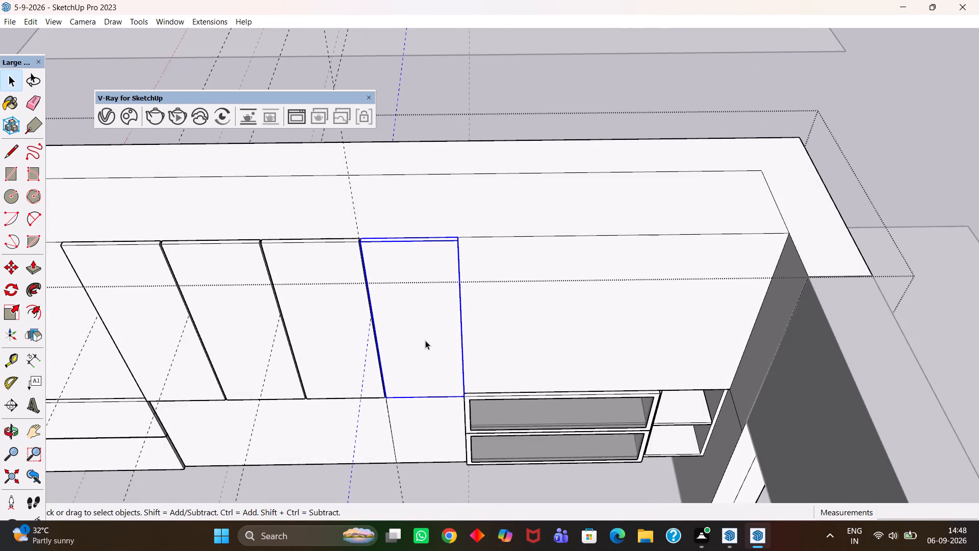
pyautogui.press('m')
pyautogui.click(358, 237)
pyautogui.scroll(2, 462, 248)
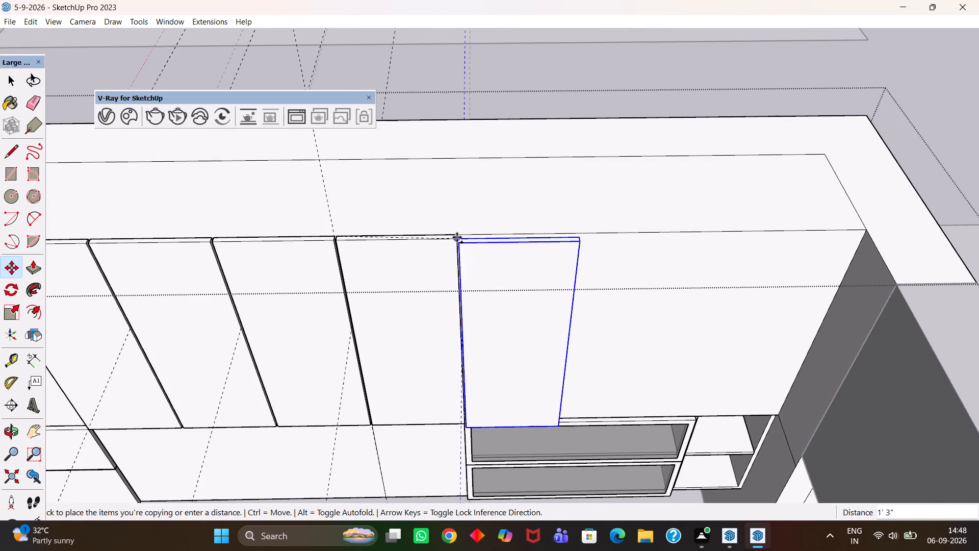
pyautogui.scroll(6, 457, 235)
pyautogui.click(457, 235)
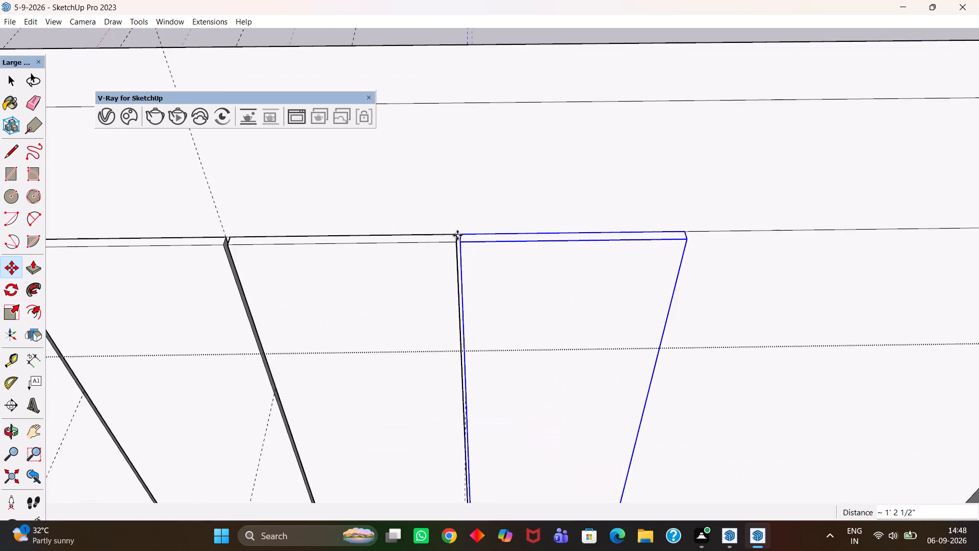
# Place a vertical guide on the upper wall 1'3" from the corner with the side wall.
pyautogui.scroll(-5, 457, 238)
pyautogui.press('h')
pyautogui.moveTo(637, 275); pyautogui.dragTo(421, 246)
pyautogui.scroll(-4, 422, 251)
pyautogui.scroll(6, 452, 295)
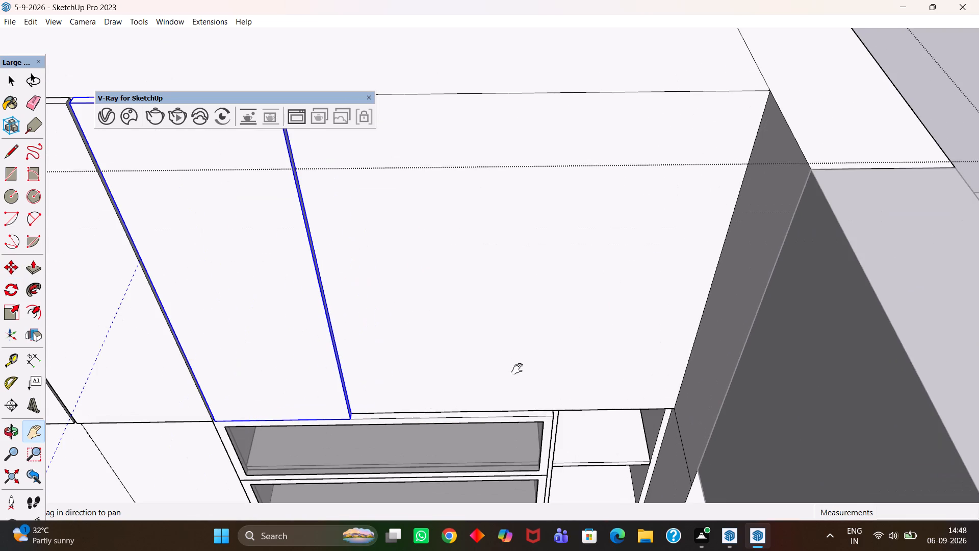
pyautogui.press('t')
pyautogui.click(704, 317)
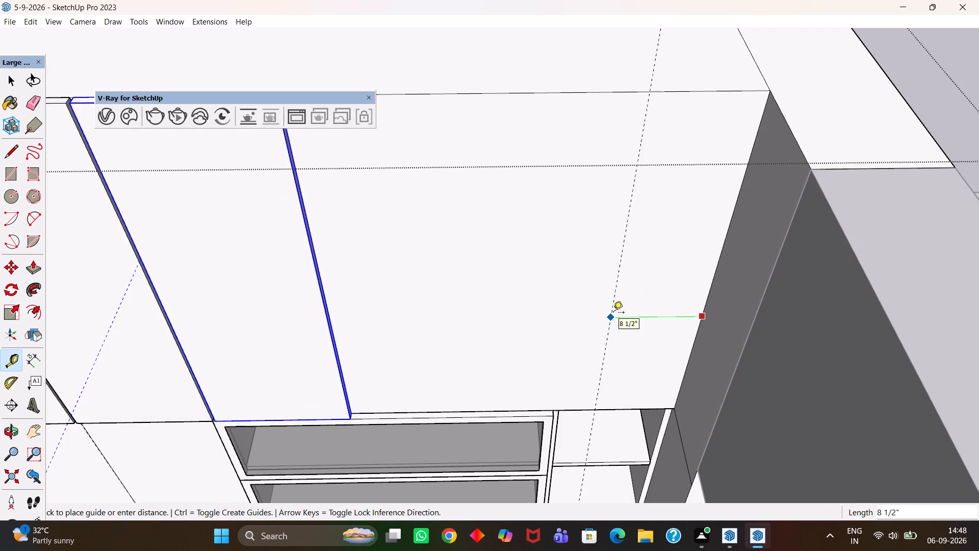
pyautogui.write('1\'3"')
pyautogui.press('Return')
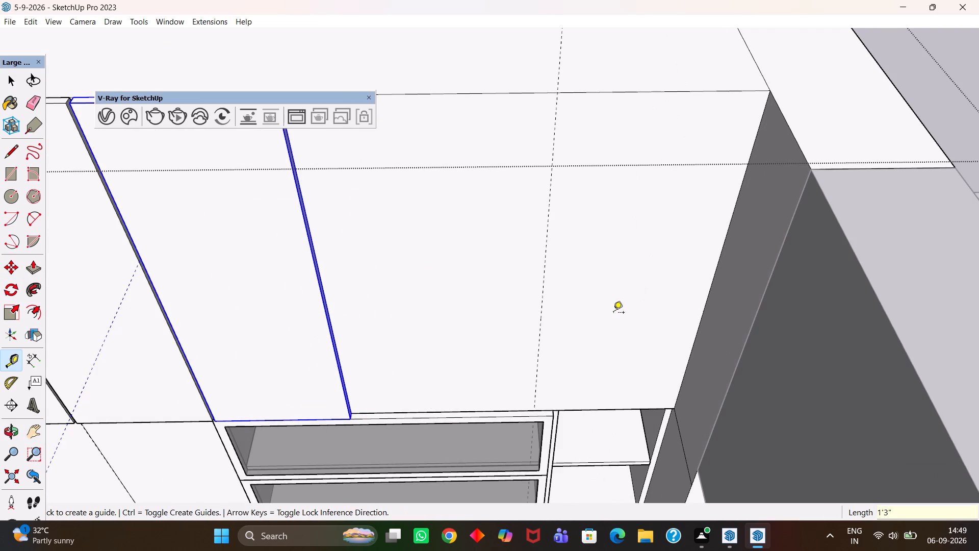
# Place a second vertical guide about 1' 1" from the wall corner, aligned with the divider between the stacked unit and open shelves.
pyautogui.moveTo(593, 352); pyautogui.dragTo(588, 305, button='middle')
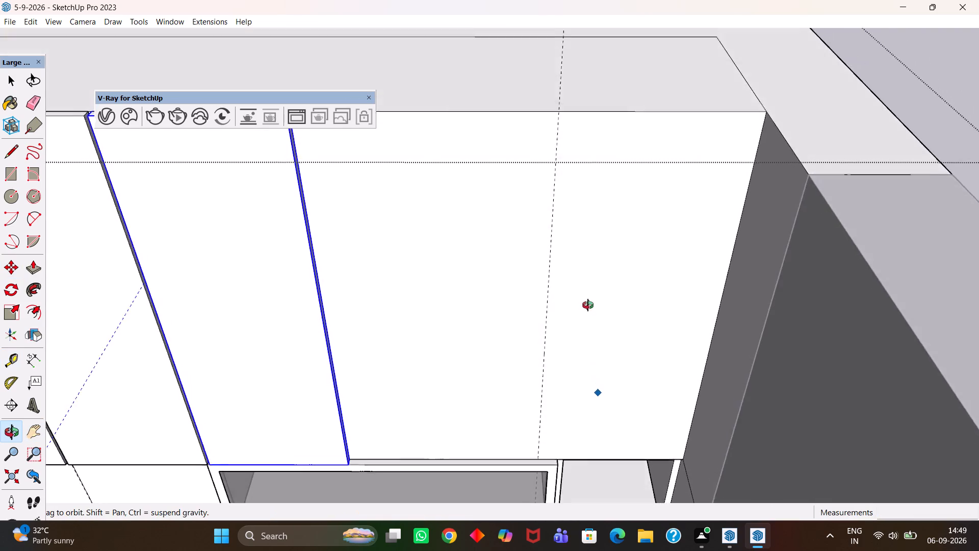
pyautogui.moveTo(588, 305); pyautogui.dragTo(577, 275, button='middle')
pyautogui.press('h')
pyautogui.moveTo(569, 376); pyautogui.dragTo(554, 222)
pyautogui.moveTo(569, 283); pyautogui.dragTo(536, 213, button='middle')
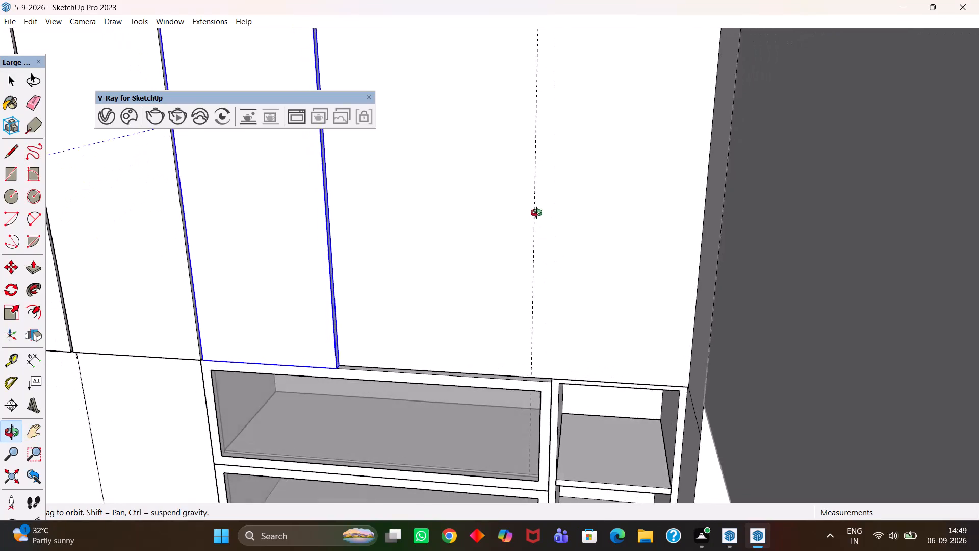
pyautogui.moveTo(536, 213); pyautogui.dragTo(570, 279, button='middle')
pyautogui.press('h')
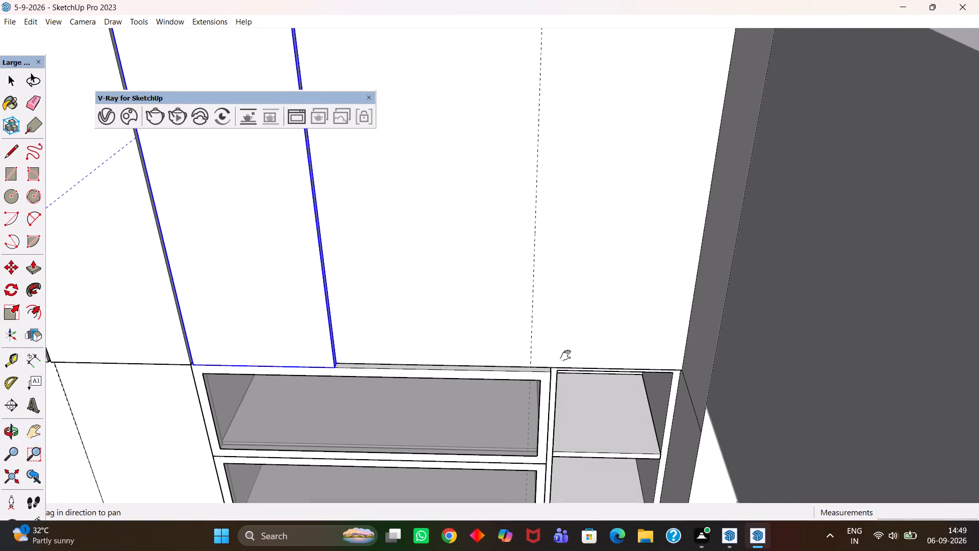
pyautogui.moveTo(576, 360); pyautogui.dragTo(571, 355, button='middle')
pyautogui.press('t')
pyautogui.click(681, 355)
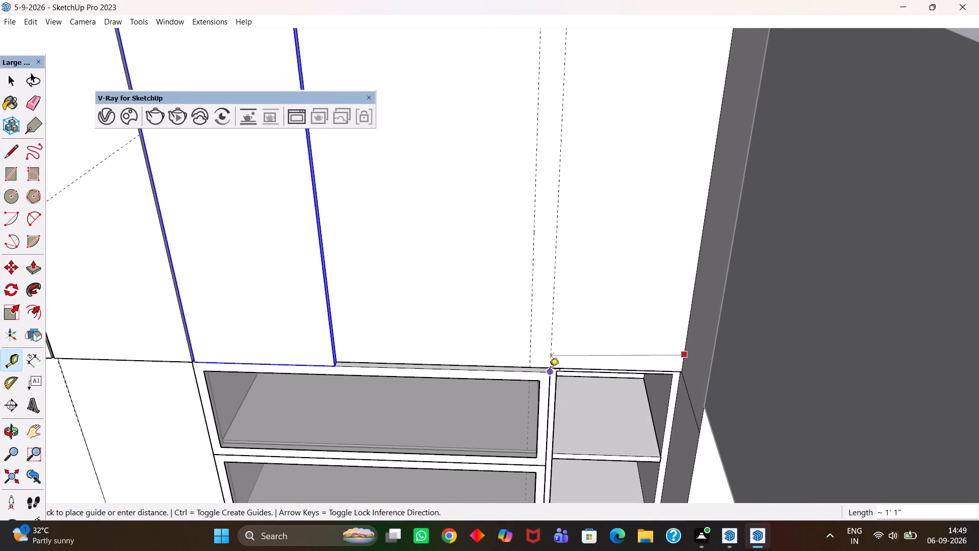
pyautogui.click(550, 370)
# Pull the corner-facing side face of the last tall door slightly toward the wall corner and close the door group.
pyautogui.moveTo(561, 378); pyautogui.dragTo(572, 423, button='middle')
pyautogui.scroll(1, 554, 412)
pyautogui.scroll(-3, 471, 383)
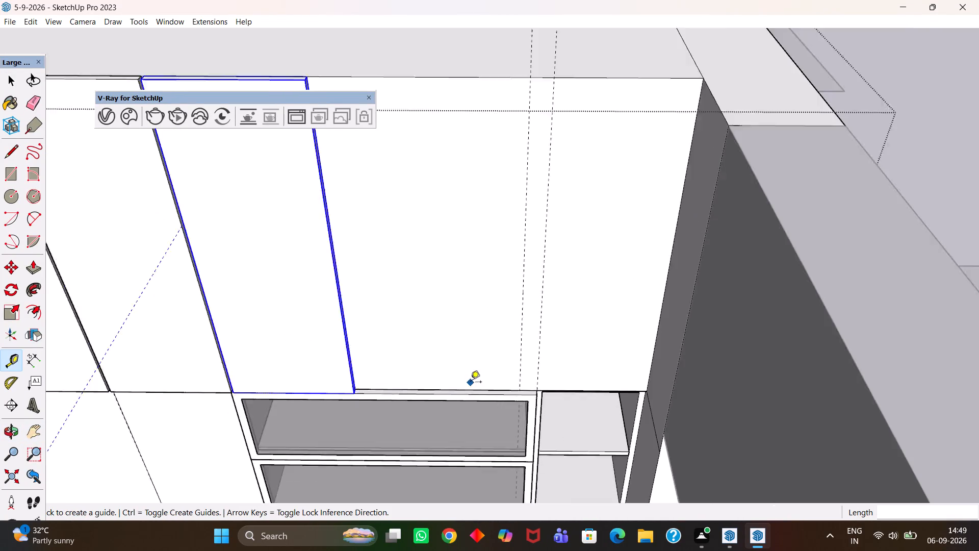
pyautogui.scroll(-2, 471, 383)
pyautogui.moveTo(432, 291); pyautogui.dragTo(427, 378, button='middle')
pyautogui.press('h')
pyautogui.moveTo(394, 281); pyautogui.dragTo(469, 401)
pyautogui.moveTo(470, 401); pyautogui.dragTo(445, 379, button='middle')
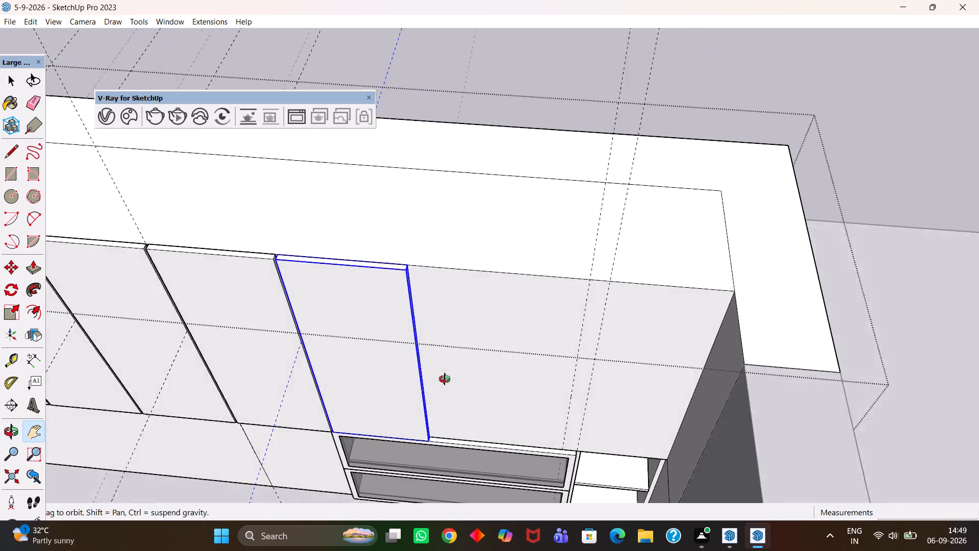
pyautogui.moveTo(445, 379); pyautogui.dragTo(425, 365, button='middle')
pyautogui.scroll(6, 395, 334)
pyautogui.moveTo(413, 350); pyautogui.dragTo(387, 355, button='middle')
pyautogui.scroll(2, 397, 364)
pyautogui.press('space')
pyautogui.scroll(3, 409, 351)
pyautogui.press('space')
pyautogui.doubleClick(396, 341)
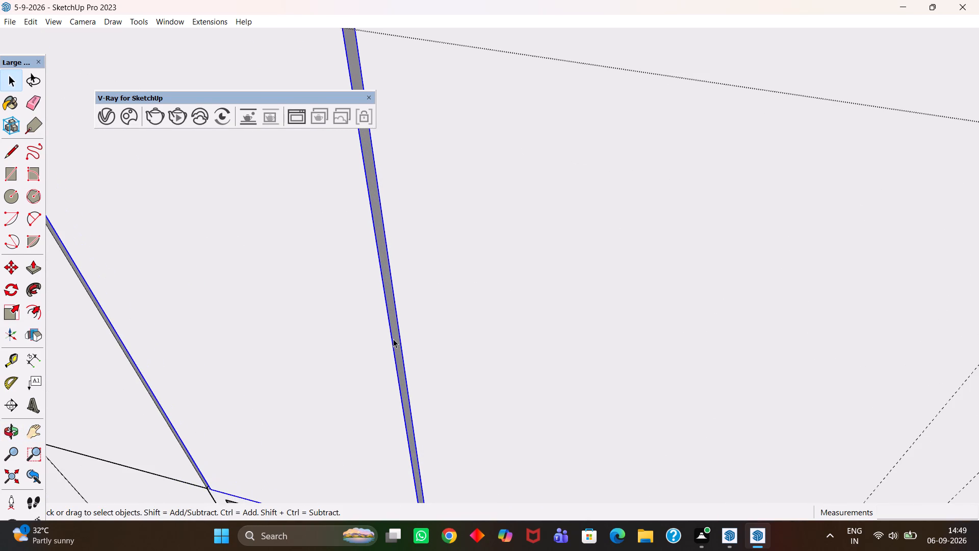
pyautogui.click(393, 339)
pyautogui.scroll(5, 393, 340)
pyautogui.doubleClick(394, 340)
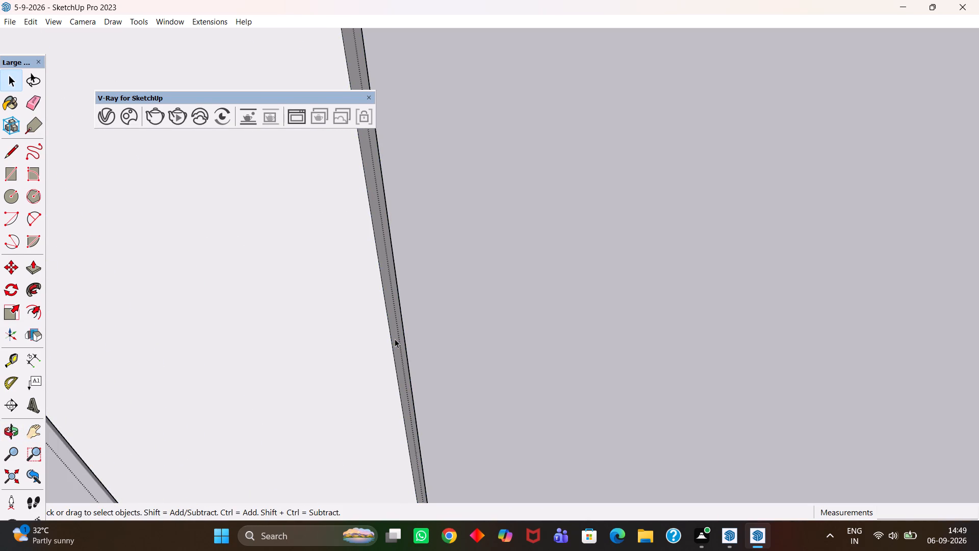
pyautogui.click(395, 339)
pyautogui.click(397, 340)
pyautogui.press('p')
pyautogui.click(397, 340)
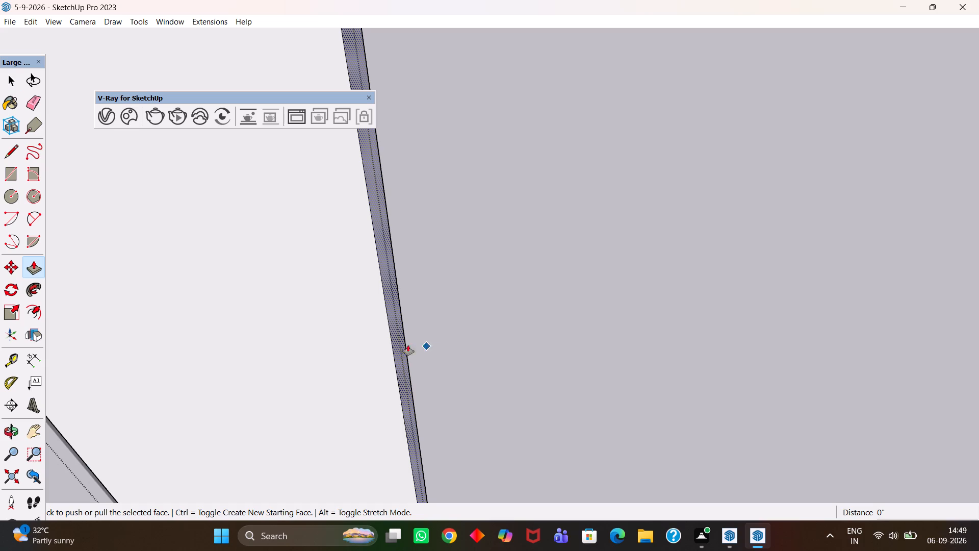
pyautogui.click(396, 346)
pyautogui.click(419, 353)
pyautogui.press('h')
pyautogui.scroll(-2, 424, 356)
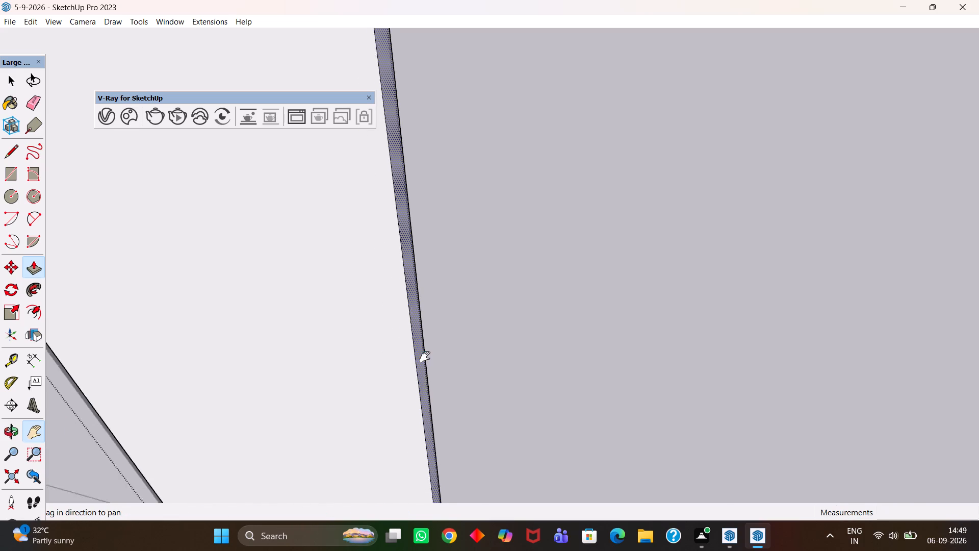
pyautogui.scroll(-19, 425, 357)
pyautogui.moveTo(424, 360); pyautogui.dragTo(461, 386, button='middle')
pyautogui.press('space')
pyautogui.scroll(-1, 520, 315)
pyautogui.click(742, 153)
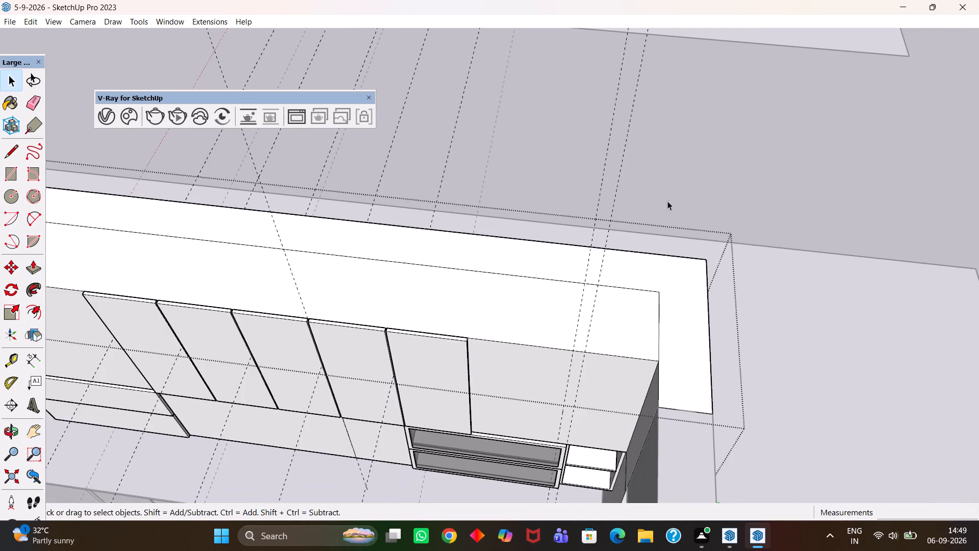
# Copy the last tall door about 2' 10" along the wall to the corner, dividing the distance by 2 for an intermediate copy.
pyautogui.scroll(2, 435, 329)
pyautogui.click(427, 365)
pyautogui.moveTo(429, 364); pyautogui.dragTo(444, 390, button='middle')
pyautogui.scroll(3, 435, 375)
pyautogui.press('m')
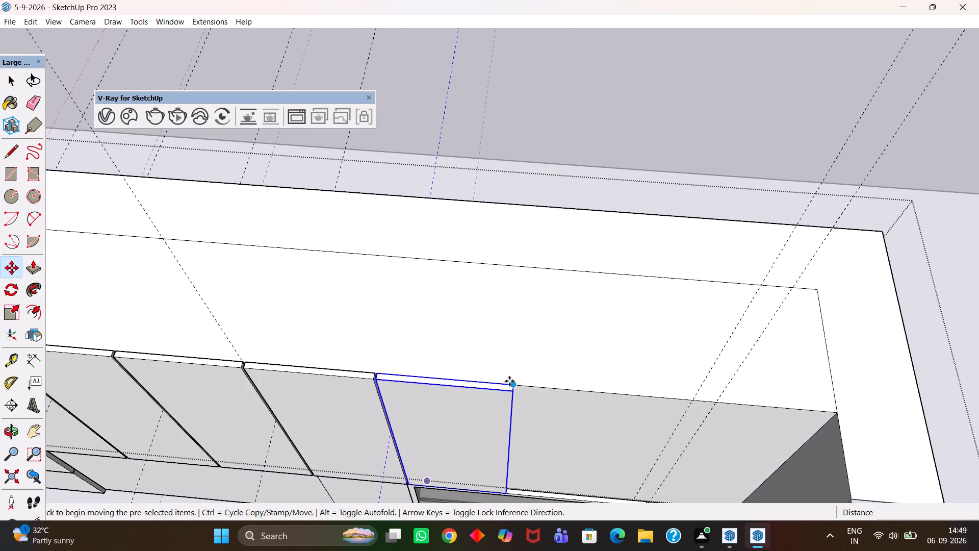
pyautogui.click(512, 382)
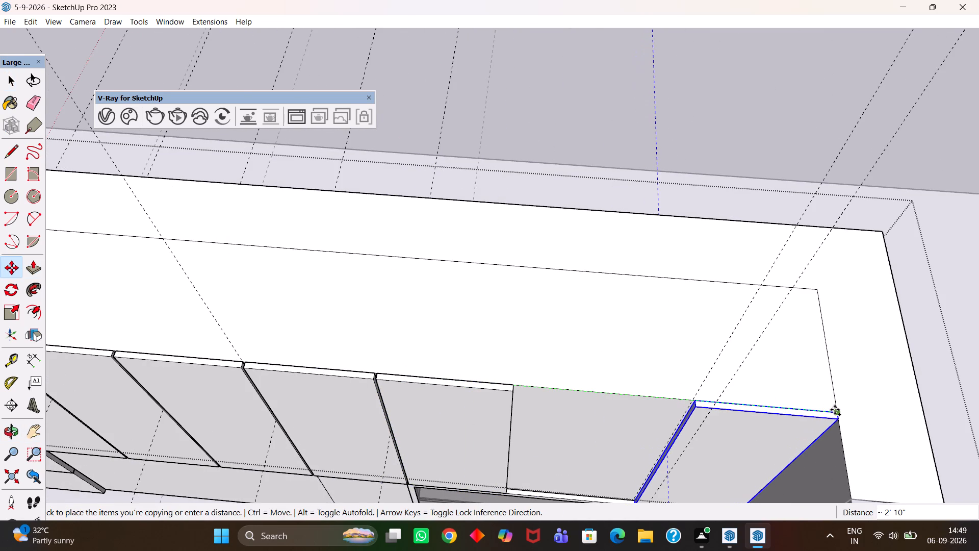
pyautogui.click(835, 410)
pyautogui.write('/2')
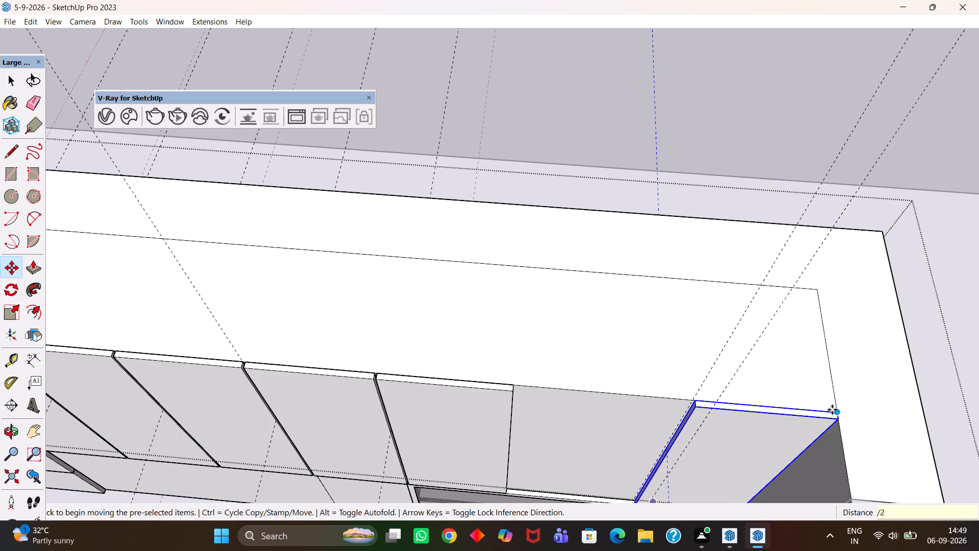
pyautogui.press('Return')
# Move the middle door copy about 2" toward the corner so it sits against the corner door.
pyautogui.press('h')
pyautogui.scroll(5, 691, 444)
pyautogui.press('h')
pyautogui.press('space')
pyautogui.click(598, 406)
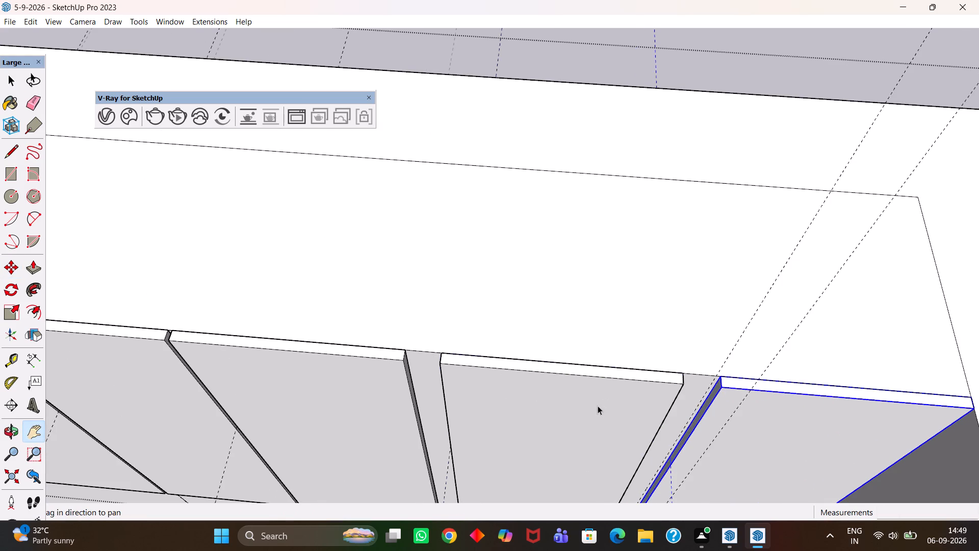
pyautogui.moveTo(617, 400); pyautogui.dragTo(628, 419, button='middle')
pyautogui.scroll(2, 628, 419)
pyautogui.press('m')
pyautogui.click(705, 360)
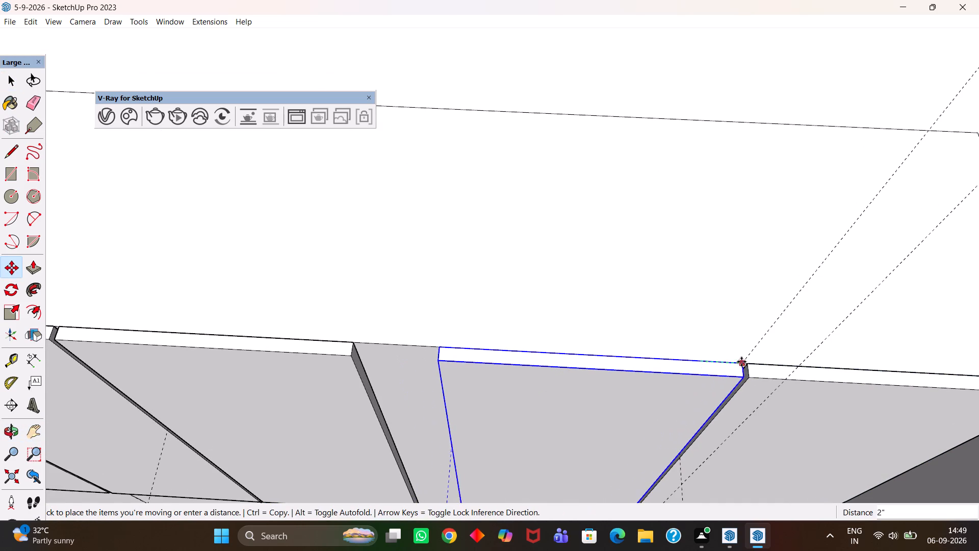
pyautogui.scroll(3, 745, 367)
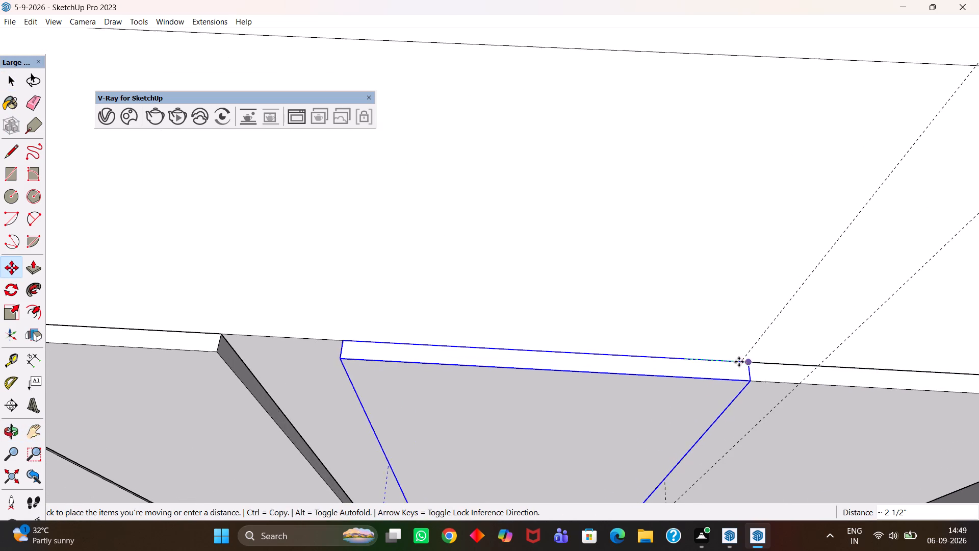
pyautogui.click(741, 358)
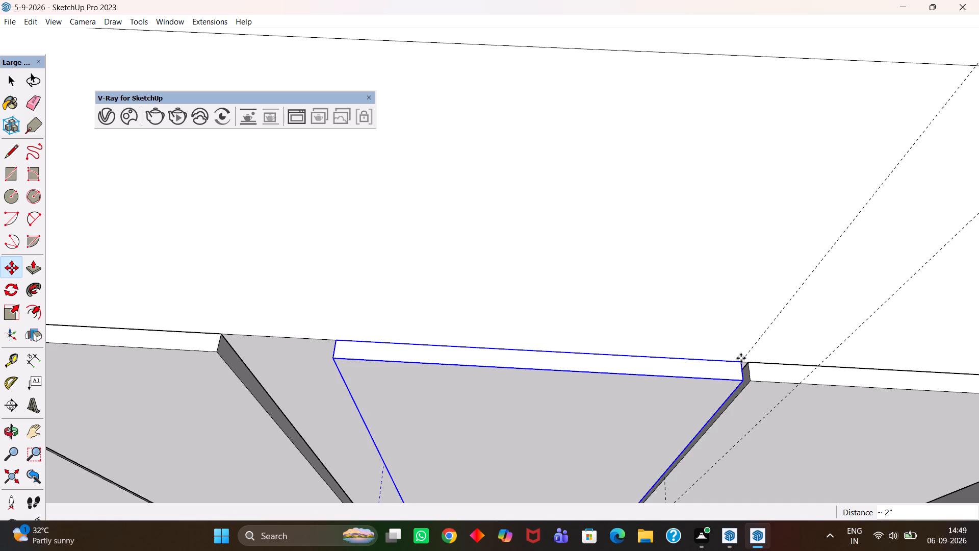
# Widen the middle door by pulling its free side face about 2 1/2" toward the tall door row.
pyautogui.press('h')
pyautogui.scroll(-5, 651, 373)
pyautogui.moveTo(475, 395); pyautogui.dragTo(631, 367)
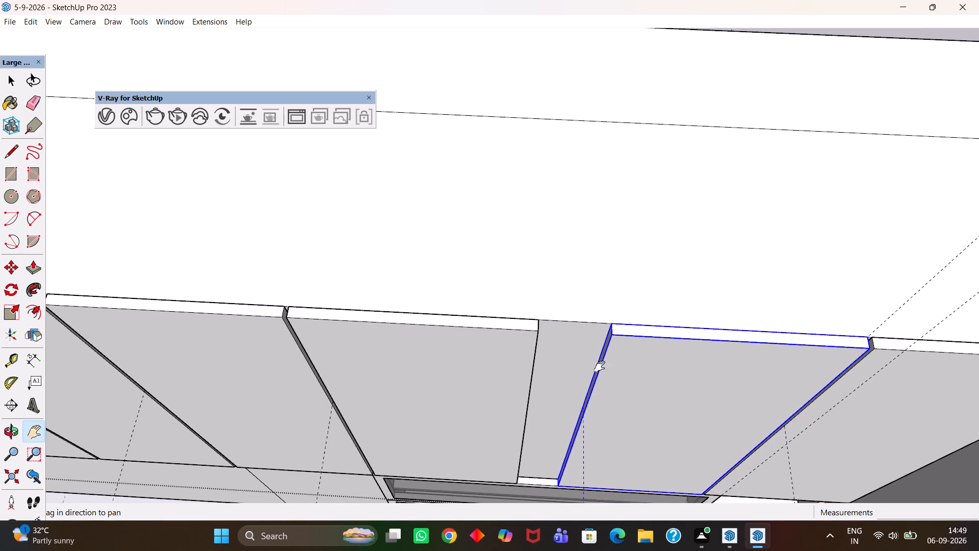
pyautogui.moveTo(586, 358); pyautogui.dragTo(607, 364, button='middle')
pyautogui.scroll(6, 595, 366)
pyautogui.press('space')
pyautogui.tripleClick(610, 340)
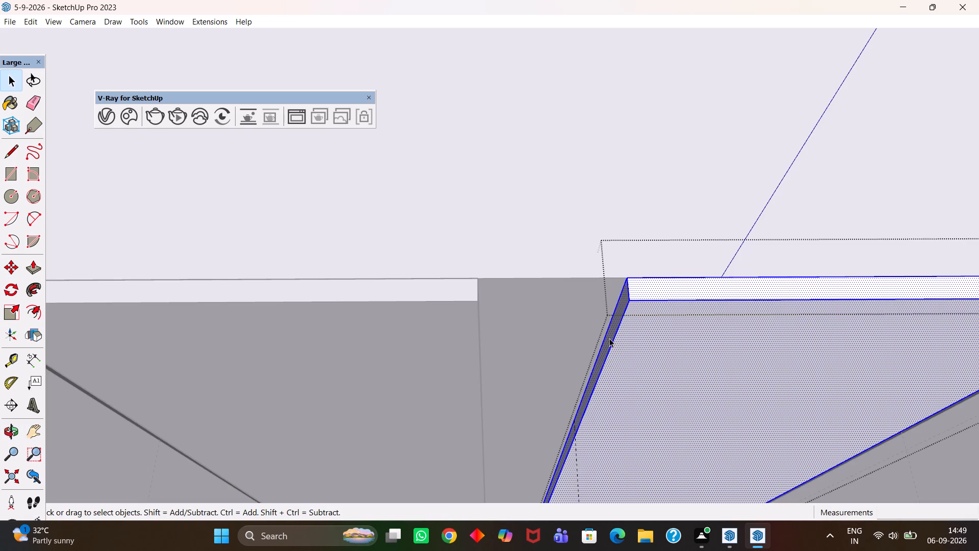
pyautogui.click(610, 338)
pyautogui.press('p')
pyautogui.click(611, 339)
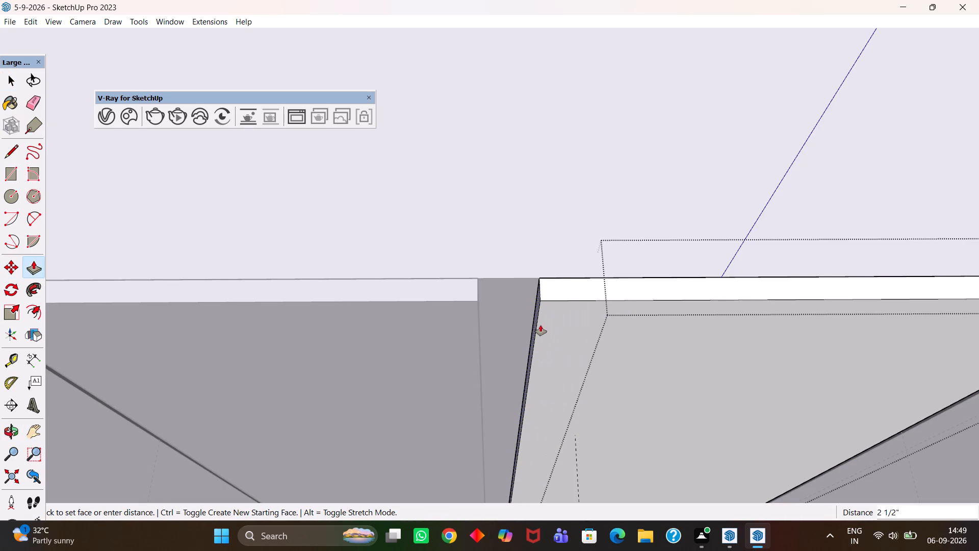
pyautogui.press('3')
pyautogui.press('Return')
pyautogui.hotkey('shift', '"')
pyautogui.press('Return')
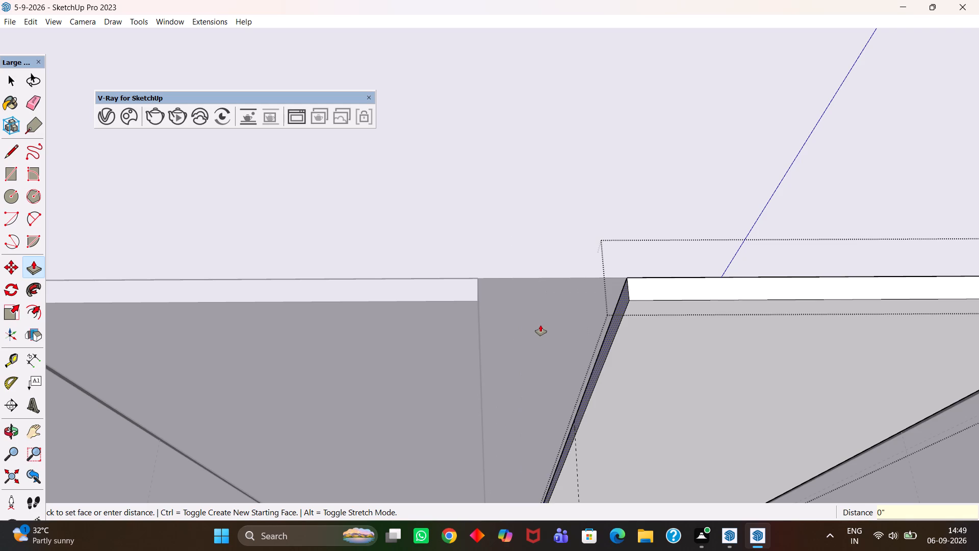
pyautogui.scroll(2, 612, 360)
pyautogui.click(599, 361)
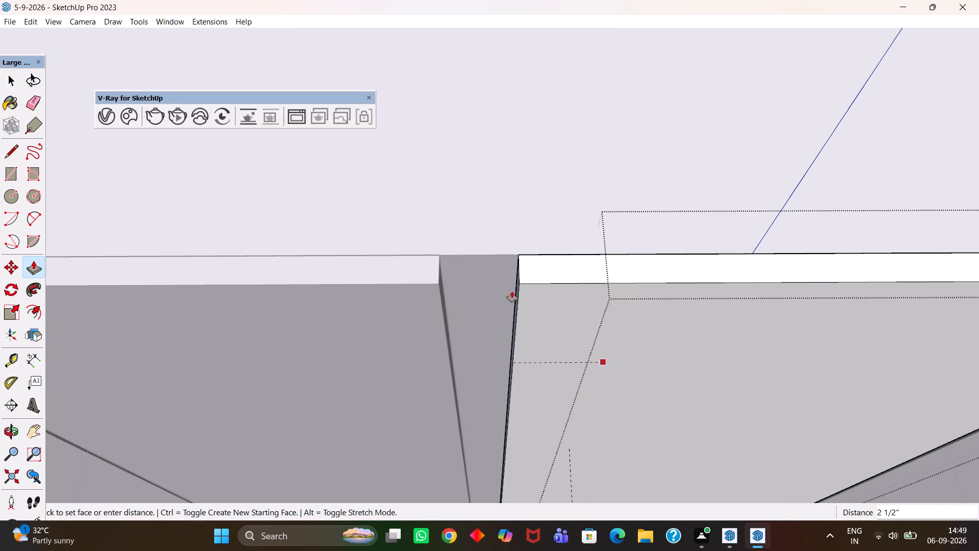
pyautogui.click(519, 305)
# Pull the facing side of the neighbouring tall door about 1 1/2" toward the widened door and close the group.
pyautogui.moveTo(508, 321); pyautogui.dragTo(446, 332, button='middle')
pyautogui.scroll(2, 451, 332)
pyautogui.press('space')
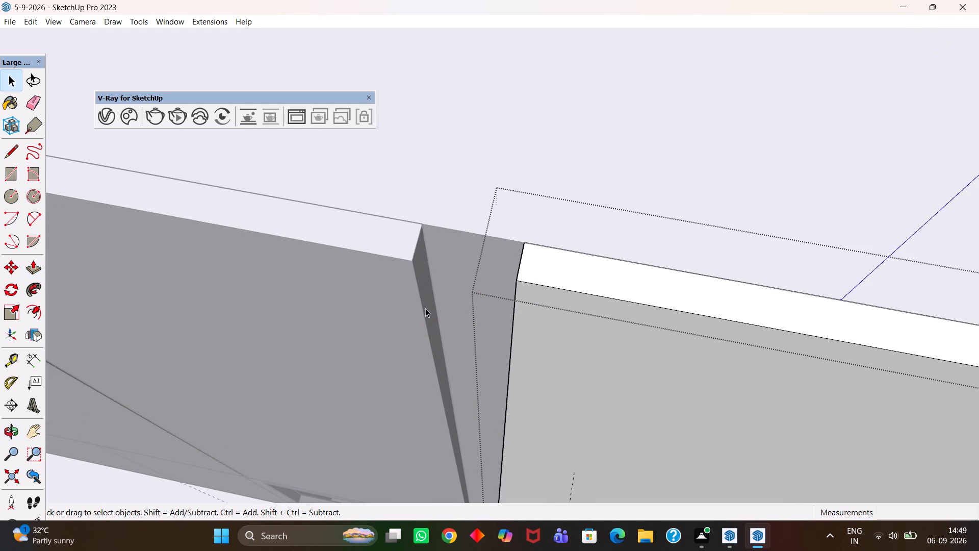
pyautogui.moveTo(425, 308); pyautogui.dragTo(430, 313)
pyautogui.doubleClick(431, 313)
pyautogui.tripleClick(426, 297)
pyautogui.click(426, 290)
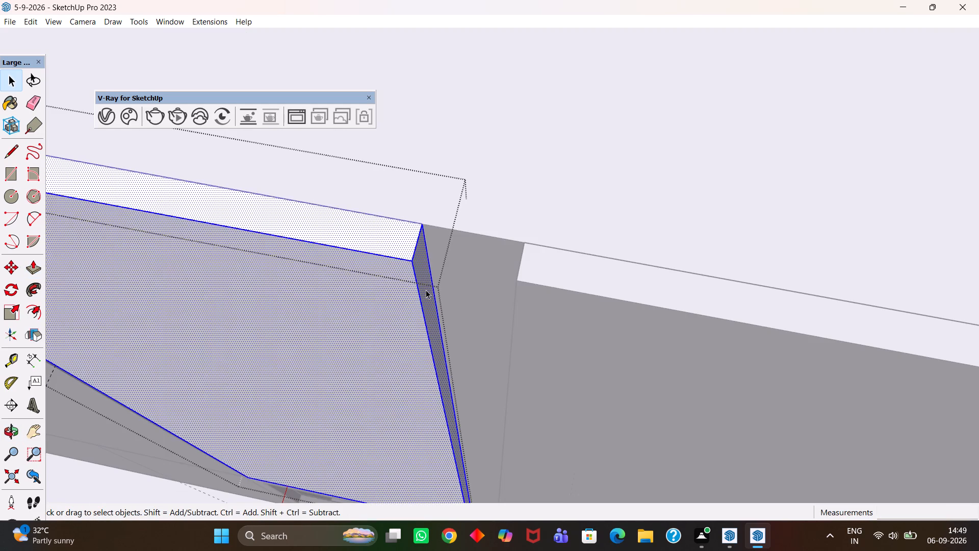
pyautogui.press('p')
pyautogui.click(423, 291)
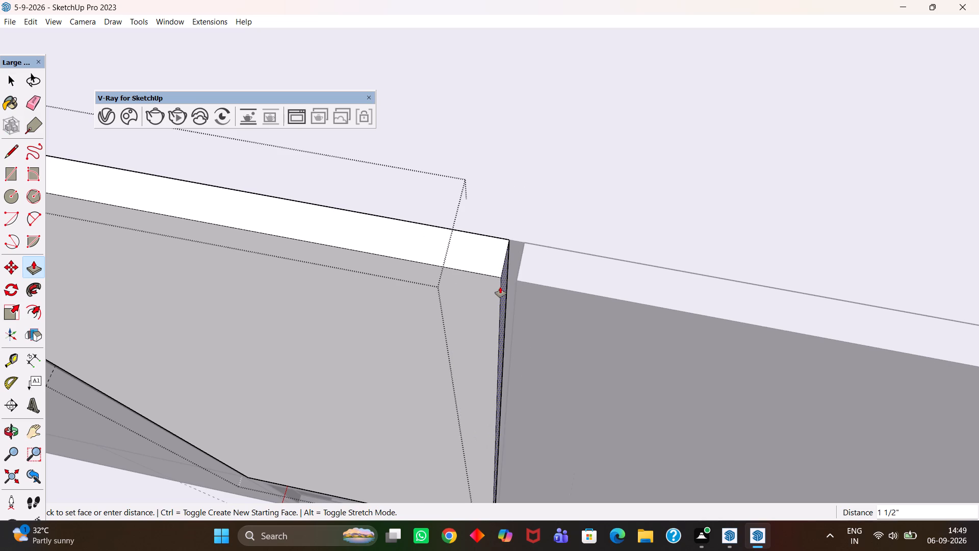
pyautogui.click(500, 287)
pyautogui.press('h')
pyautogui.scroll(-20, 504, 300)
pyautogui.scroll(-5, 504, 300)
pyautogui.scroll(1, 497, 364)
pyautogui.moveTo(498, 364); pyautogui.dragTo(513, 358, button='middle')
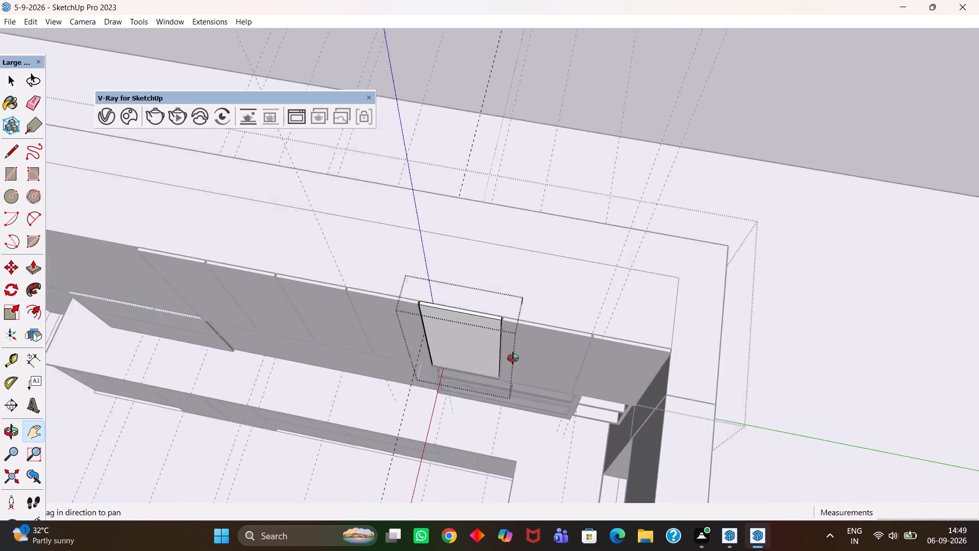
pyautogui.moveTo(513, 358); pyautogui.dragTo(560, 324, button='middle')
pyautogui.scroll(-3, 560, 324)
pyautogui.press('space')
pyautogui.click(757, 131)
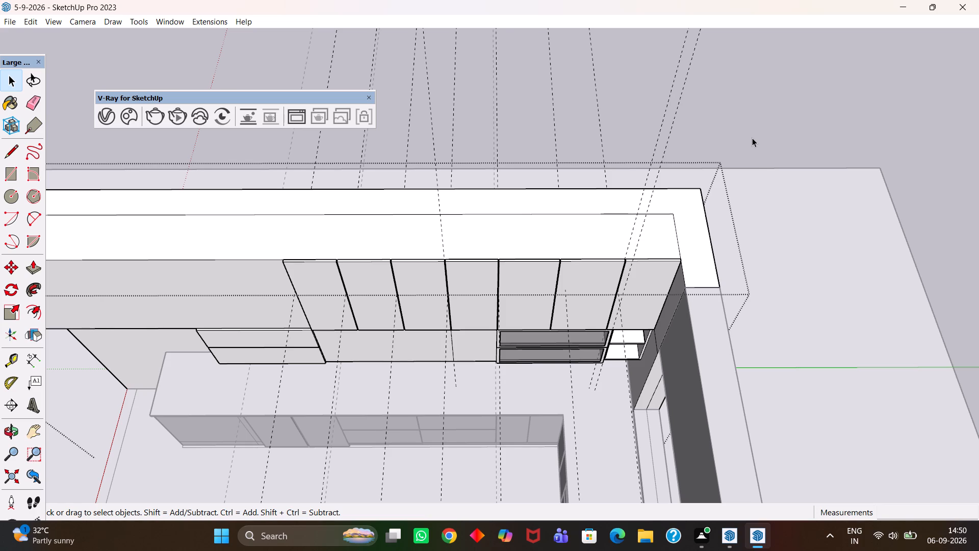
# Examine the upper door row and its alignment with the lower units from the whole kitchen down to the corner.
pyautogui.scroll(-6, 748, 146)
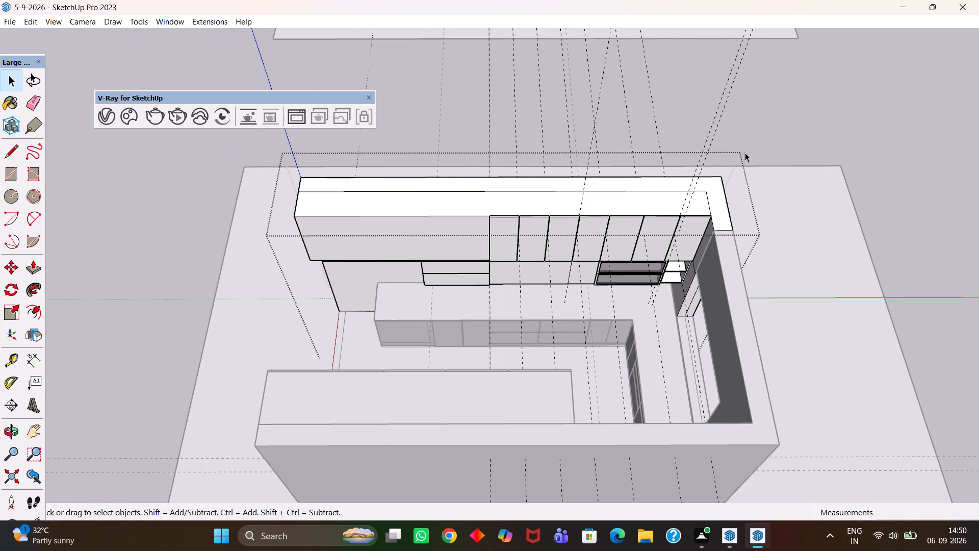
pyautogui.scroll(-4, 733, 242)
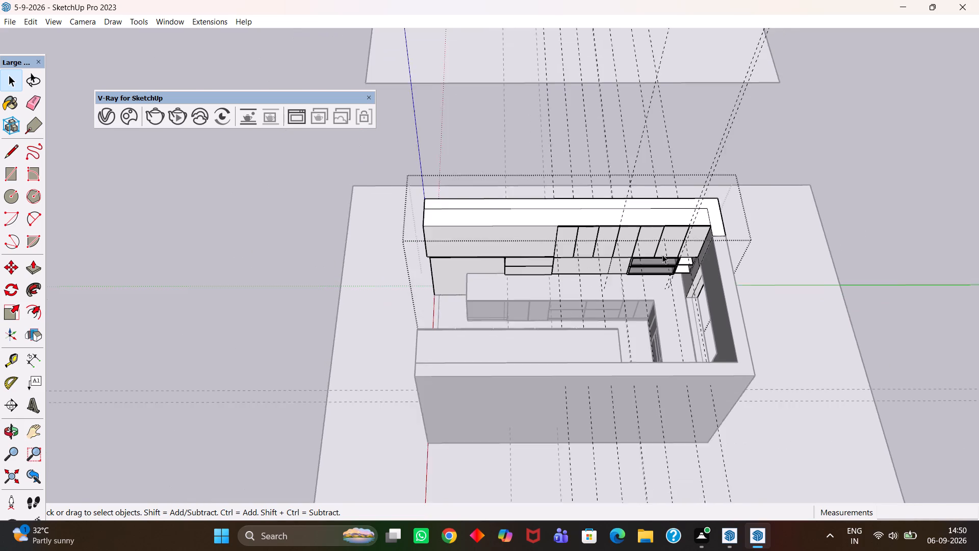
pyautogui.scroll(8, 638, 257)
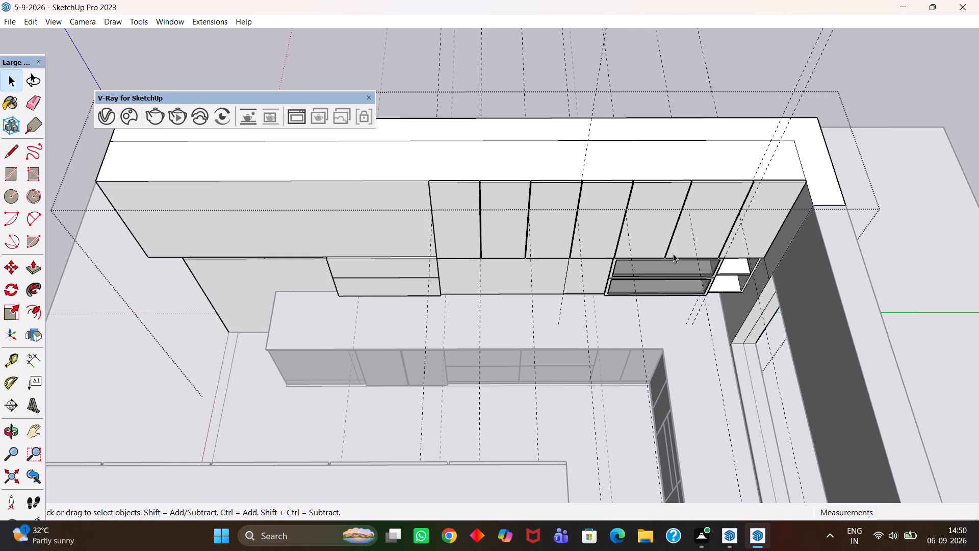
pyautogui.scroll(-2, 671, 264)
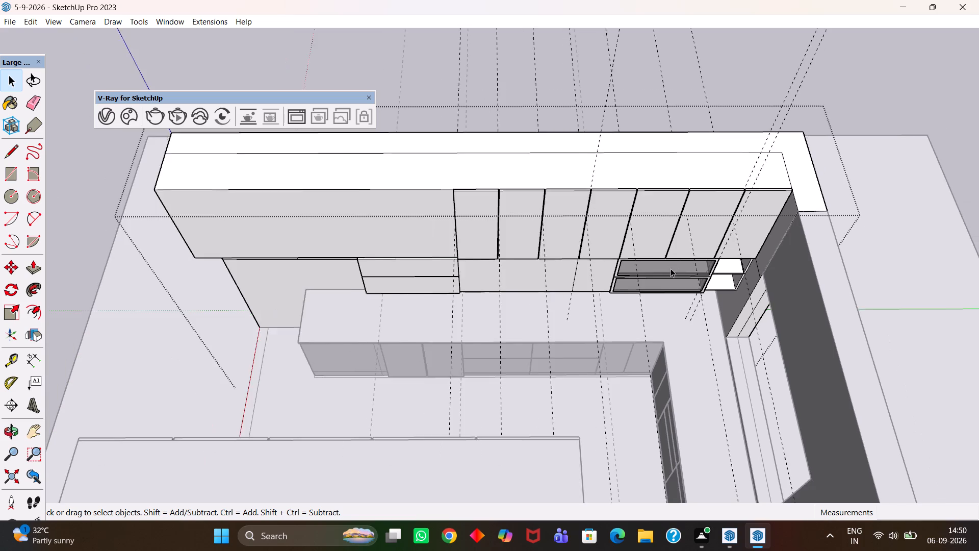
pyautogui.scroll(-1, 671, 268)
pyautogui.scroll(3, 645, 305)
pyautogui.moveTo(583, 313); pyautogui.dragTo(588, 301, button='middle')
pyautogui.scroll(4, 584, 313)
pyautogui.press('h')
pyautogui.scroll(-5, 588, 301)
pyautogui.moveTo(688, 230); pyautogui.dragTo(634, 323)
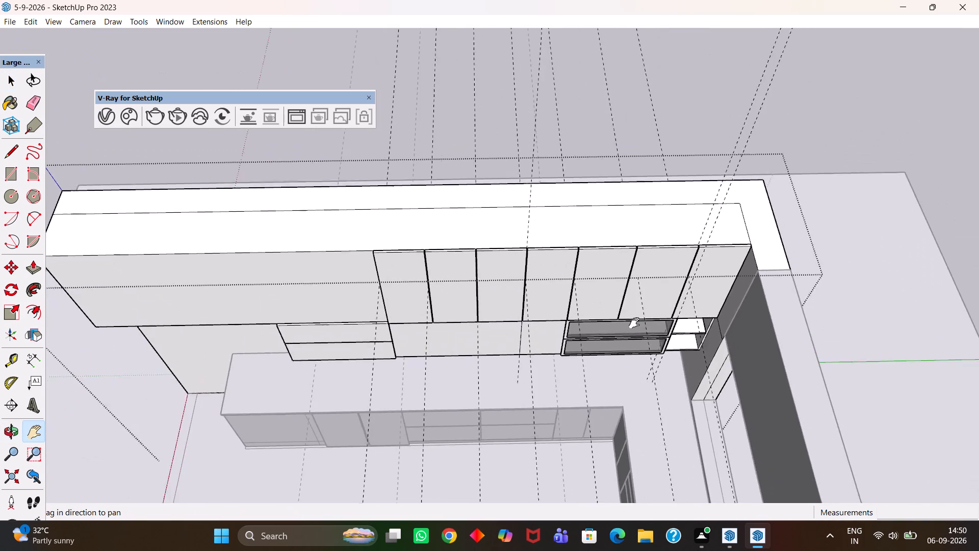
pyautogui.moveTo(634, 323); pyautogui.dragTo(634, 324)
pyautogui.moveTo(646, 338); pyautogui.dragTo(636, 300, button='middle')
# Copy the first two tall doors 2' 5" along the wall away from the corner, directly beside the start of the row.
pyautogui.press('h')
pyautogui.scroll(1, 522, 296)
pyautogui.moveTo(413, 275); pyautogui.dragTo(531, 283)
pyautogui.scroll(-3, 511, 294)
pyautogui.moveTo(472, 280); pyautogui.dragTo(485, 288)
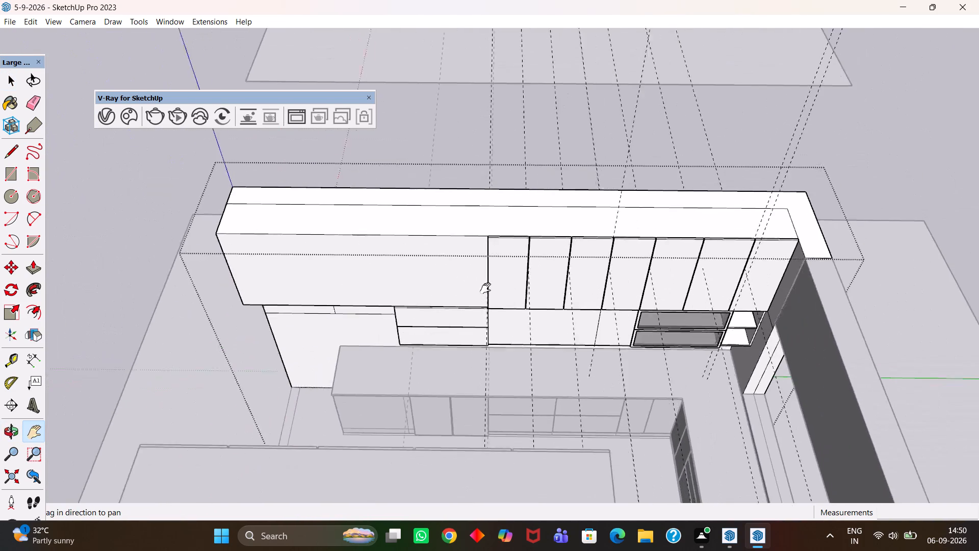
pyautogui.moveTo(485, 288); pyautogui.dragTo(517, 313)
pyautogui.scroll(4, 525, 314)
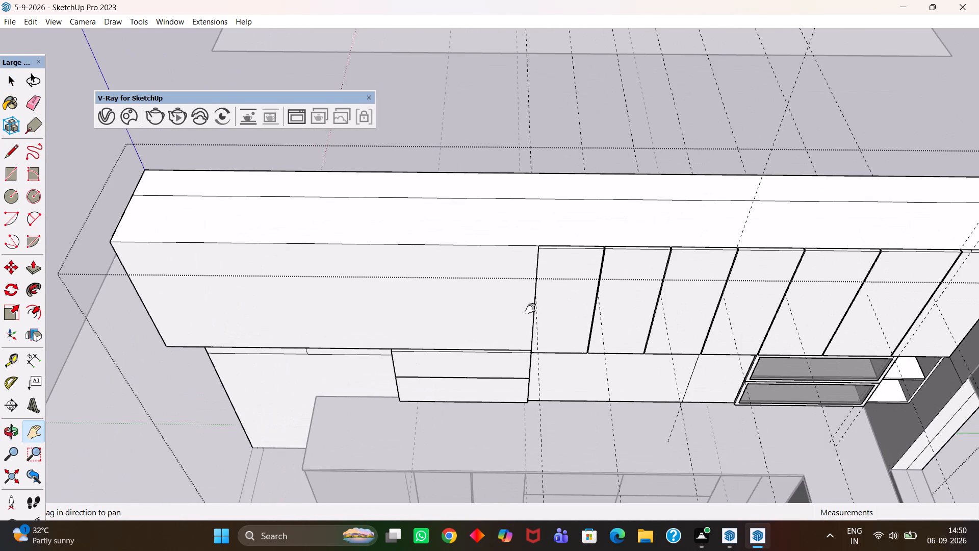
pyautogui.scroll(3, 530, 309)
pyautogui.scroll(-4, 530, 309)
pyautogui.moveTo(540, 313); pyautogui.dragTo(545, 322, button='middle')
pyautogui.scroll(2, 545, 322)
pyautogui.press('space')
pyautogui.click(562, 307)
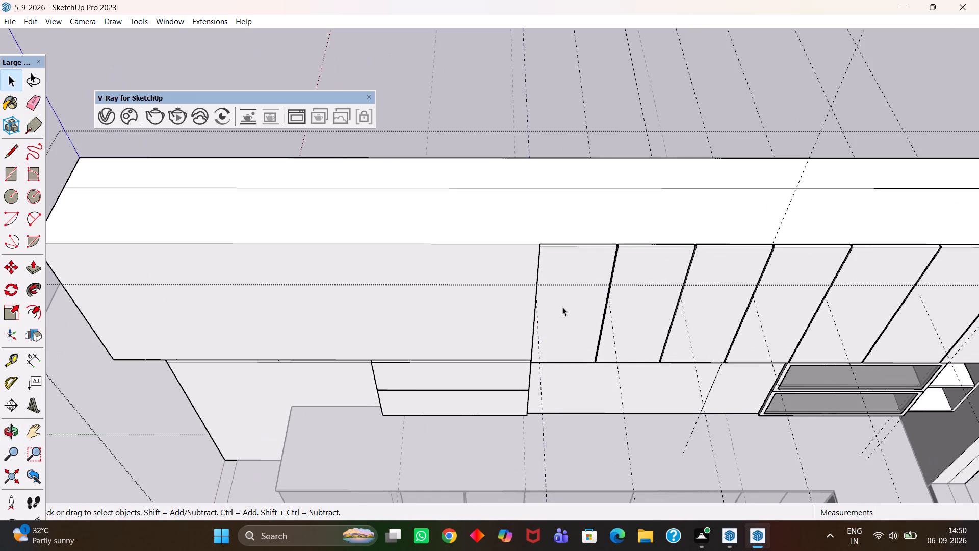
pyautogui.keyDown('ctrl'); pyautogui.click(653, 299); pyautogui.keyUp('ctrl')
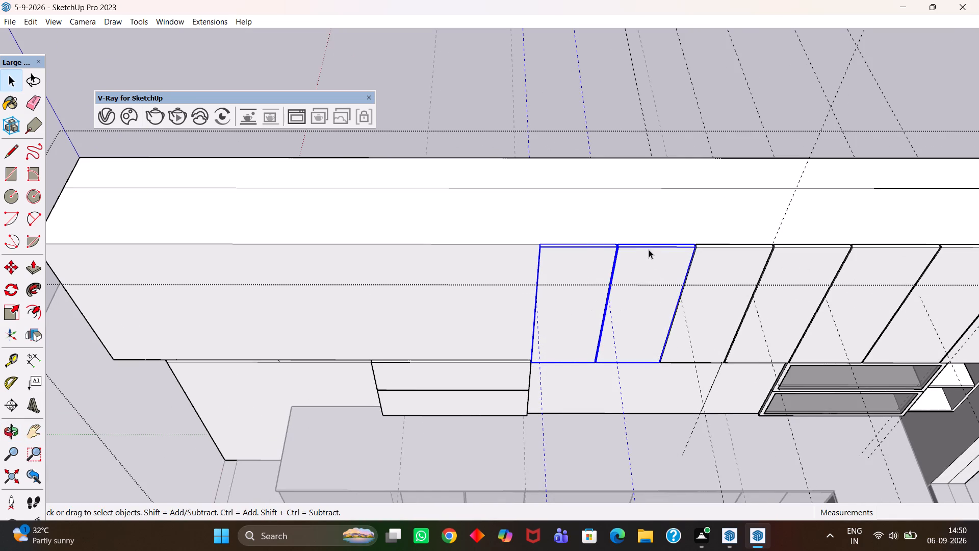
pyautogui.scroll(6, 649, 249)
pyautogui.press('m')
pyautogui.click(729, 236)
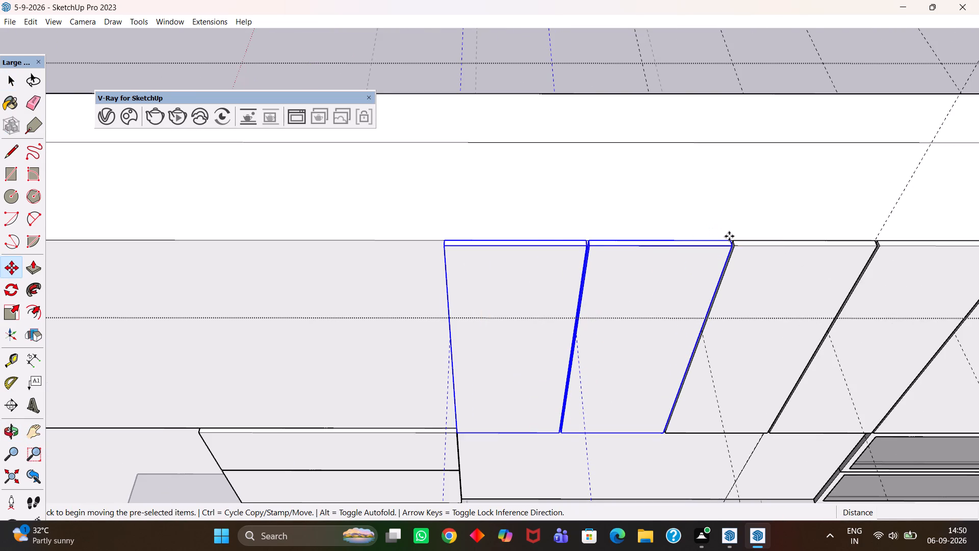
pyautogui.scroll(5, 442, 237)
pyautogui.click(444, 238)
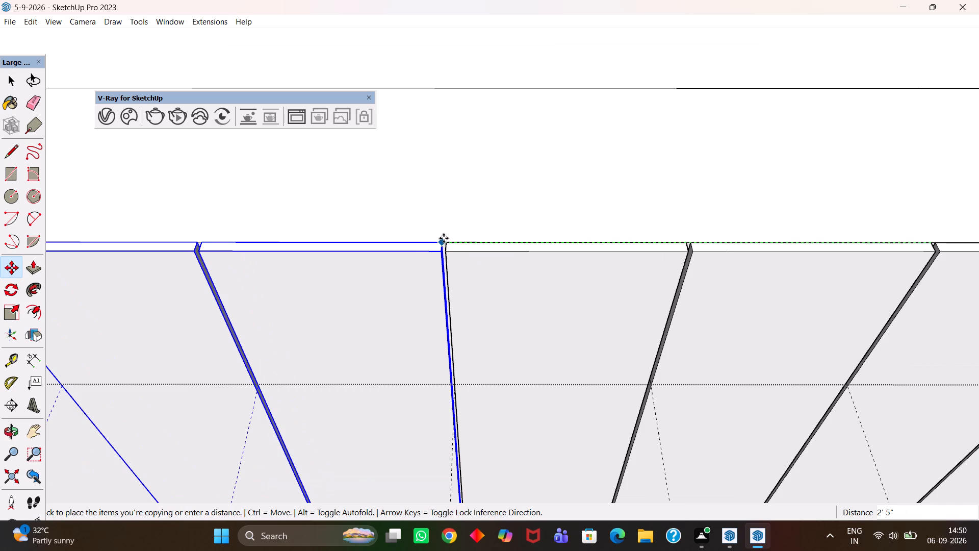
# Undo the last copy of the first two tall doors.
pyautogui.press('h')
pyautogui.scroll(-6, 441, 241)
pyautogui.moveTo(374, 252); pyautogui.dragTo(542, 233)
pyautogui.scroll(-4, 509, 264)
pyautogui.moveTo(410, 313); pyautogui.dragTo(455, 305, button='middle')
pyautogui.scroll(1, 442, 307)
pyautogui.moveTo(455, 305); pyautogui.dragTo(477, 308, button='middle')
pyautogui.scroll(1, 477, 308)
pyautogui.hotkey('ctrl', 'z')
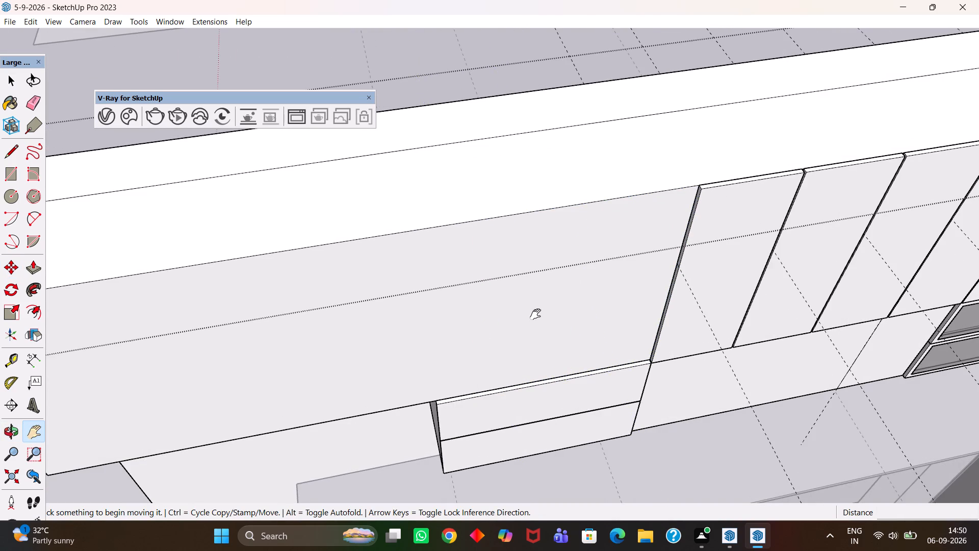
# Place guides along the first tall door's free side and 3' away from it, at the lower drawer unit's far corner.
pyautogui.scroll(-5, 533, 312)
pyautogui.press('h')
pyautogui.middleClick(546, 325)
pyautogui.scroll(1, 524, 322)
pyautogui.press('t')
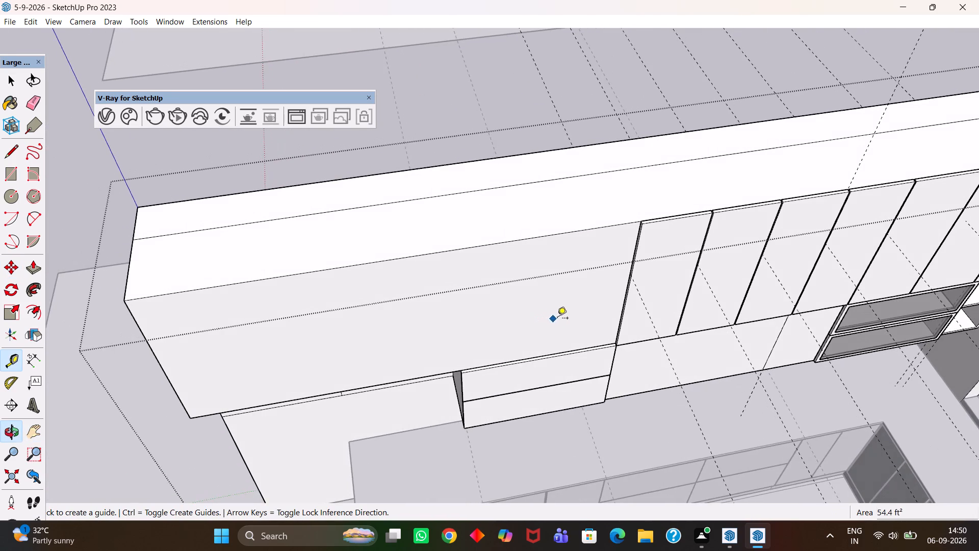
pyautogui.scroll(3, 565, 317)
pyautogui.scroll(1, 612, 309)
pyautogui.doubleClick(646, 306)
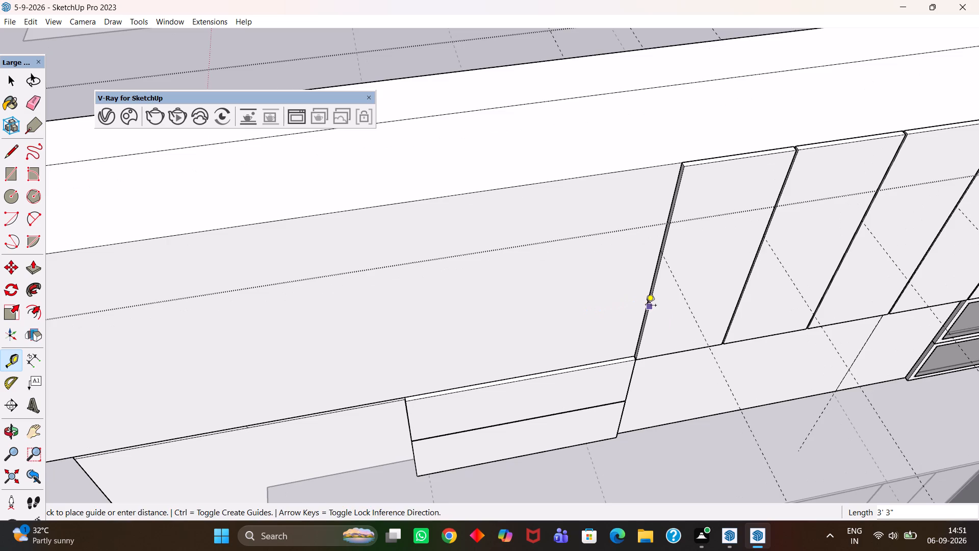
pyautogui.scroll(2, 664, 278)
pyautogui.click(647, 281)
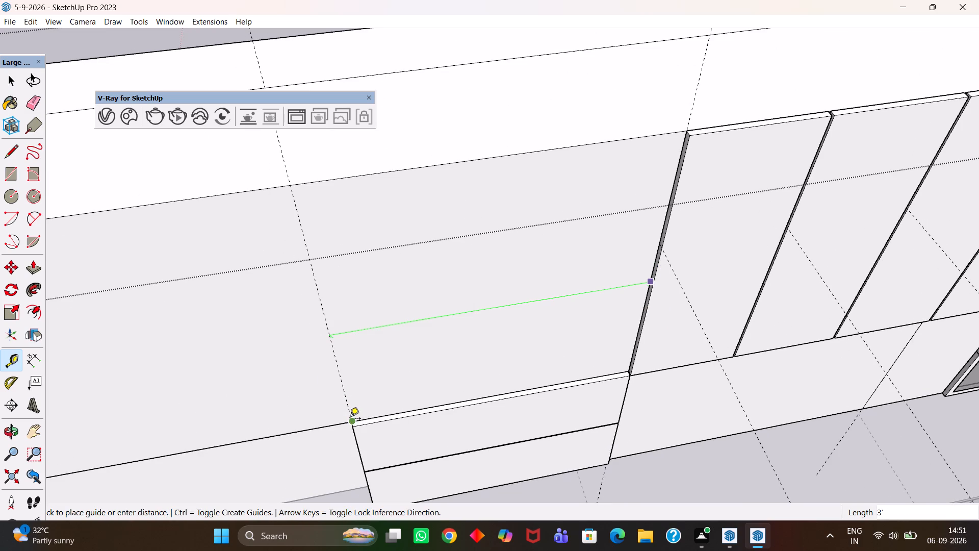
pyautogui.click(351, 422)
# Draw a dividing line on the upper cabinet front from the drawer unit's far corner along the guide to the top edge.
pyautogui.scroll(-4, 417, 370)
pyautogui.press('h')
pyautogui.scroll(-3, 418, 369)
pyautogui.moveTo(466, 348); pyautogui.dragTo(458, 350, button='middle')
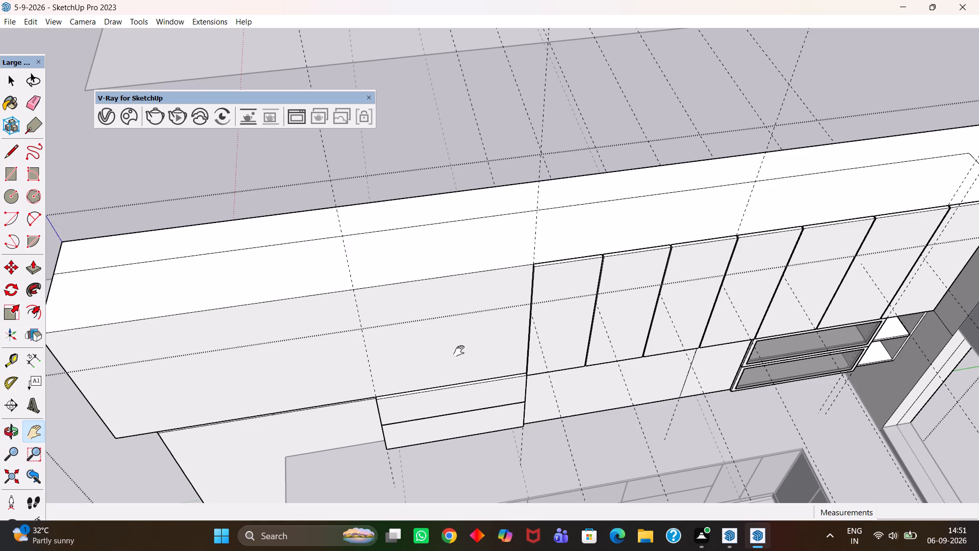
pyautogui.scroll(-4, 462, 351)
pyautogui.moveTo(503, 355); pyautogui.dragTo(508, 365, button='middle')
pyautogui.scroll(1, 508, 365)
pyautogui.press('space')
pyautogui.click(544, 315)
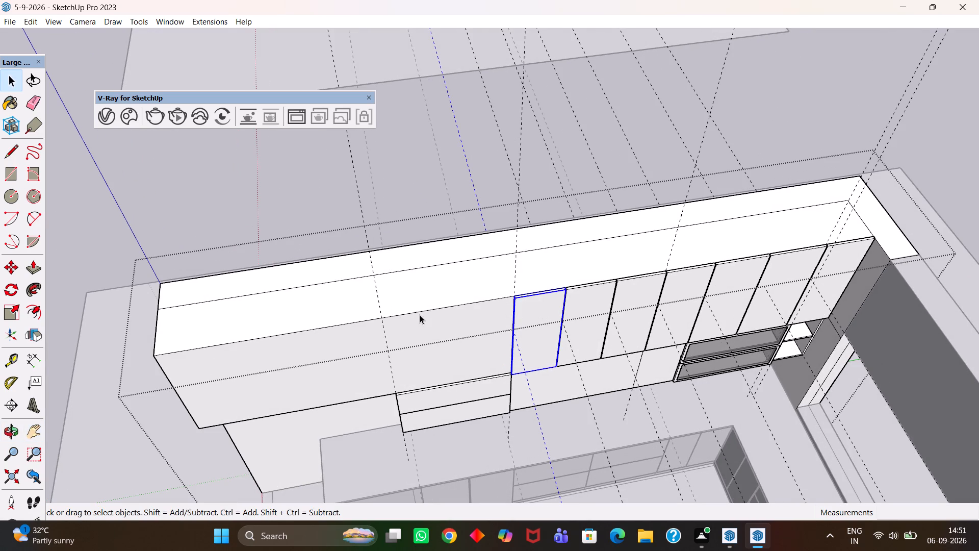
pyautogui.scroll(2, 430, 333)
pyautogui.press('l')
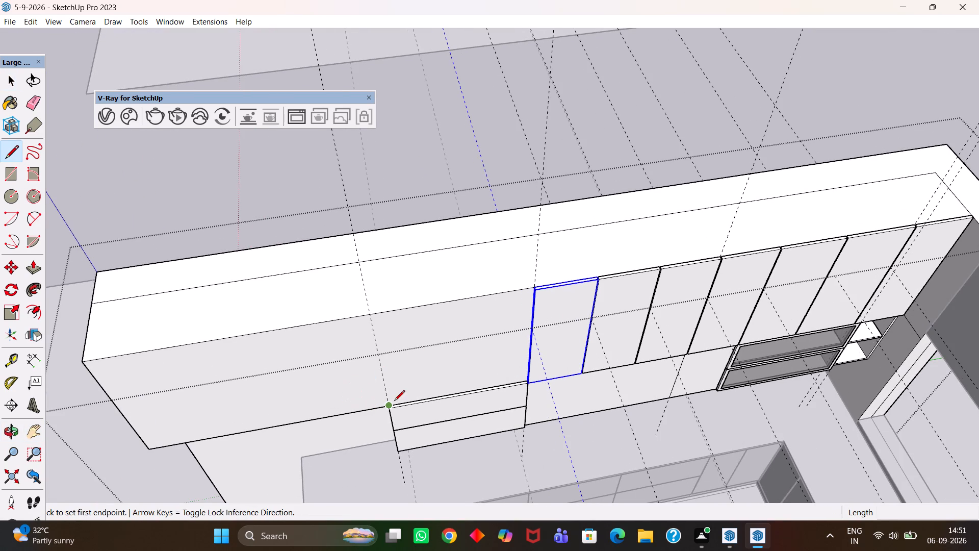
pyautogui.click(393, 402)
pyautogui.click(372, 315)
# Select the front face between the dividing line and the door row and measure from the line to the midpoint of its top edge.
pyautogui.press('space')
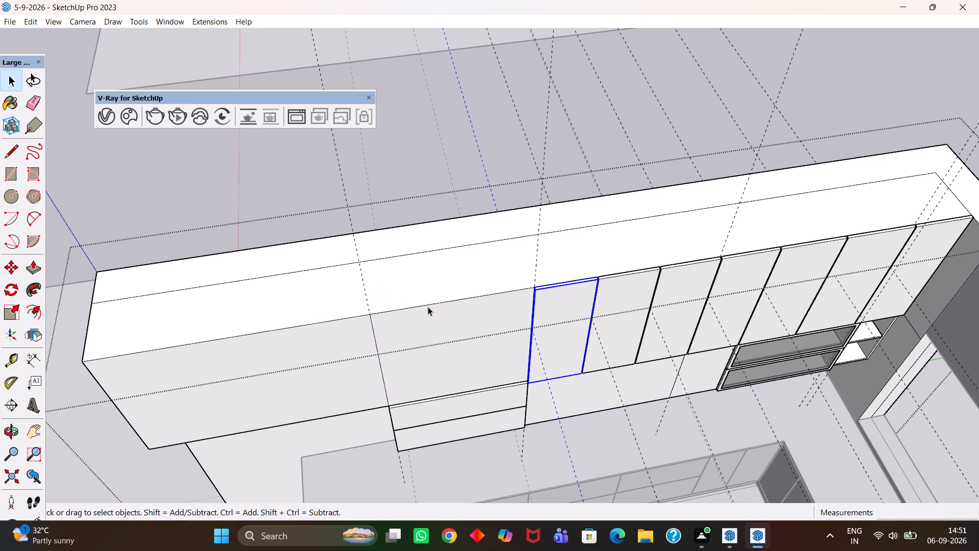
pyautogui.click(426, 306)
pyautogui.press('t')
pyautogui.press('space')
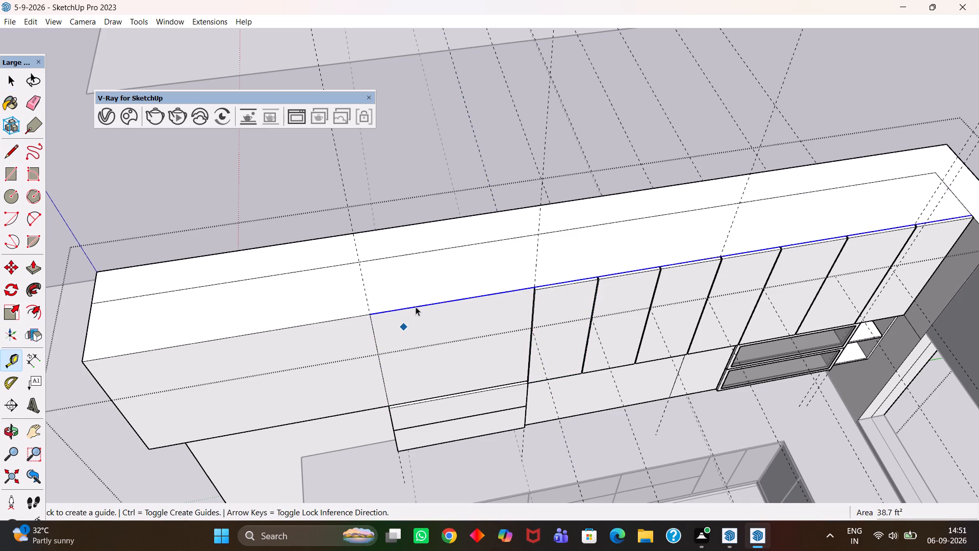
pyautogui.click(415, 304)
pyautogui.click(423, 309)
pyautogui.click(423, 308)
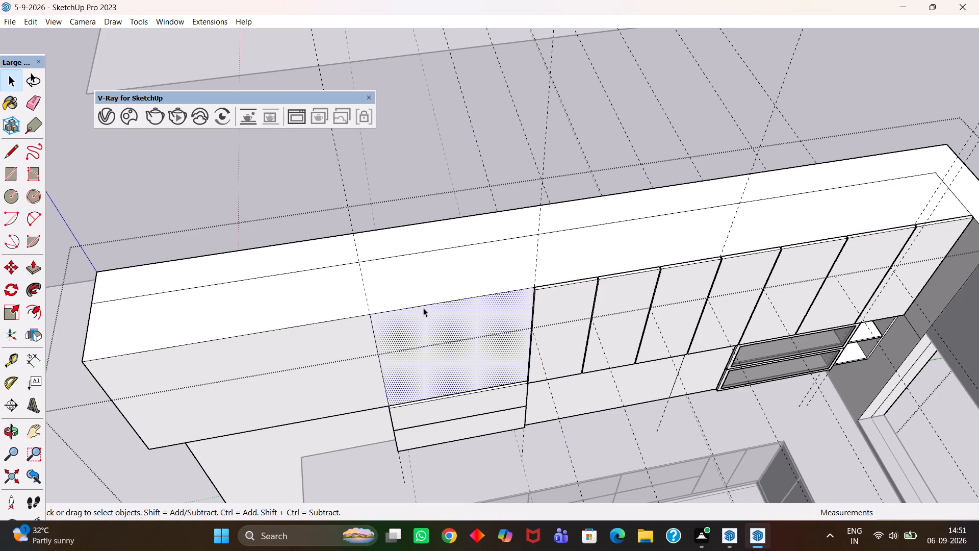
pyautogui.press('t')
pyautogui.click(375, 345)
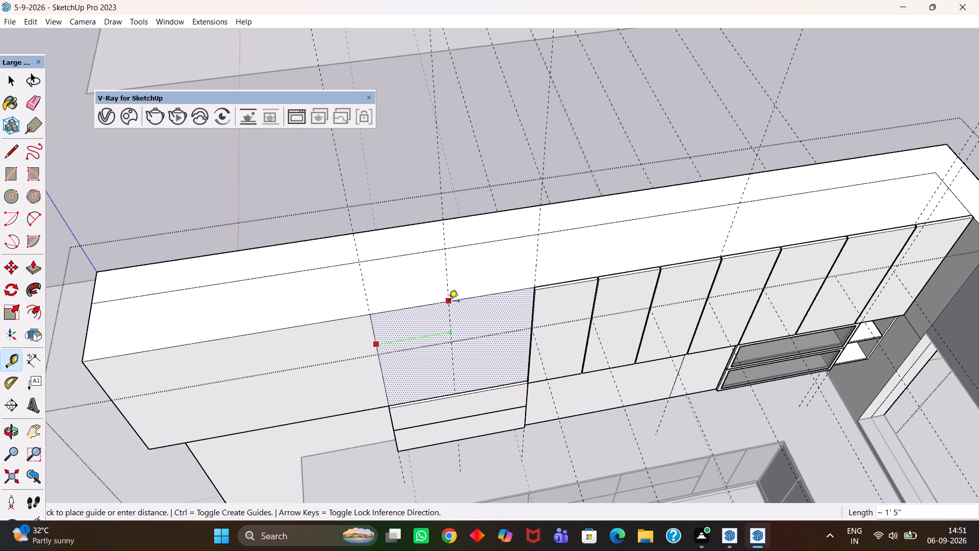
pyautogui.press('space')
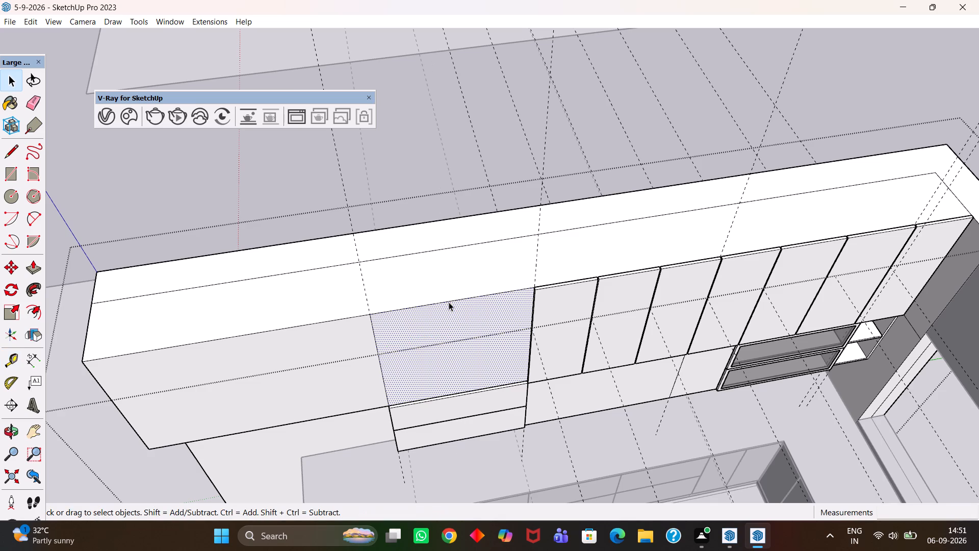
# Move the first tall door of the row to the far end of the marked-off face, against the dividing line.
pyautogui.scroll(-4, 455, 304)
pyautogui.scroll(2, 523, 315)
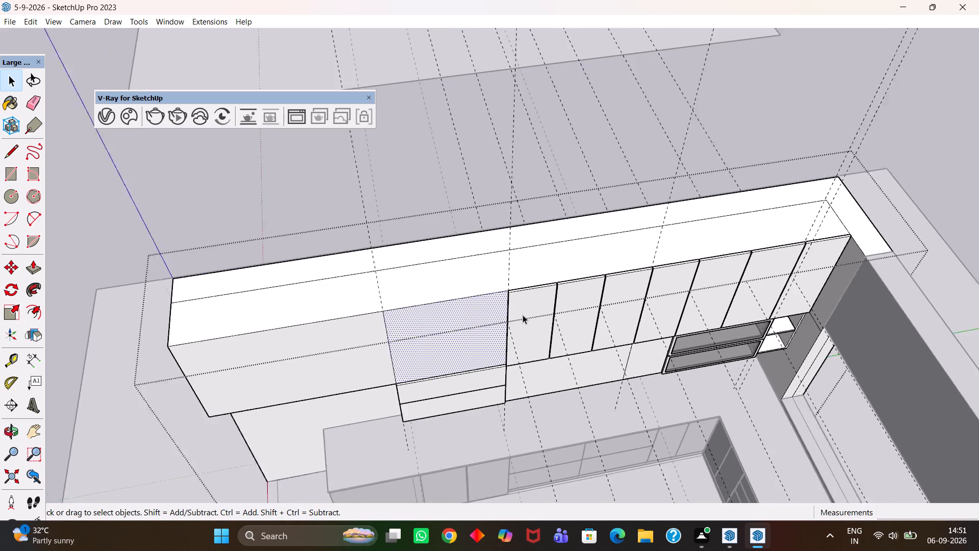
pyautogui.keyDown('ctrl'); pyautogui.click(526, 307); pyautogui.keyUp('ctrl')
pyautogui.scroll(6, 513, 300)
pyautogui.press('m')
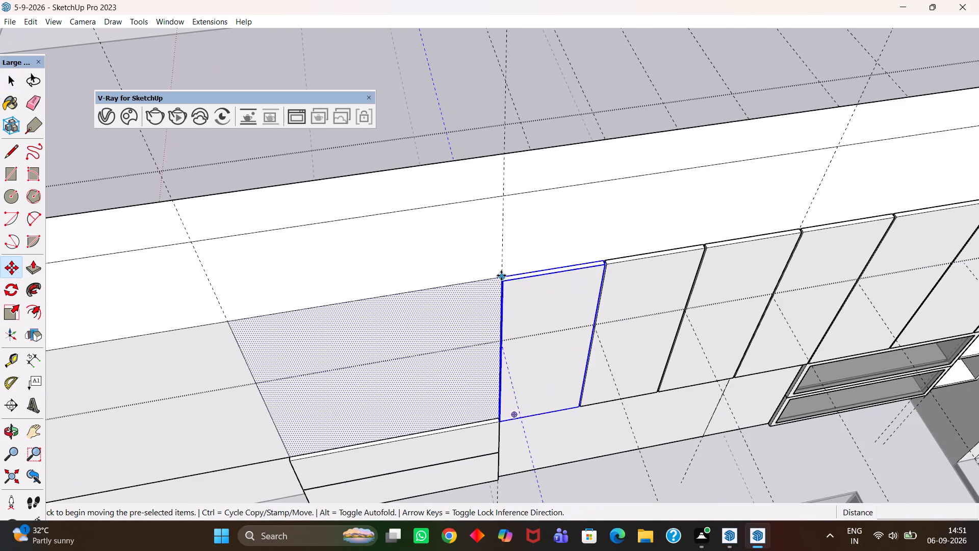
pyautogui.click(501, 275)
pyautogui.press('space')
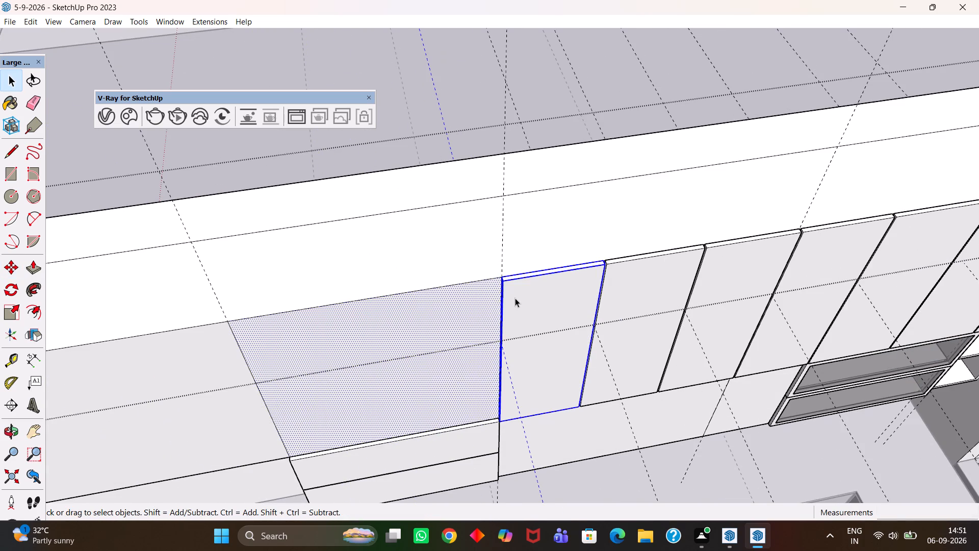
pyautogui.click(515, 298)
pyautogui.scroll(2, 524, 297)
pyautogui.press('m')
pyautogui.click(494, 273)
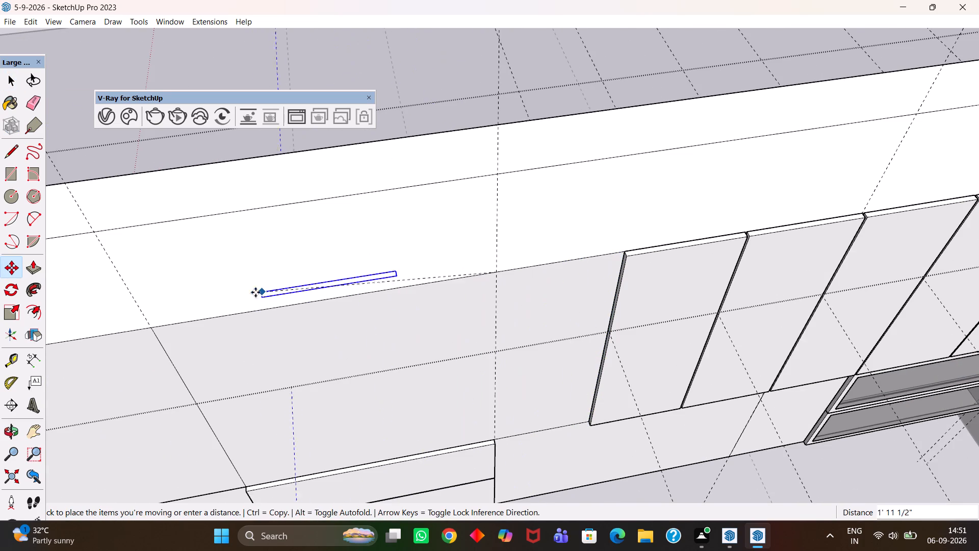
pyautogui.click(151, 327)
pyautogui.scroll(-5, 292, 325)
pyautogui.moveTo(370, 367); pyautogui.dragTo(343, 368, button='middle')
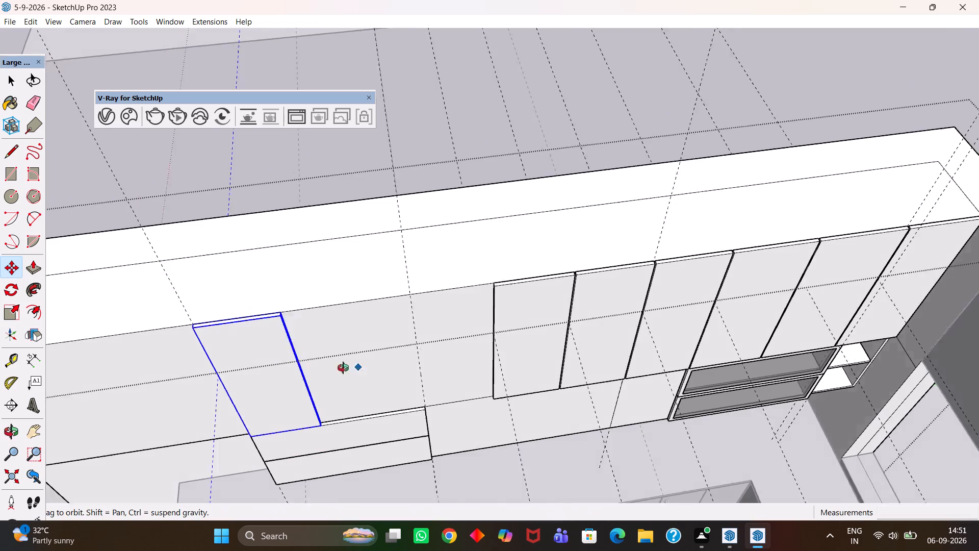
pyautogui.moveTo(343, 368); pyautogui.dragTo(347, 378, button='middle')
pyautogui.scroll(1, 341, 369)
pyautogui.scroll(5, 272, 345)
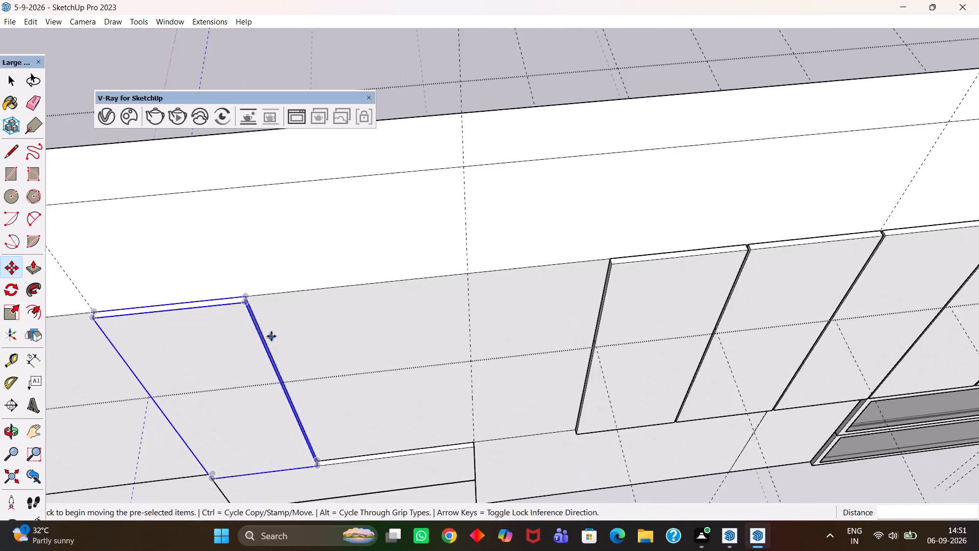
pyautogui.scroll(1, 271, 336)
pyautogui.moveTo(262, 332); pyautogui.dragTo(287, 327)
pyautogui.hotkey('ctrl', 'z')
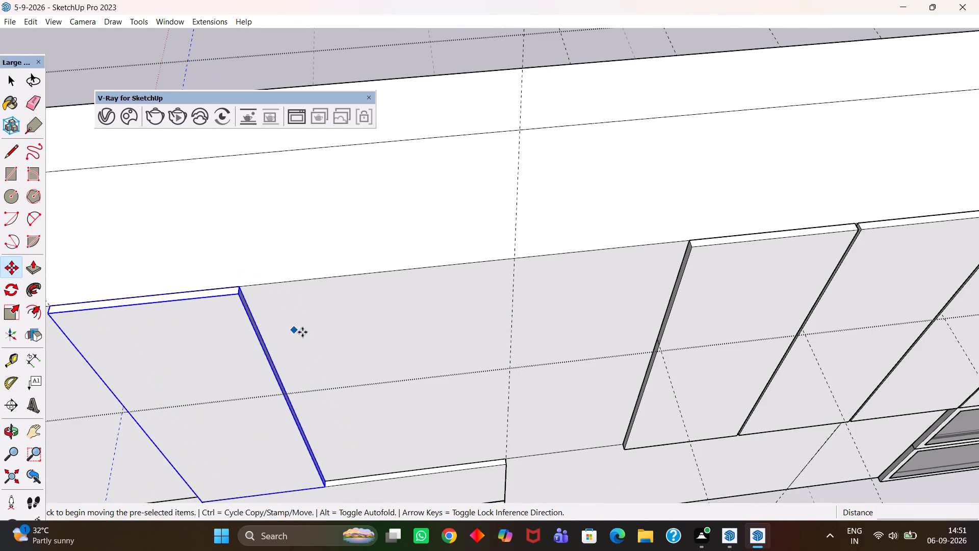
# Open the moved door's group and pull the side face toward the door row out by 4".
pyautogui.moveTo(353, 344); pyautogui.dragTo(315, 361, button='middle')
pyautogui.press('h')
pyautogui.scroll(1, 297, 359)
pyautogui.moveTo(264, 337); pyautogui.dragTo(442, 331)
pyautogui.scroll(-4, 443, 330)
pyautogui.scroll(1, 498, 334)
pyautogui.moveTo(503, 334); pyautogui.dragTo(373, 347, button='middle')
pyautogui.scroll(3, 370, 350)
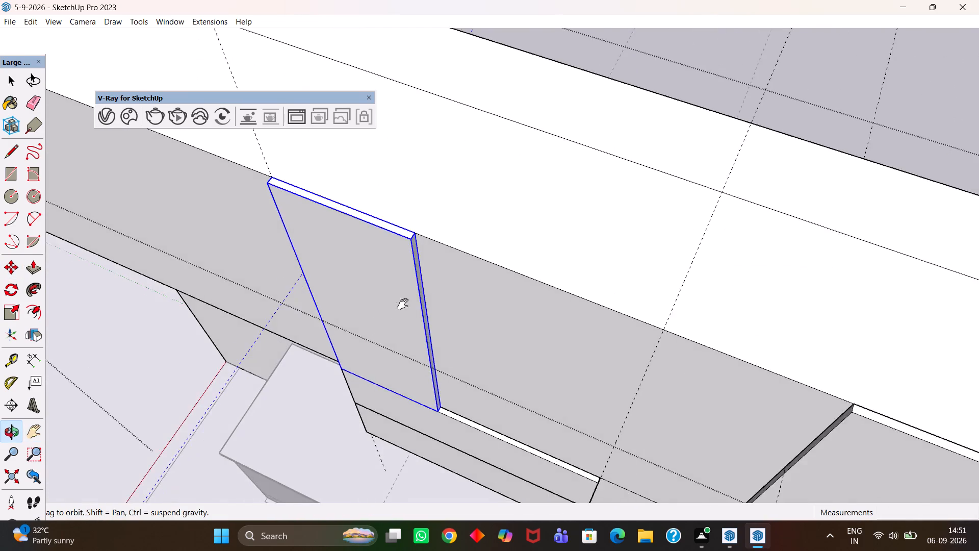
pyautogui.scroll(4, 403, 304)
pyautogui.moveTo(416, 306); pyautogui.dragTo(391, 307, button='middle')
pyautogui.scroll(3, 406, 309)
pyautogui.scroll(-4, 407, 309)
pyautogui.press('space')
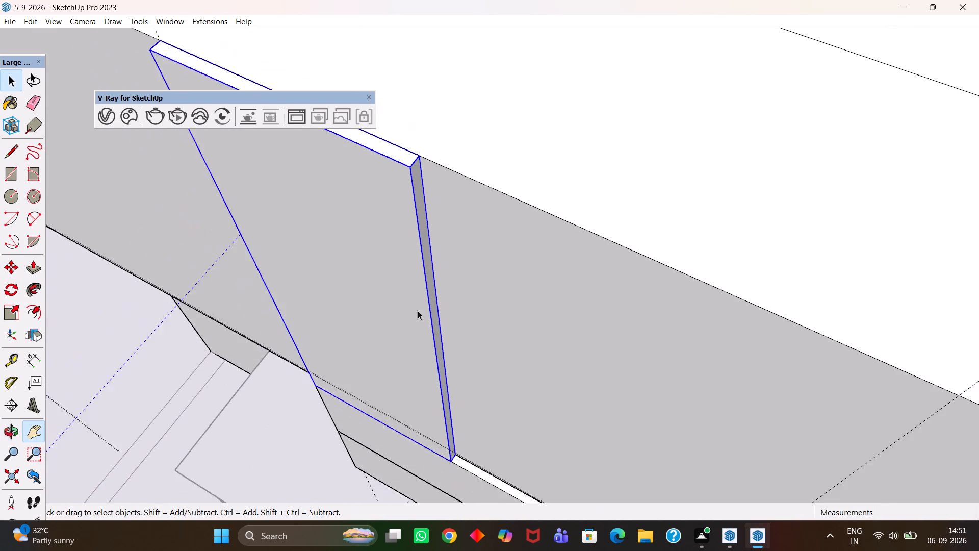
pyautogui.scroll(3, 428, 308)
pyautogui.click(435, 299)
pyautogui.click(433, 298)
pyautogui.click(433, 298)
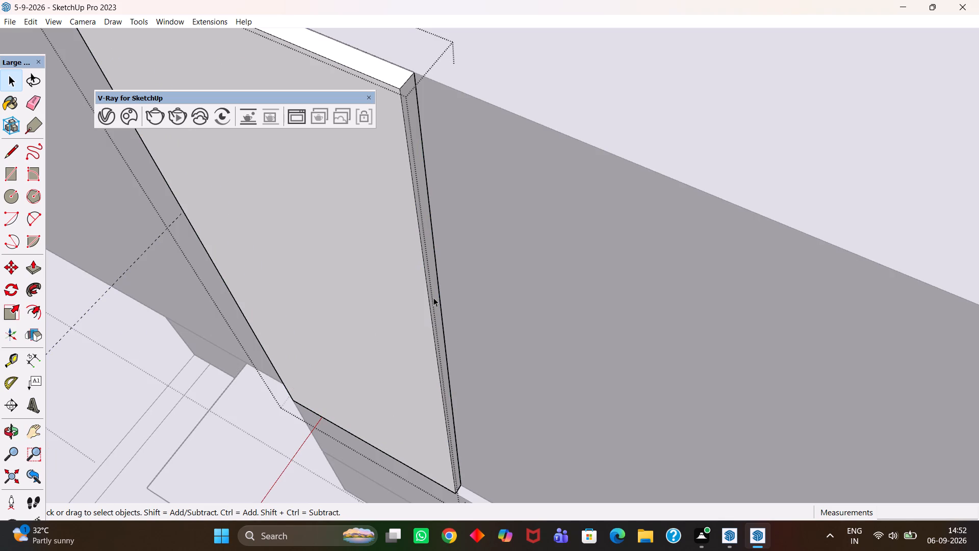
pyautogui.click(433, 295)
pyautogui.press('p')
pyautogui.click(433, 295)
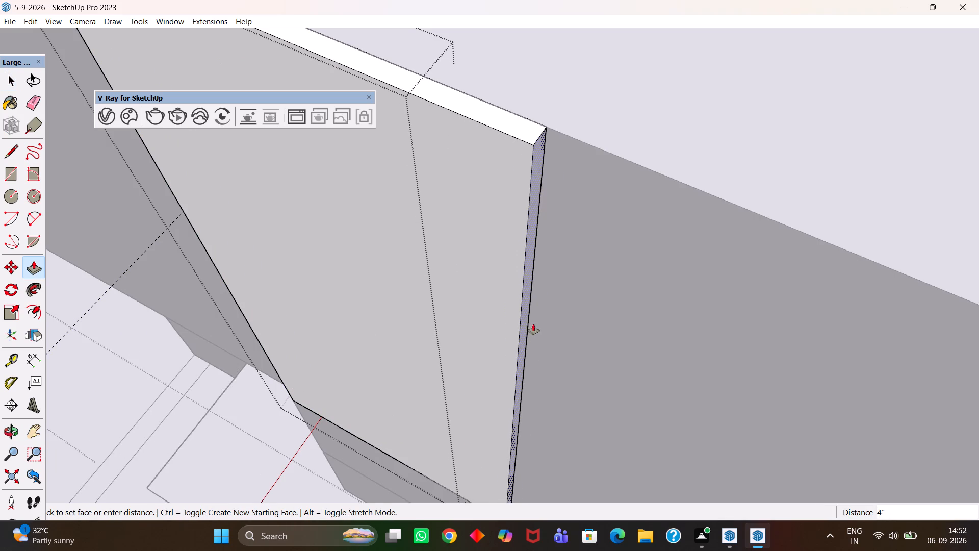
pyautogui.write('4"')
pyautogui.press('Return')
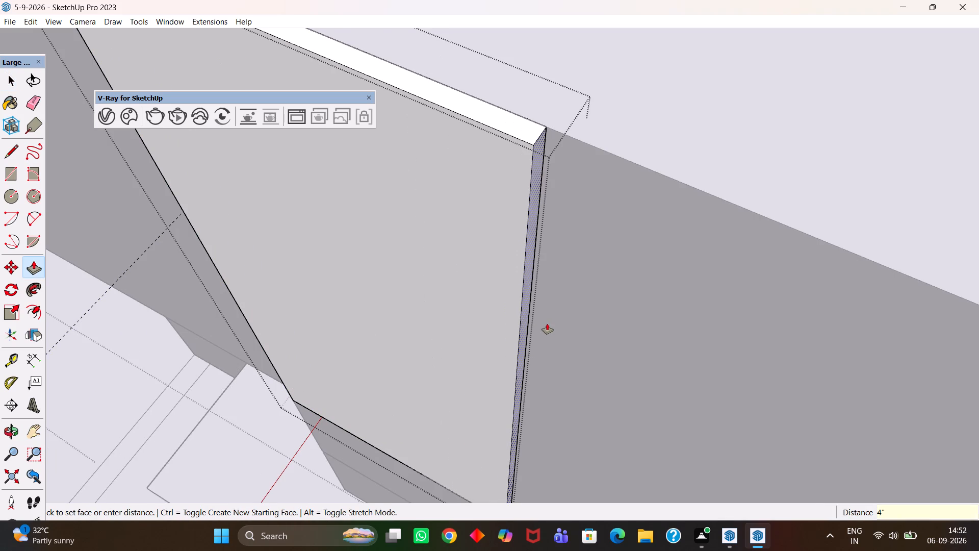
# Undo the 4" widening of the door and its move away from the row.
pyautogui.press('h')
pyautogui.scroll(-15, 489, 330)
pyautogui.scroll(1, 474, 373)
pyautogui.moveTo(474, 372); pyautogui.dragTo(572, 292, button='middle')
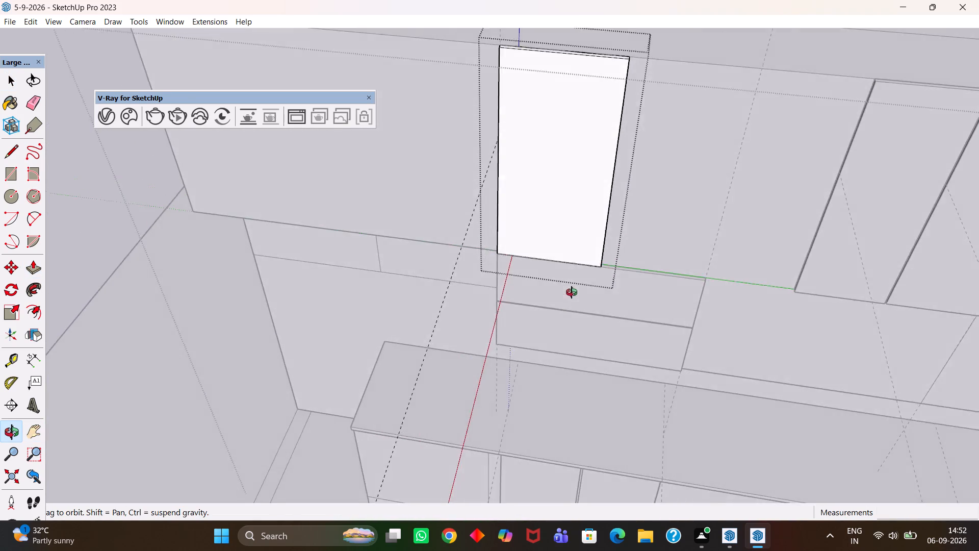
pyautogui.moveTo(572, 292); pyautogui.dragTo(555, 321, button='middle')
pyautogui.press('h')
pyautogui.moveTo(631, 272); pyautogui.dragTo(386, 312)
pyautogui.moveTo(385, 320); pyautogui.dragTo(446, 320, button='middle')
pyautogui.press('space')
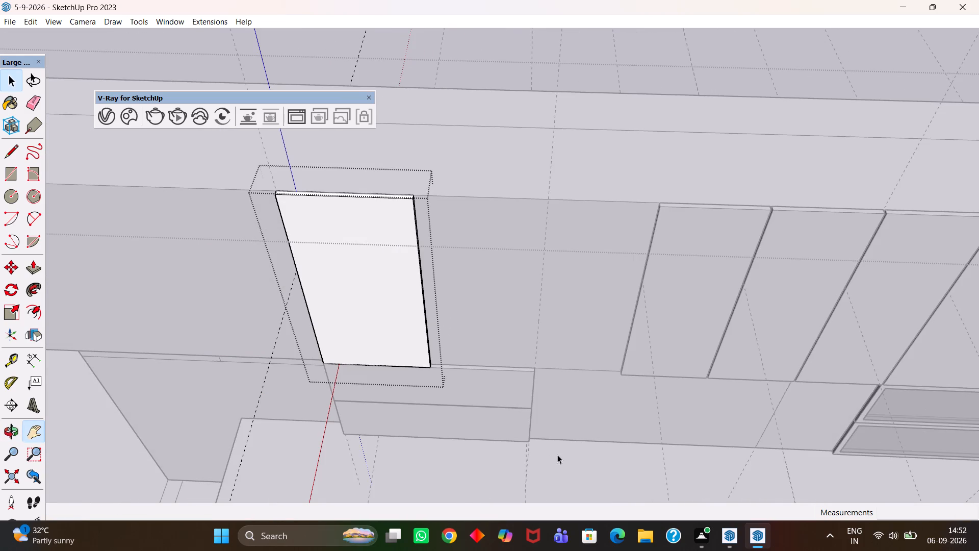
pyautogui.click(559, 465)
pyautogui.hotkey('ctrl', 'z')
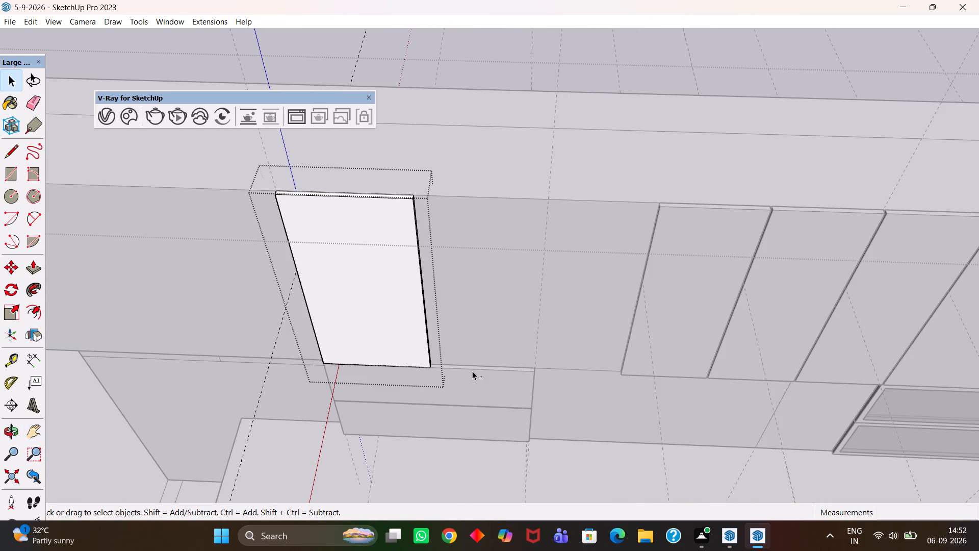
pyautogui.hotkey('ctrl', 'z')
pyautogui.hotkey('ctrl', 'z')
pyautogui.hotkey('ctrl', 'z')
# Copy the first tall door about 1' 2 1/2" along the wall, directly beside the start of the row.
pyautogui.press('space')
pyautogui.click(573, 287)
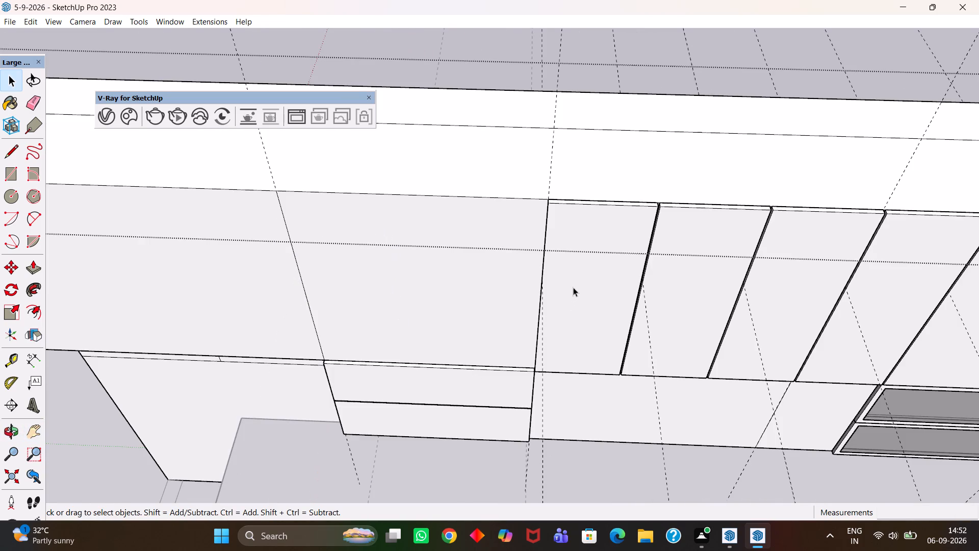
pyautogui.scroll(4, 559, 205)
pyautogui.moveTo(561, 209); pyautogui.dragTo(569, 247, button='middle')
pyautogui.scroll(2, 568, 245)
pyautogui.press('m')
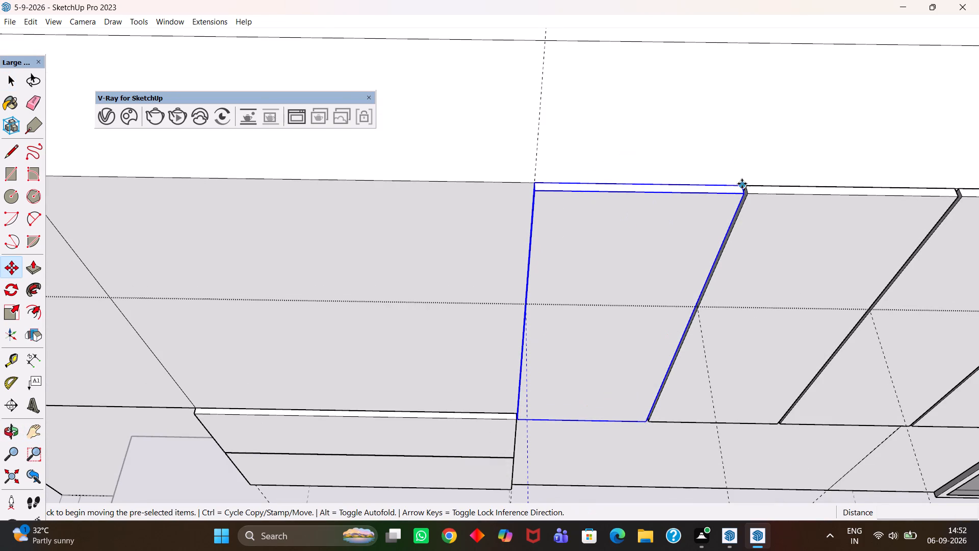
pyautogui.click(744, 189)
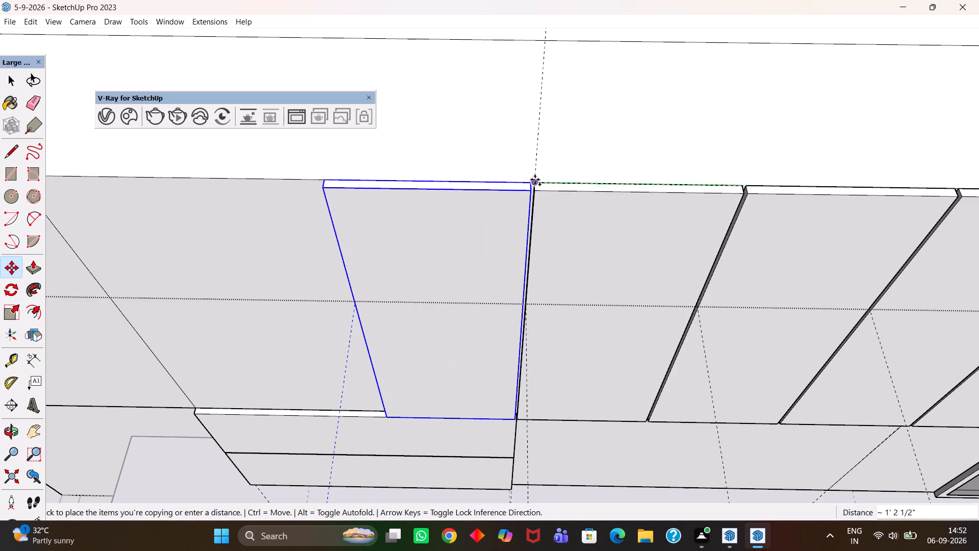
pyautogui.click(535, 180)
# Widen the copied door by pulling its free side face out 3" toward the dividing line, and close its group.
pyautogui.press('h')
pyautogui.scroll(-5, 483, 215)
pyautogui.moveTo(380, 248); pyautogui.dragTo(513, 216, button='middle')
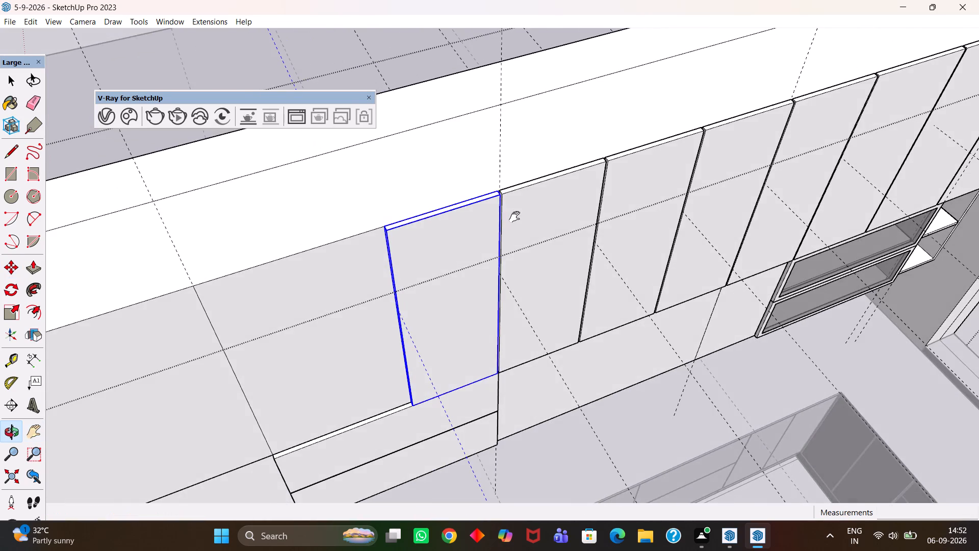
pyautogui.scroll(3, 399, 264)
pyautogui.moveTo(381, 268); pyautogui.dragTo(523, 221)
pyautogui.scroll(10, 522, 235)
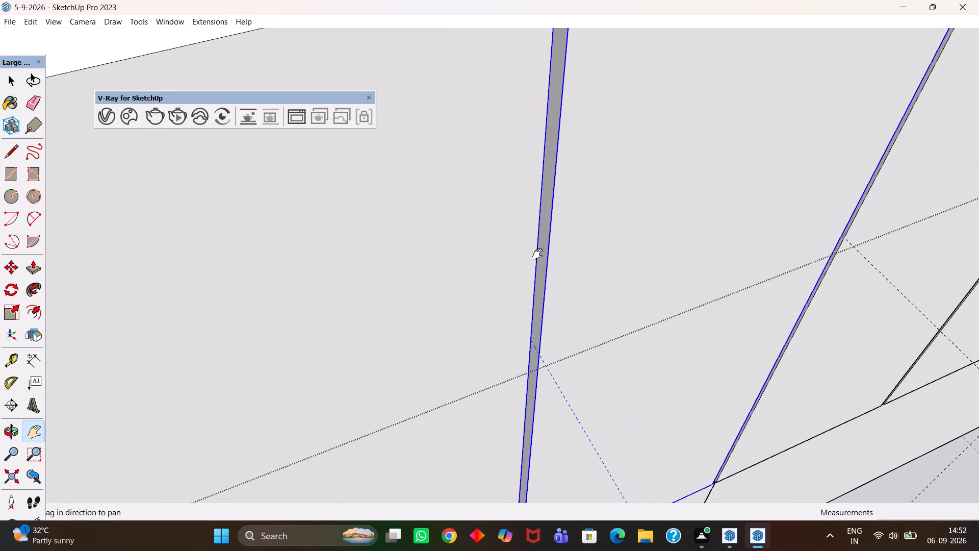
pyautogui.scroll(2, 542, 255)
pyautogui.press('space')
pyautogui.doubleClick(545, 254)
pyautogui.click(545, 246)
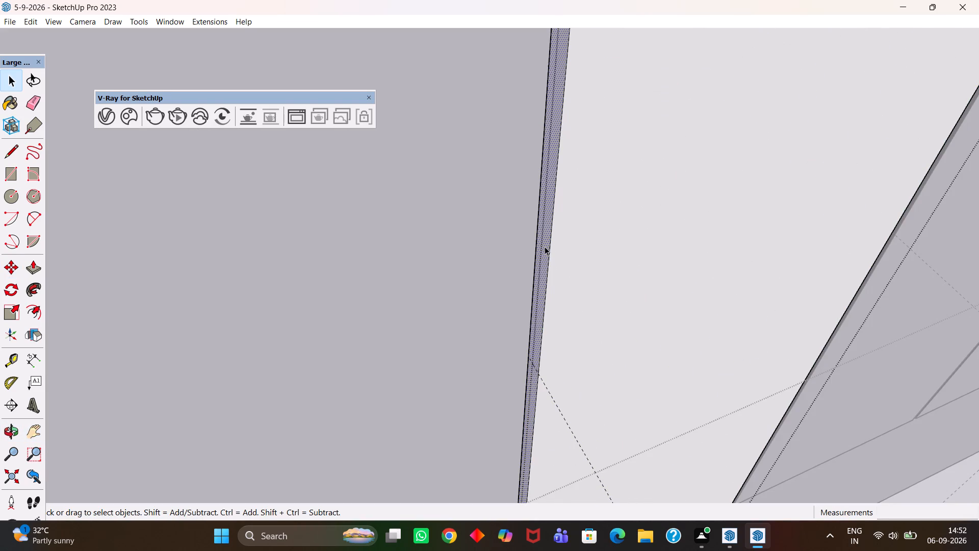
pyautogui.press('p')
pyautogui.click(545, 246)
pyautogui.write('3"')
pyautogui.press('Return')
pyautogui.press('h')
pyautogui.scroll(-16, 518, 251)
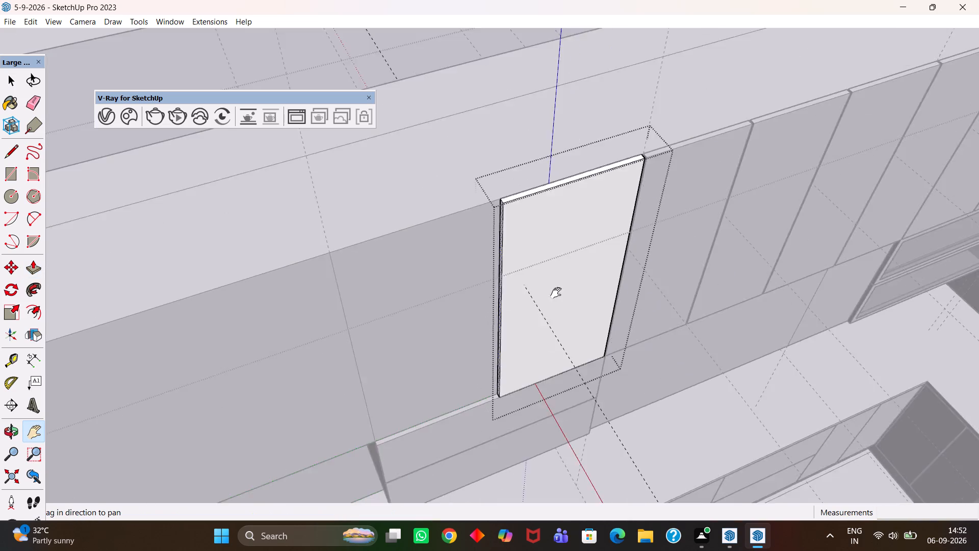
pyautogui.scroll(1, 578, 310)
pyautogui.moveTo(578, 310); pyautogui.dragTo(527, 317, button='middle')
pyautogui.scroll(-4, 514, 317)
pyautogui.press('space')
pyautogui.click(633, 391)
# Copy the widened door about 1' 6 1/2" along the wall so its outer top corner meets the dividing guide line.
pyautogui.click(504, 304)
pyautogui.moveTo(488, 281); pyautogui.dragTo(467, 294, button='middle')
pyautogui.scroll(2, 467, 294)
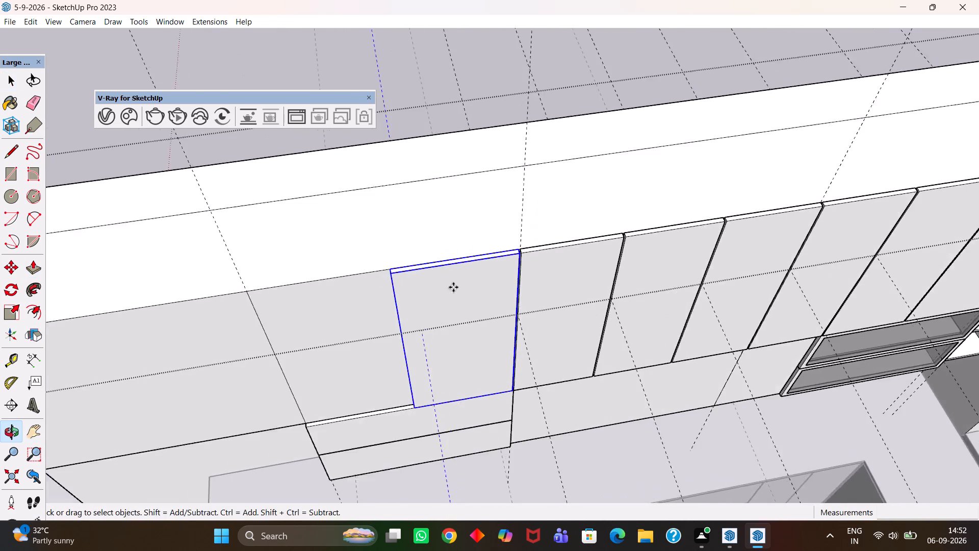
pyautogui.press('m')
pyautogui.scroll(3, 453, 287)
pyautogui.click(364, 263)
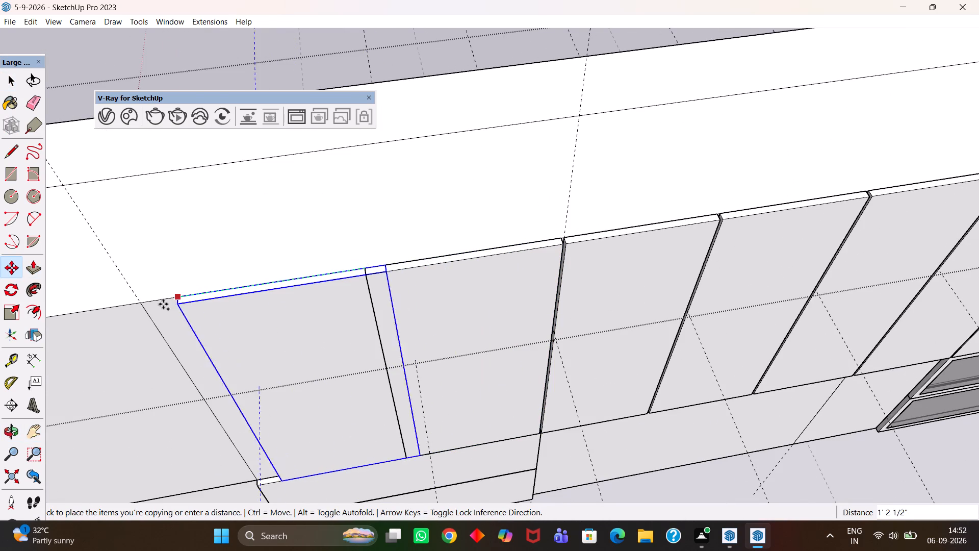
pyautogui.click(142, 303)
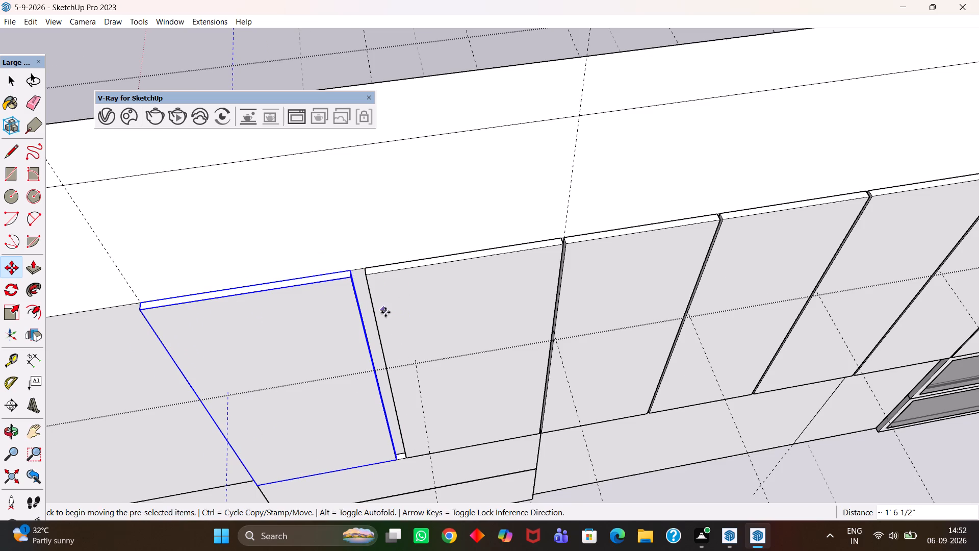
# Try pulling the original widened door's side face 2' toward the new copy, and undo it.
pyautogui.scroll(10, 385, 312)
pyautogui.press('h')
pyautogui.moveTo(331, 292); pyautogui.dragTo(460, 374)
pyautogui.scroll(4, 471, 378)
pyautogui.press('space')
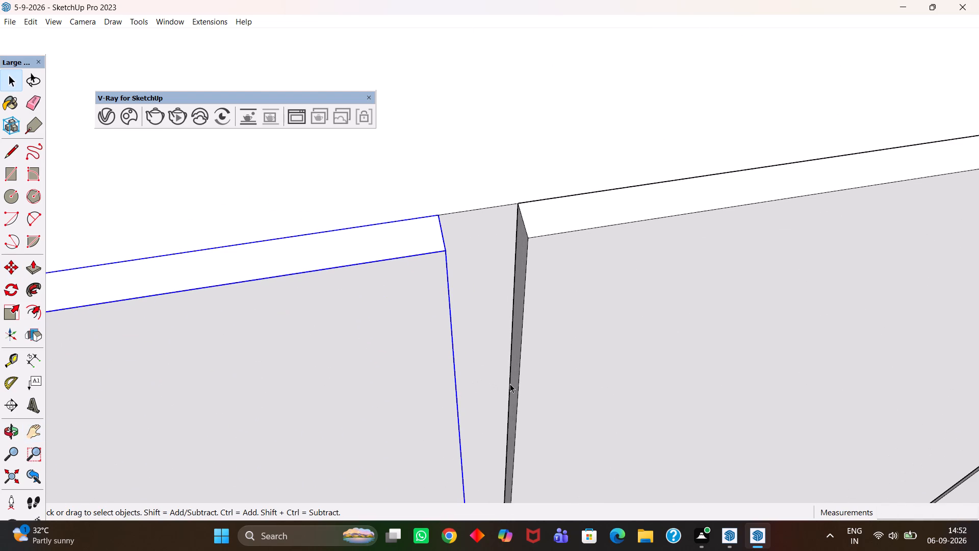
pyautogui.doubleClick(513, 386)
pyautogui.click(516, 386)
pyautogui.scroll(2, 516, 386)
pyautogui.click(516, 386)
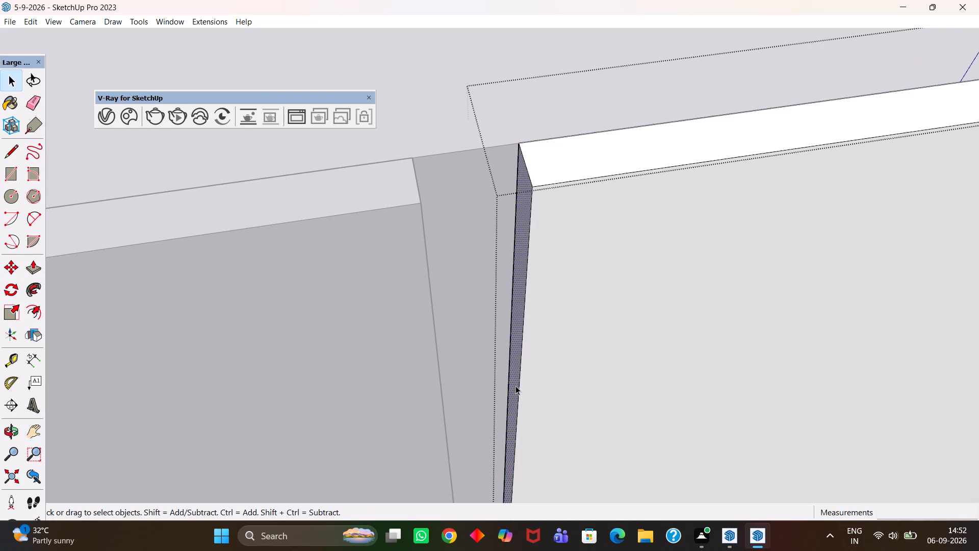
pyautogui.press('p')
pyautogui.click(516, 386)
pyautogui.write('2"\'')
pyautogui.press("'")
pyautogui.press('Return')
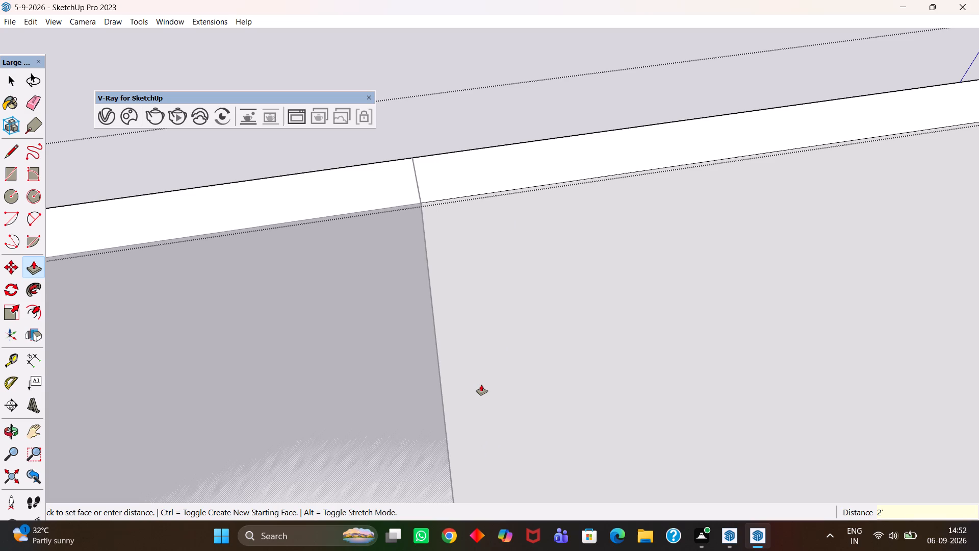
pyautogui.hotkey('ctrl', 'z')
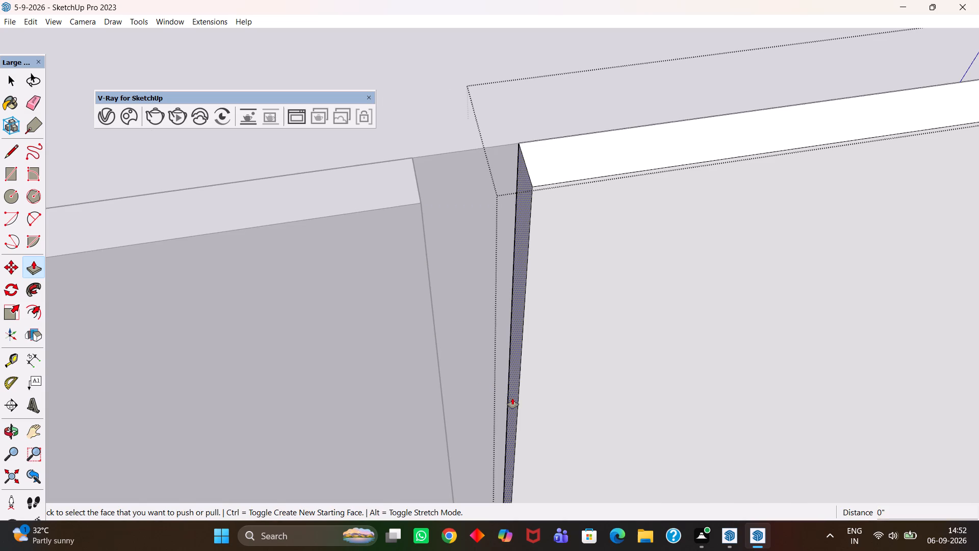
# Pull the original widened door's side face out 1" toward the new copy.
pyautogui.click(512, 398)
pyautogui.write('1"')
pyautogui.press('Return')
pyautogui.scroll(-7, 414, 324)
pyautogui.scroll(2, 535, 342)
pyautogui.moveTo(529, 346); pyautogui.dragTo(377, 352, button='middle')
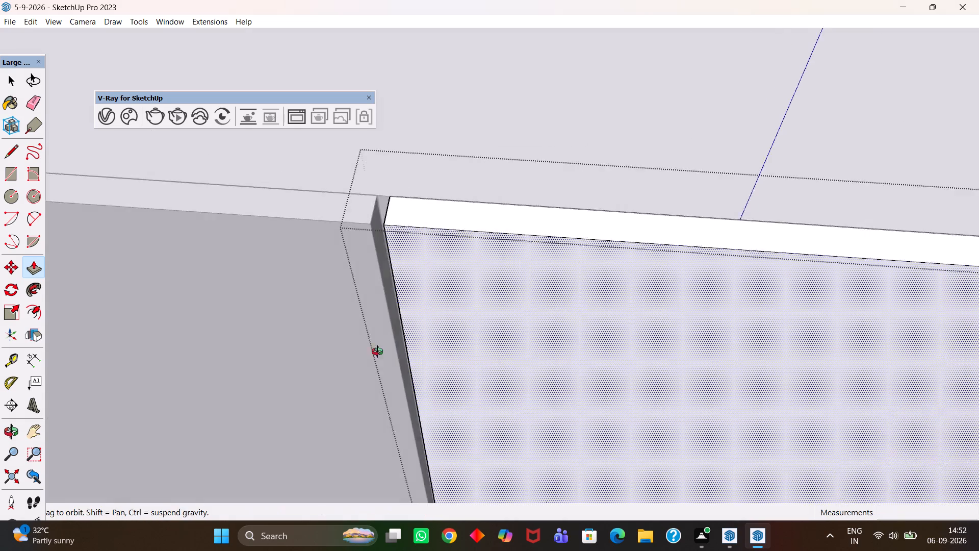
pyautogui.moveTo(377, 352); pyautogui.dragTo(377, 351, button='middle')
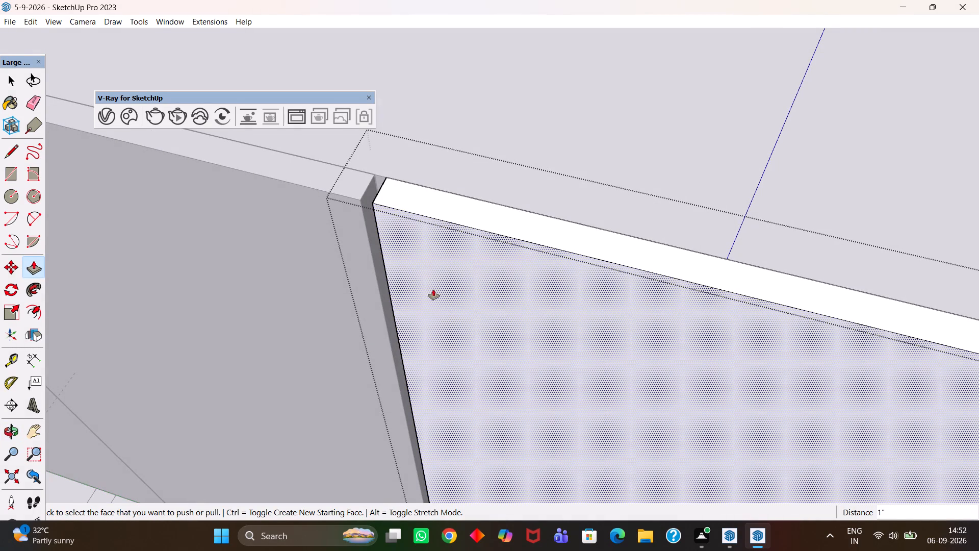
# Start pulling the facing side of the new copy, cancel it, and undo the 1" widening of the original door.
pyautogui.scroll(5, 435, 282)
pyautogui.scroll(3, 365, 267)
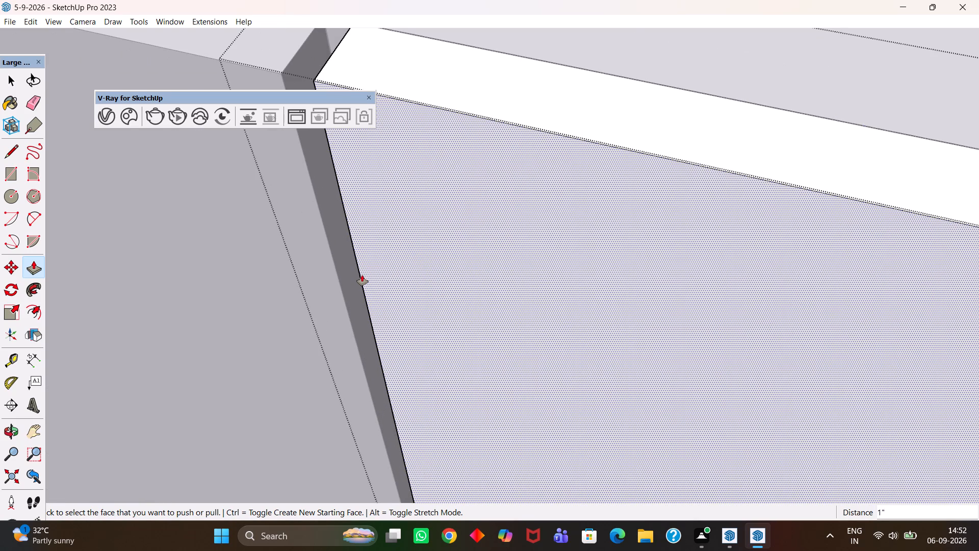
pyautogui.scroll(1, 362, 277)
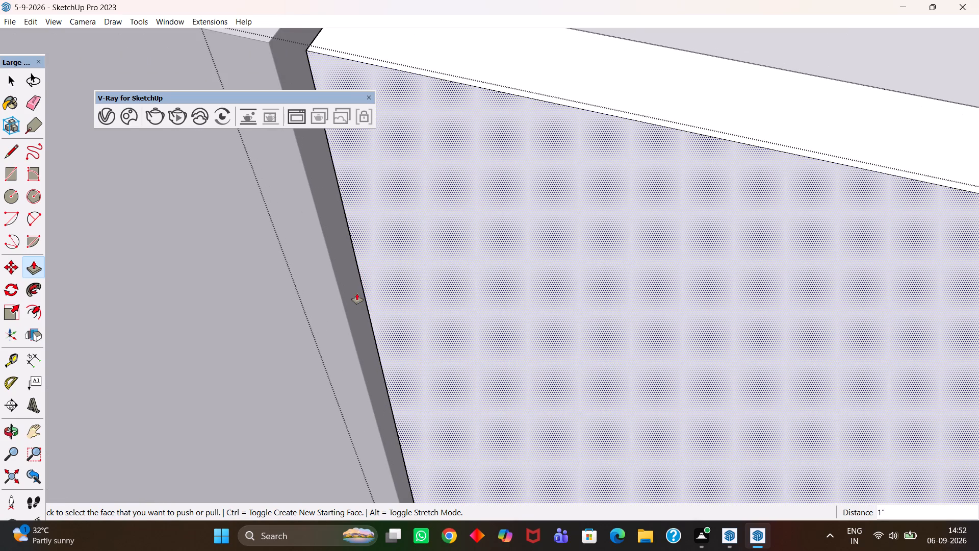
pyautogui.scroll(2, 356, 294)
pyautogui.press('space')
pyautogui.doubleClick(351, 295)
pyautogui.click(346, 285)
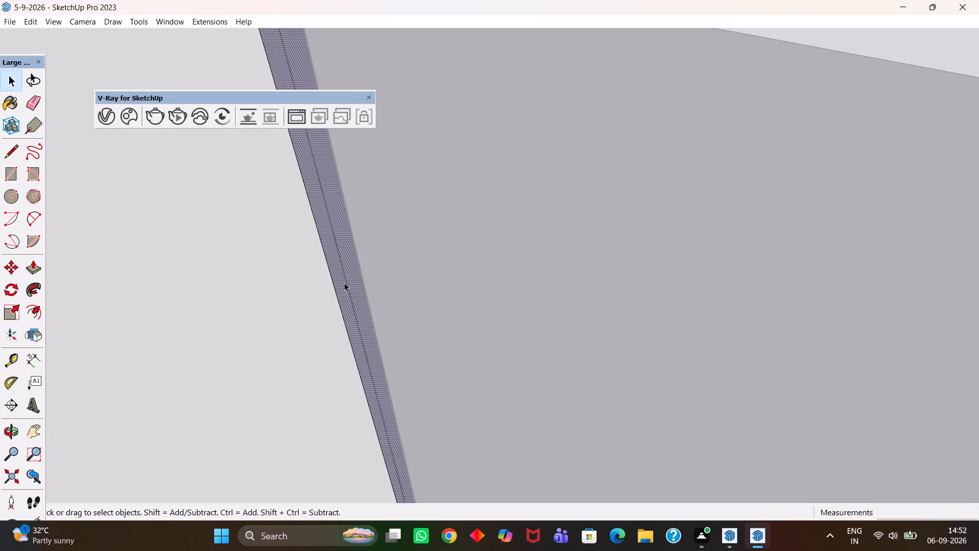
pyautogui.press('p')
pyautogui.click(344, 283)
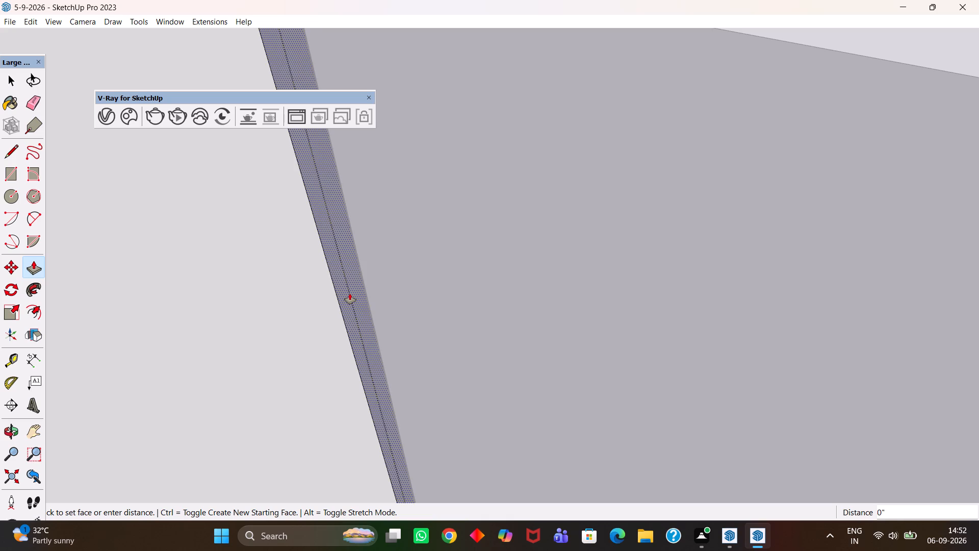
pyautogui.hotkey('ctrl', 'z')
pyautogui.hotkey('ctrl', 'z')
# Pull the original widened door's side face out 0.5" toward the new copy.
pyautogui.scroll(-4, 400, 311)
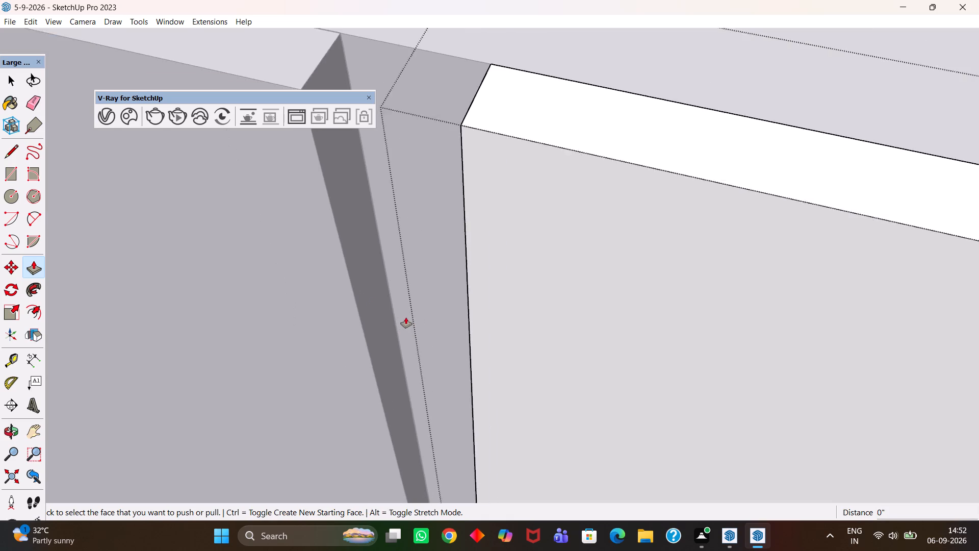
pyautogui.moveTo(407, 325); pyautogui.dragTo(421, 335, button='middle')
pyautogui.moveTo(509, 344); pyautogui.dragTo(554, 341, button='middle')
pyautogui.scroll(1, 514, 344)
pyautogui.moveTo(419, 339); pyautogui.dragTo(608, 332, button='middle')
pyautogui.click(539, 342)
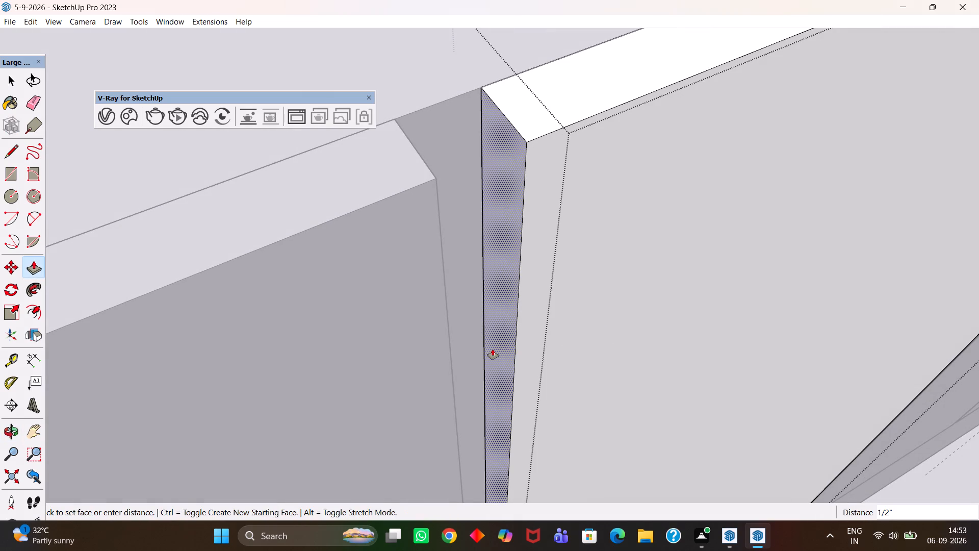
pyautogui.write('0.5"')
pyautogui.press('Return')
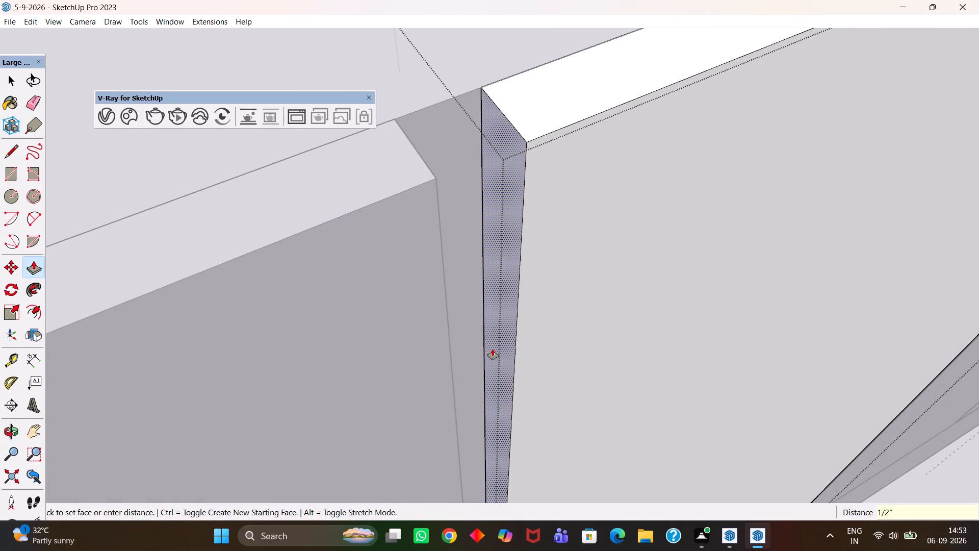
# Open the new copy's group and pull its facing side out 0.5" to narrow the gap between the two doors.
pyautogui.scroll(-4, 490, 350)
pyautogui.moveTo(507, 360); pyautogui.dragTo(300, 367, button='middle')
pyautogui.scroll(3, 442, 358)
pyautogui.moveTo(433, 366); pyautogui.dragTo(396, 367, button='middle')
pyautogui.scroll(2, 396, 367)
pyautogui.press('space')
pyautogui.doubleClick(387, 346)
pyautogui.click(385, 337)
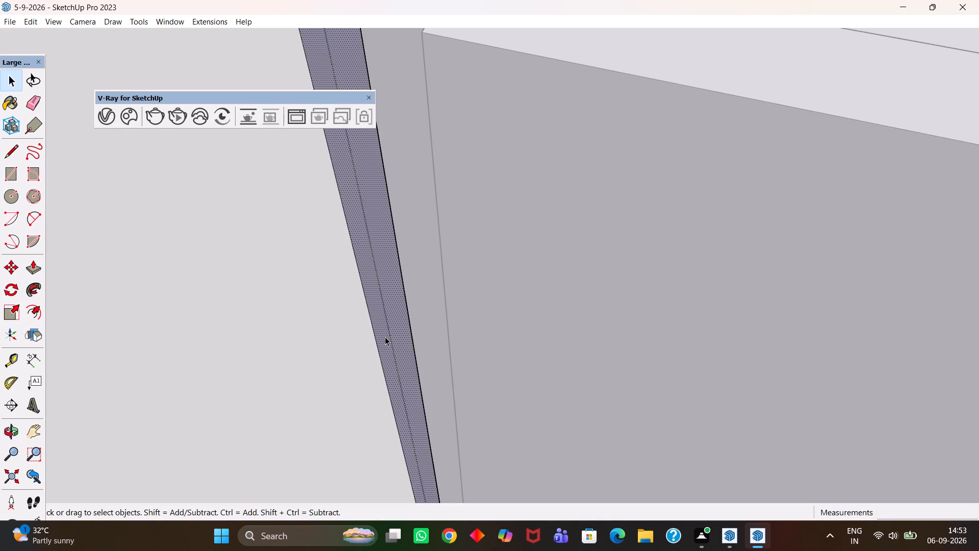
pyautogui.press('p')
pyautogui.click(385, 337)
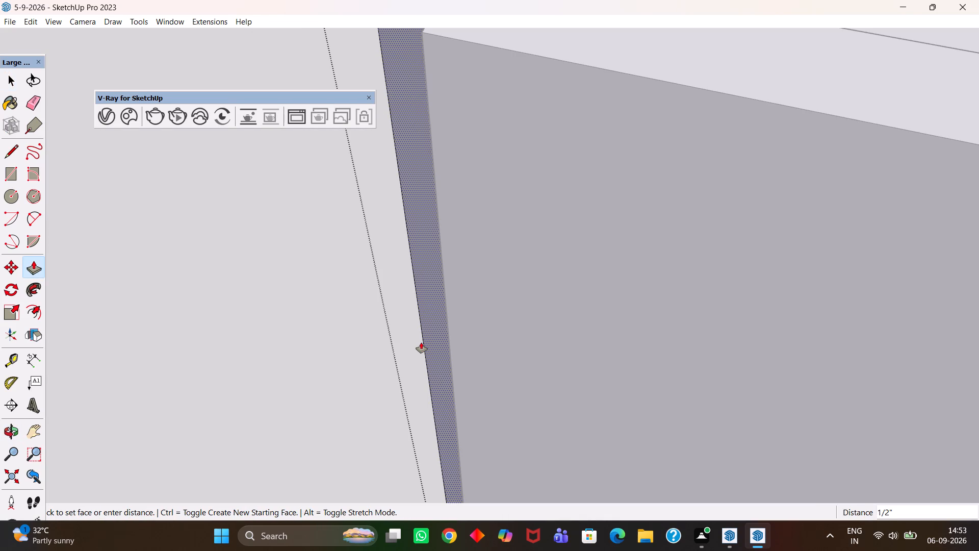
pyautogui.write('0.5"')
pyautogui.press('Return')
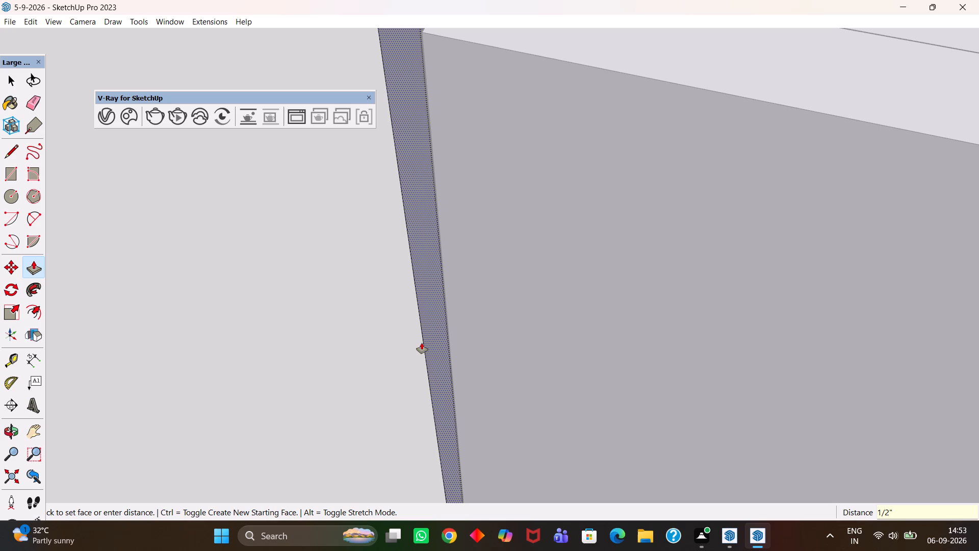
pyautogui.scroll(1, 433, 355)
pyautogui.scroll(-2, 433, 355)
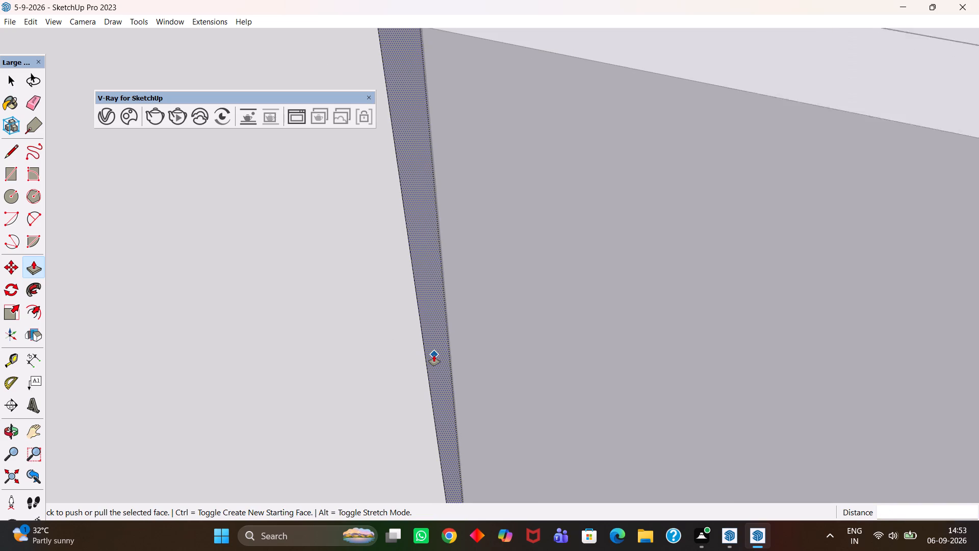
pyautogui.scroll(-2, 434, 356)
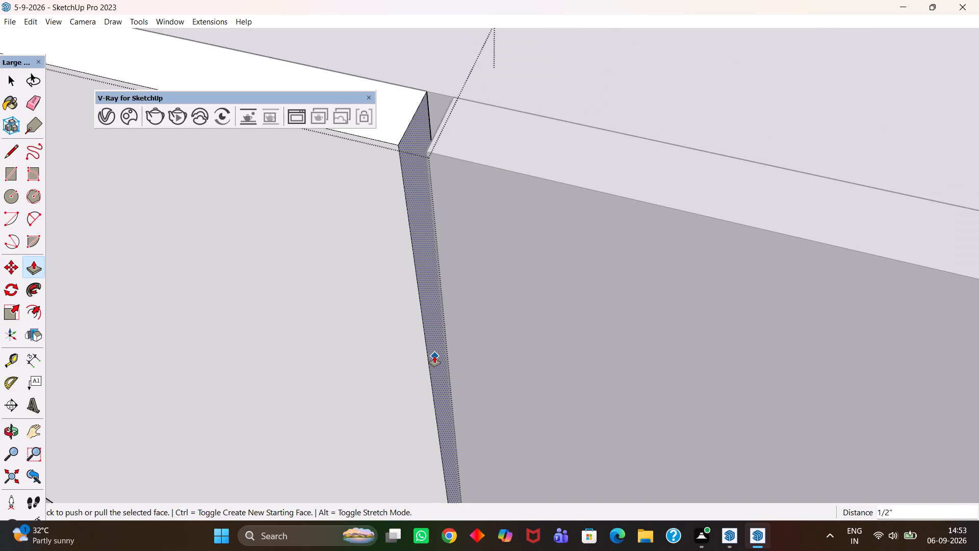
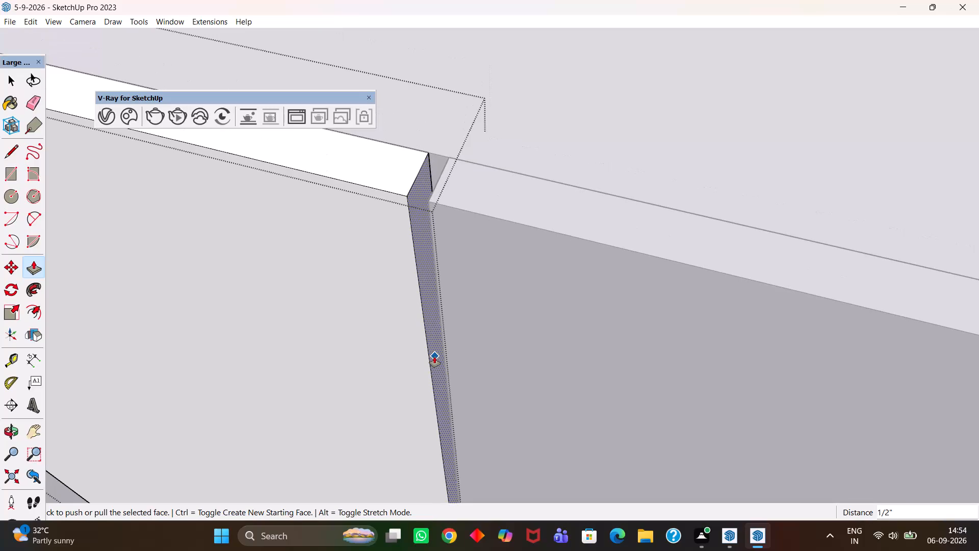
# Leave the shutter group and examine the overhead cabinet run, its finished shutters and the section without shutters.
pyautogui.scroll(-4, 434, 357)
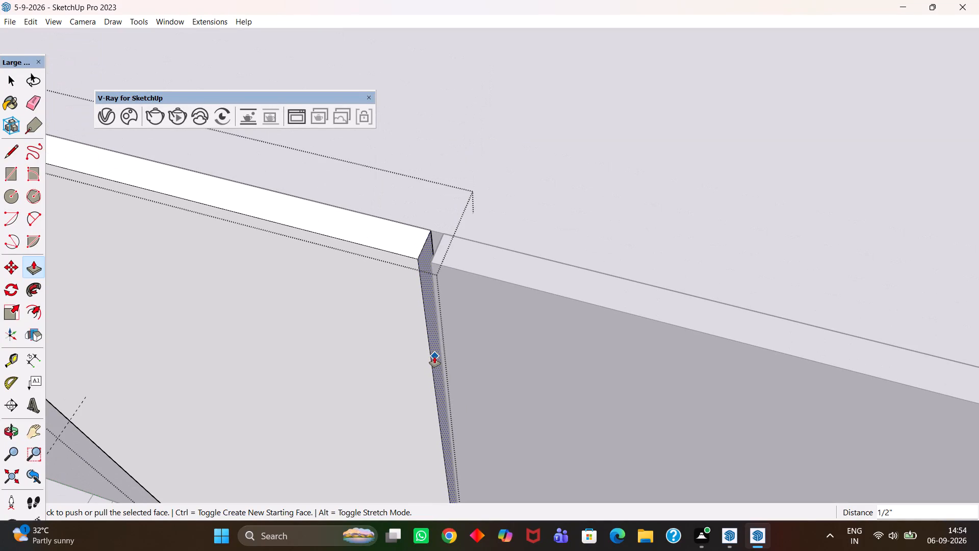
pyautogui.press('h')
pyautogui.scroll(-11, 434, 357)
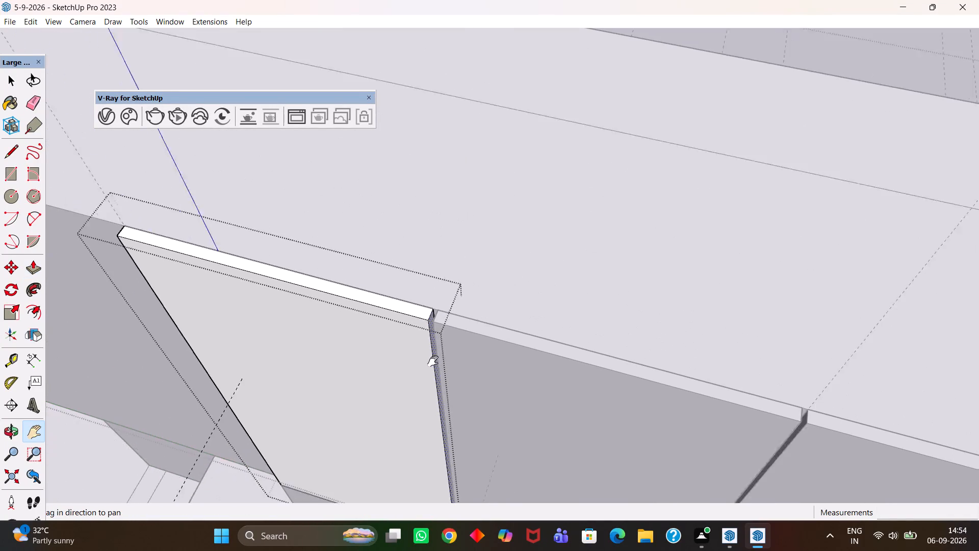
pyautogui.scroll(-5, 433, 361)
pyautogui.moveTo(443, 390); pyautogui.dragTo(484, 369, button='middle')
pyautogui.scroll(-13, 484, 369)
pyautogui.scroll(1, 422, 377)
pyautogui.moveTo(422, 378); pyautogui.dragTo(432, 386, button='middle')
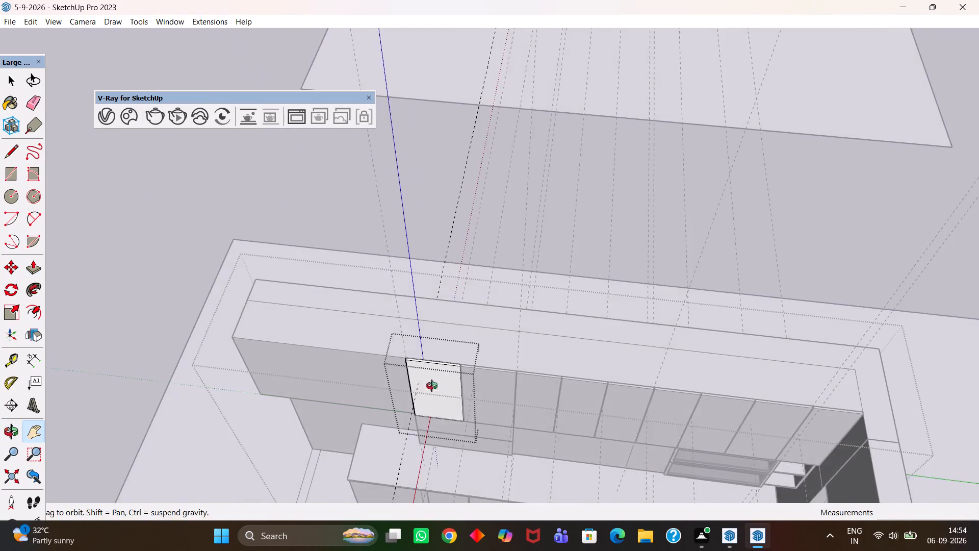
pyautogui.moveTo(432, 386); pyautogui.dragTo(437, 380, button='middle')
pyautogui.press('space')
pyautogui.scroll(1, 399, 316)
pyautogui.doubleClick(346, 178)
pyautogui.scroll(4, 471, 354)
pyautogui.moveTo(471, 381); pyautogui.dragTo(487, 381, button='middle')
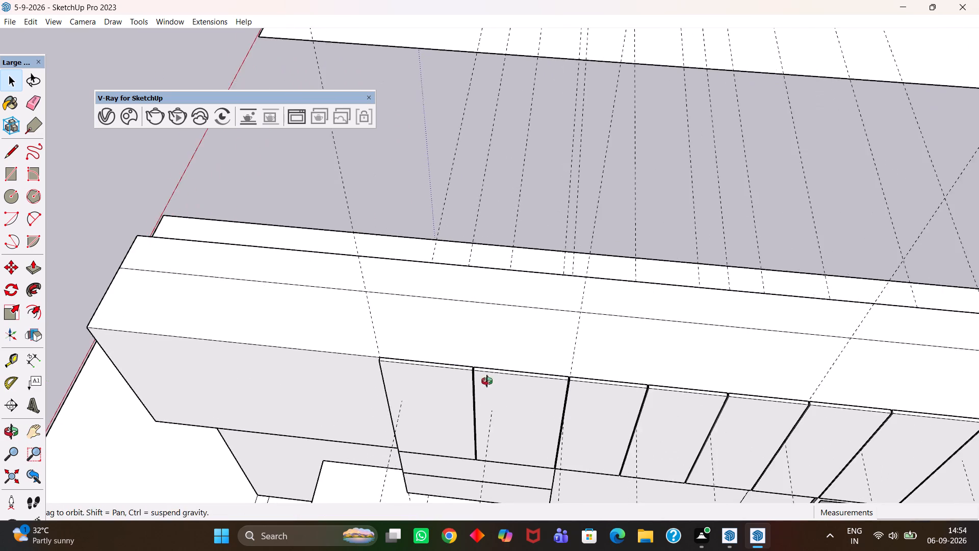
pyautogui.moveTo(487, 381); pyautogui.dragTo(496, 381, button='middle')
pyautogui.scroll(2, 496, 381)
pyautogui.press('h')
pyautogui.scroll(-4, 496, 381)
pyautogui.moveTo(514, 396); pyautogui.dragTo(419, 281)
pyautogui.scroll(-3, 435, 331)
pyautogui.moveTo(461, 346); pyautogui.dragTo(502, 281, button='middle')
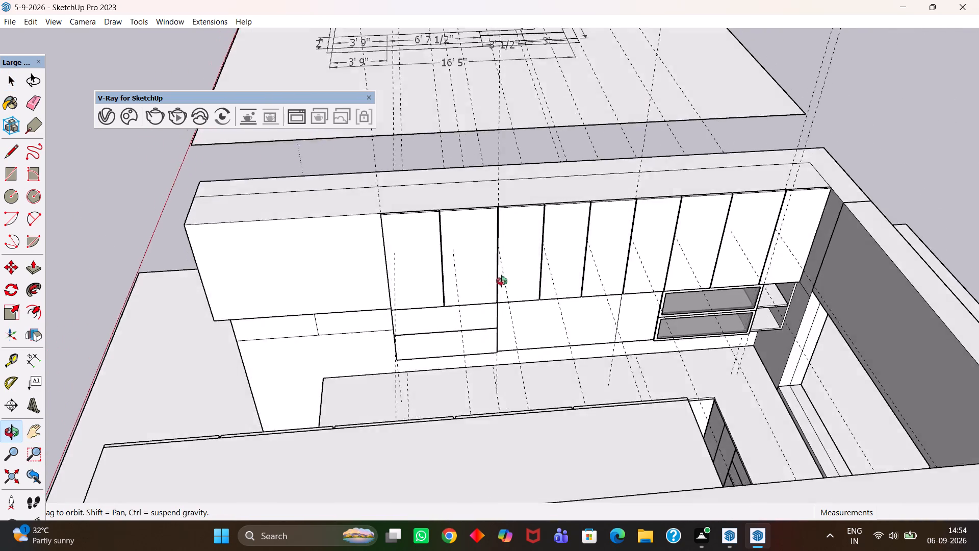
pyautogui.moveTo(502, 281); pyautogui.dragTo(431, 272, button='middle')
pyautogui.moveTo(417, 275); pyautogui.dragTo(437, 314, button='middle')
pyautogui.scroll(1, 415, 320)
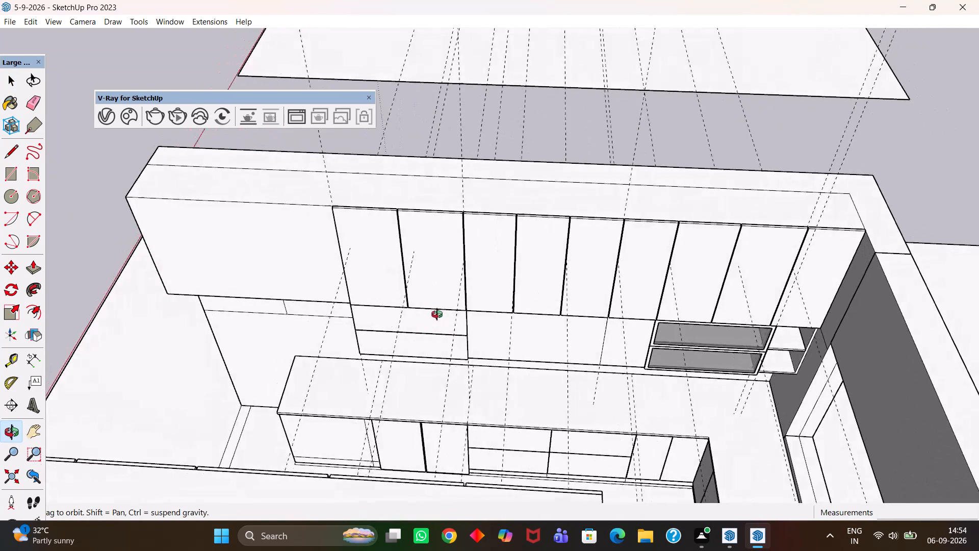
pyautogui.moveTo(437, 314); pyautogui.dragTo(461, 347, button='middle')
# Open the cabinet group and pull the recessed face beside the two-drawer unit out 1' 3" to align with the adjacent cabinet front.
pyautogui.scroll(1, 451, 348)
pyautogui.moveTo(377, 339); pyautogui.dragTo(492, 346)
pyautogui.scroll(3, 439, 365)
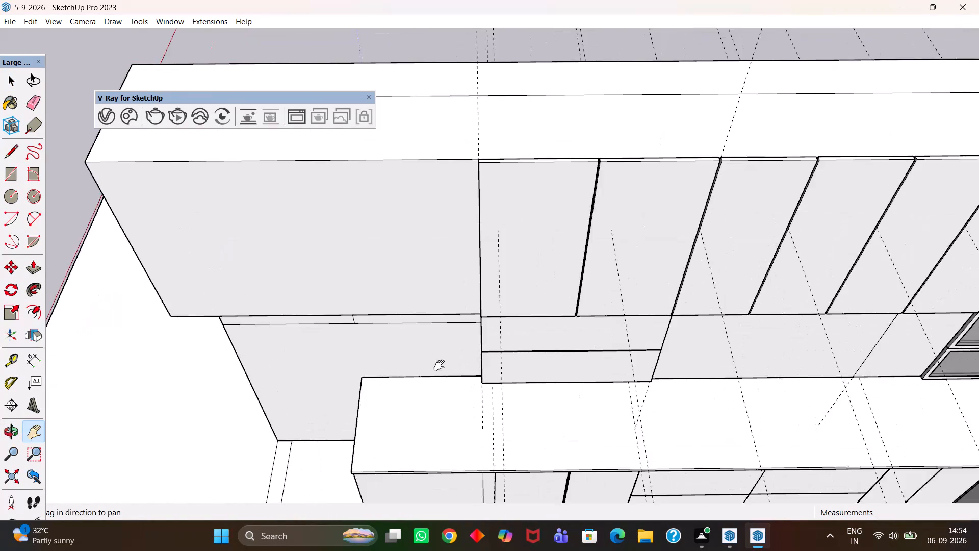
pyautogui.scroll(5, 439, 365)
pyautogui.moveTo(458, 340); pyautogui.dragTo(478, 262, button='middle')
pyautogui.scroll(1, 458, 247)
pyautogui.moveTo(449, 243); pyautogui.dragTo(538, 395)
pyautogui.moveTo(523, 389); pyautogui.dragTo(508, 379, button='middle')
pyautogui.press('space')
pyautogui.scroll(1, 508, 362)
pyautogui.click(504, 313)
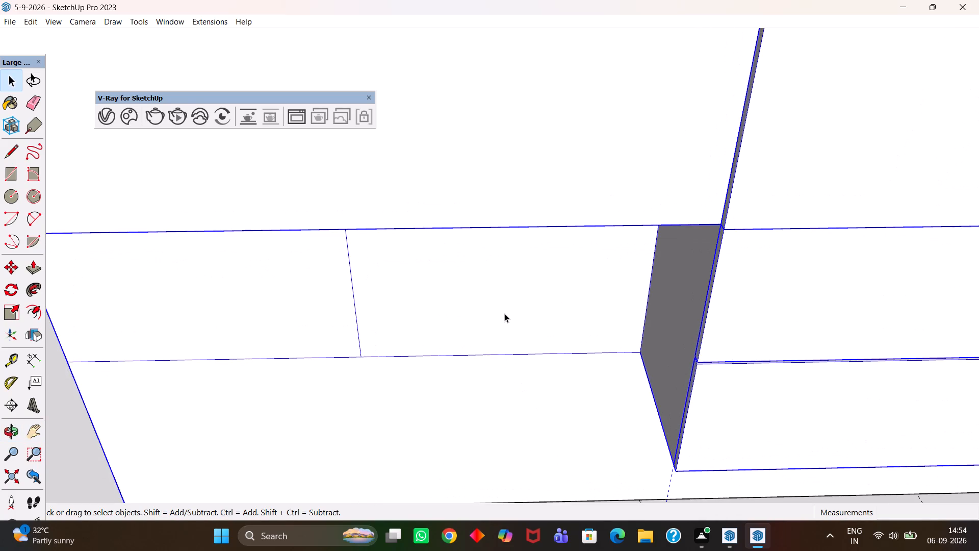
pyautogui.doubleClick(504, 313)
pyautogui.click(501, 303)
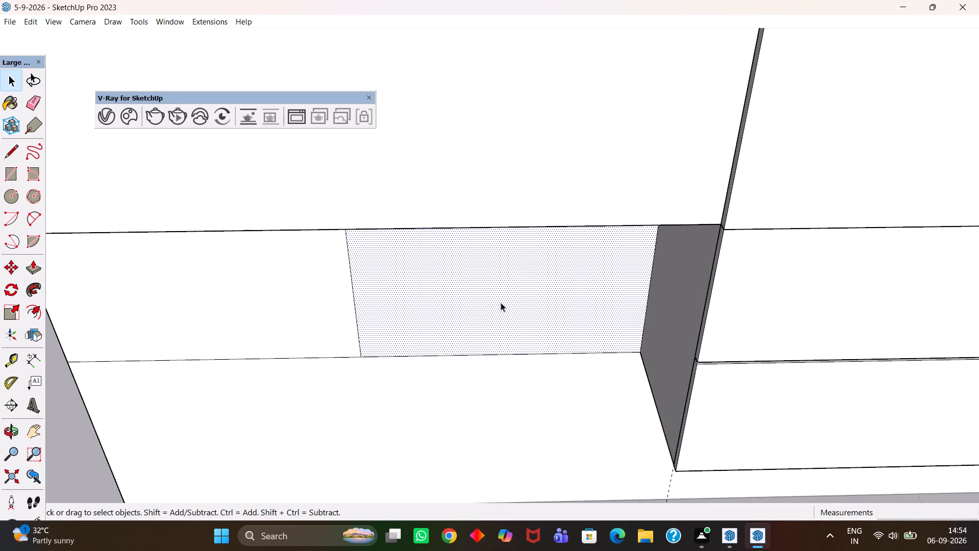
pyautogui.press('p')
pyautogui.click(501, 303)
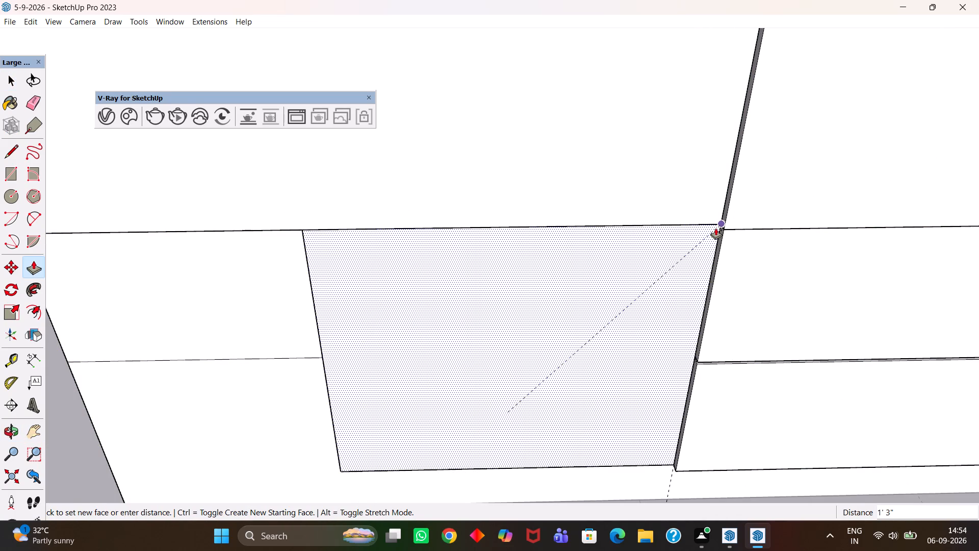
pyautogui.click(716, 229)
# Divide the pulled-out face in half with a 2' vertical line along a guide about 1' 2 1/2" from its side edge.
pyautogui.scroll(-5, 518, 312)
pyautogui.moveTo(496, 336); pyautogui.dragTo(485, 352, button='middle')
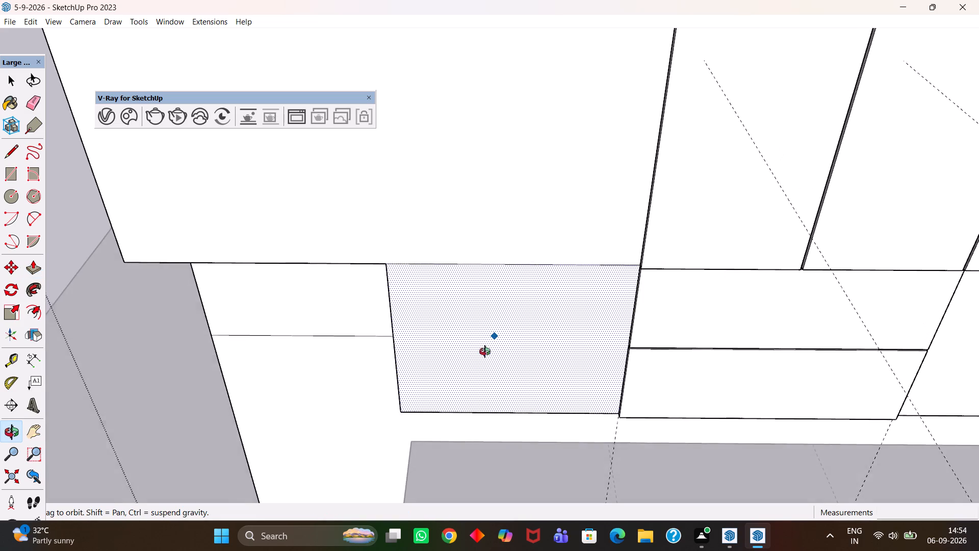
pyautogui.moveTo(485, 352); pyautogui.dragTo(488, 367, button='middle')
pyautogui.press('h')
pyautogui.scroll(2, 489, 369)
pyautogui.press('t')
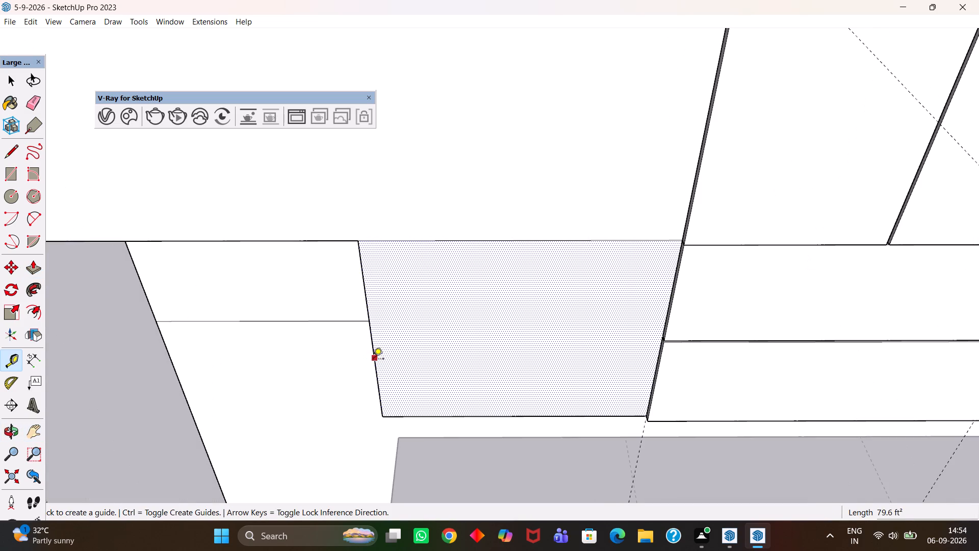
pyautogui.click(373, 360)
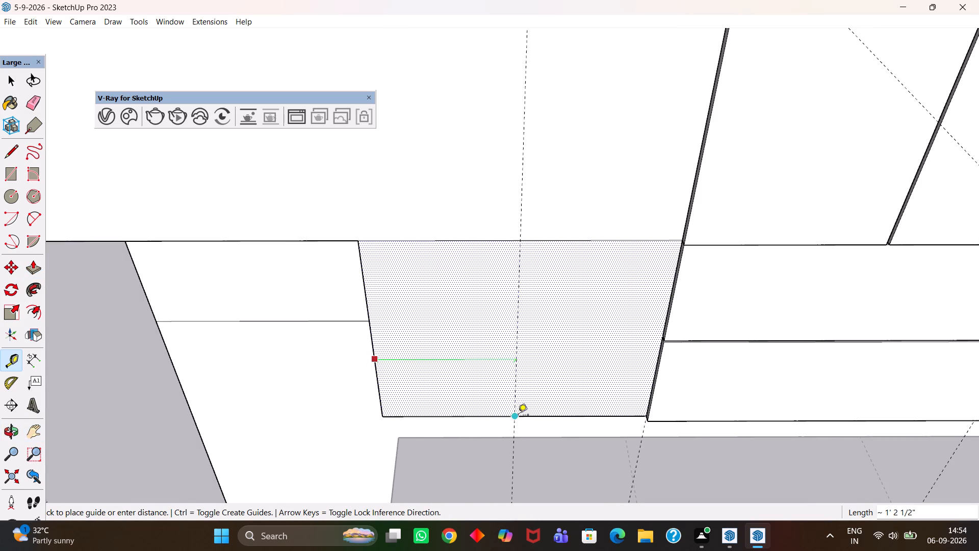
pyautogui.click(518, 416)
pyautogui.press('l')
pyautogui.click(514, 414)
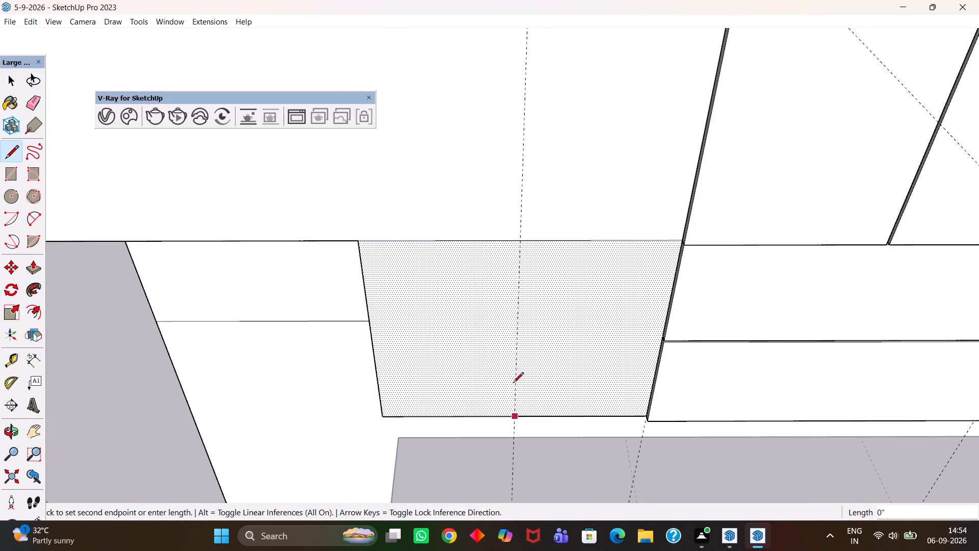
pyautogui.click(519, 243)
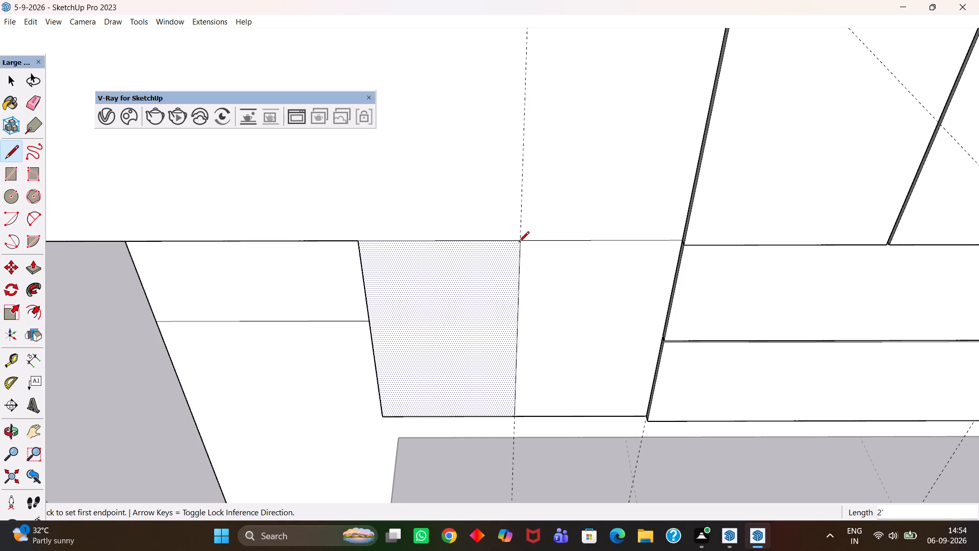
# Copy the half face farther from the drawer unit to a free spot about 2' 9" away, below the cabinet.
pyautogui.press('space')
pyautogui.click(470, 319)
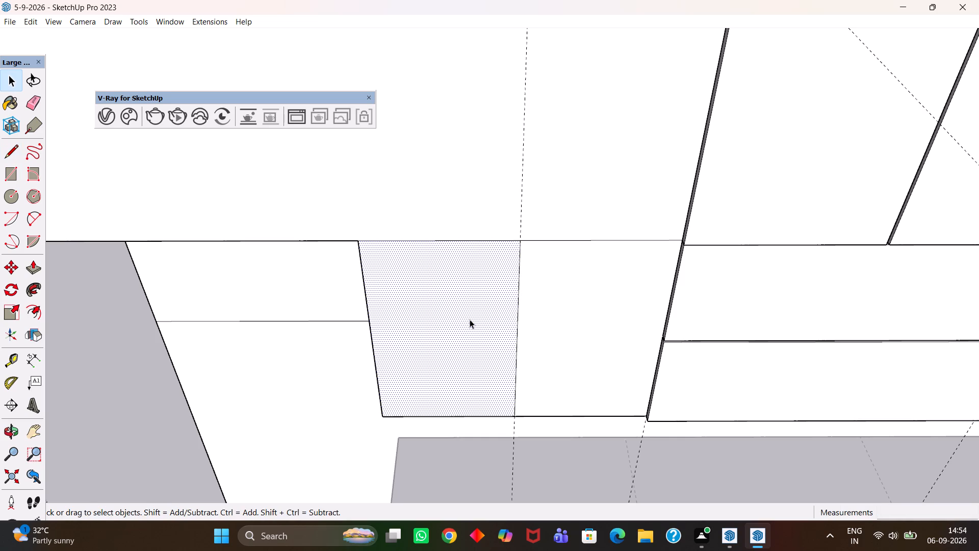
pyautogui.scroll(-3, 470, 319)
pyautogui.moveTo(468, 319); pyautogui.dragTo(470, 363, button='middle')
pyautogui.scroll(1, 470, 367)
pyautogui.press('h')
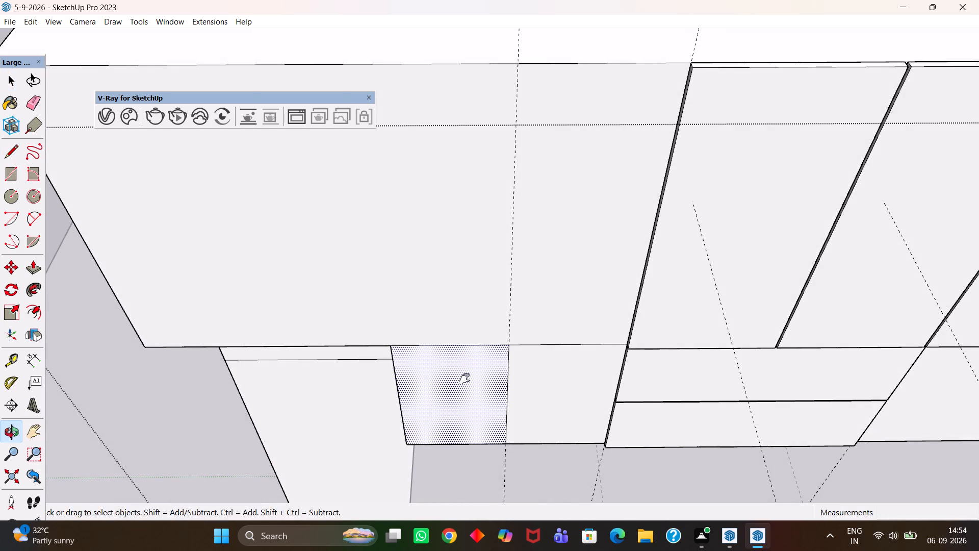
pyautogui.moveTo(453, 387); pyautogui.dragTo(468, 318)
pyautogui.moveTo(471, 330); pyautogui.dragTo(471, 335, button='middle')
pyautogui.press('m')
pyautogui.scroll(1, 471, 335)
pyautogui.click(470, 363)
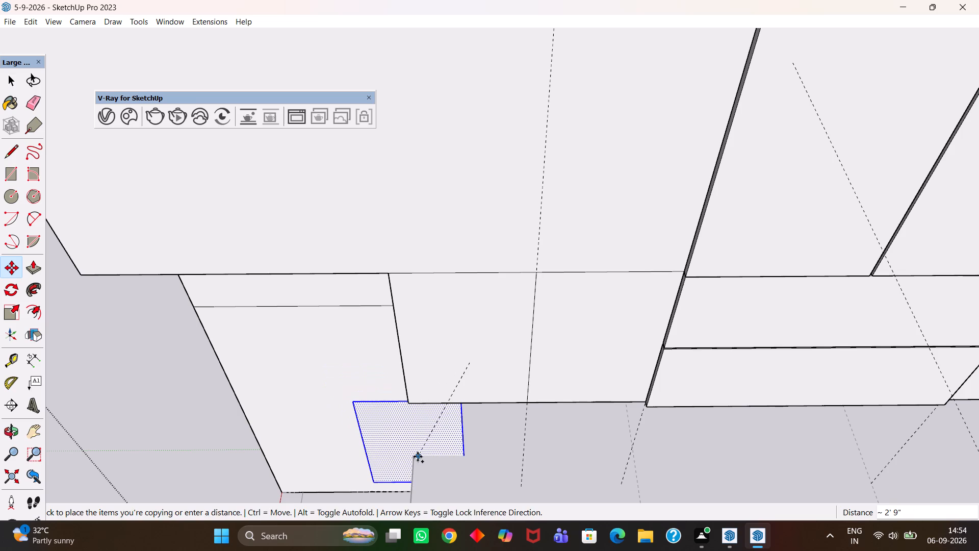
pyautogui.click(418, 457)
# Extrude the copied face 18 mm and group it as a separate shutter panel.
pyautogui.press('p')
pyautogui.click(426, 440)
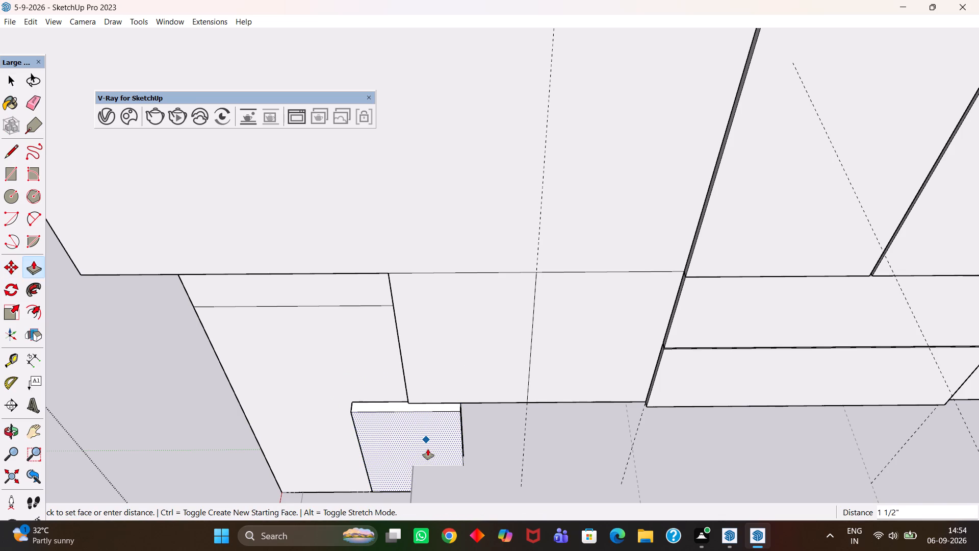
pyautogui.write('18mm')
pyautogui.press('Return')
pyautogui.press('space')
pyautogui.scroll(4, 429, 450)
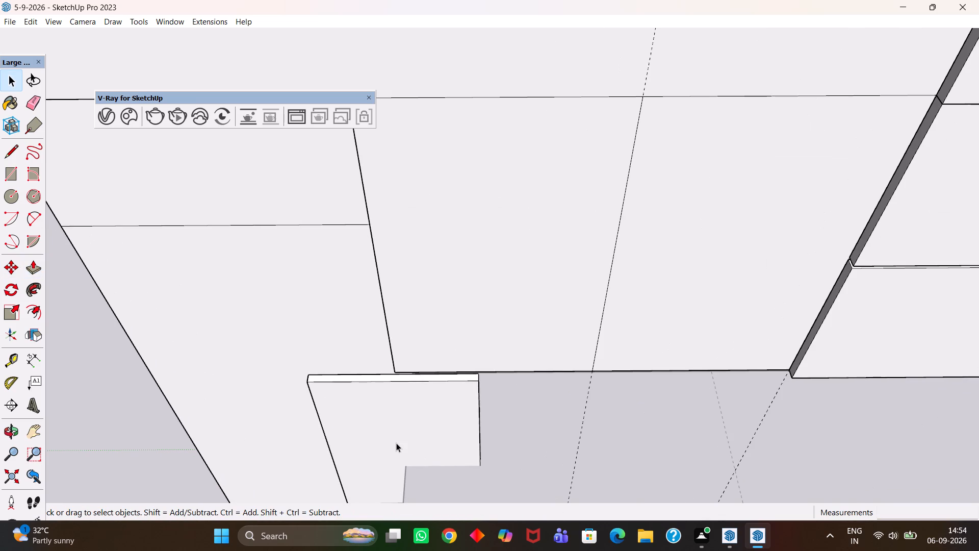
pyautogui.doubleClick(396, 443)
pyautogui.tripleClick(396, 443)
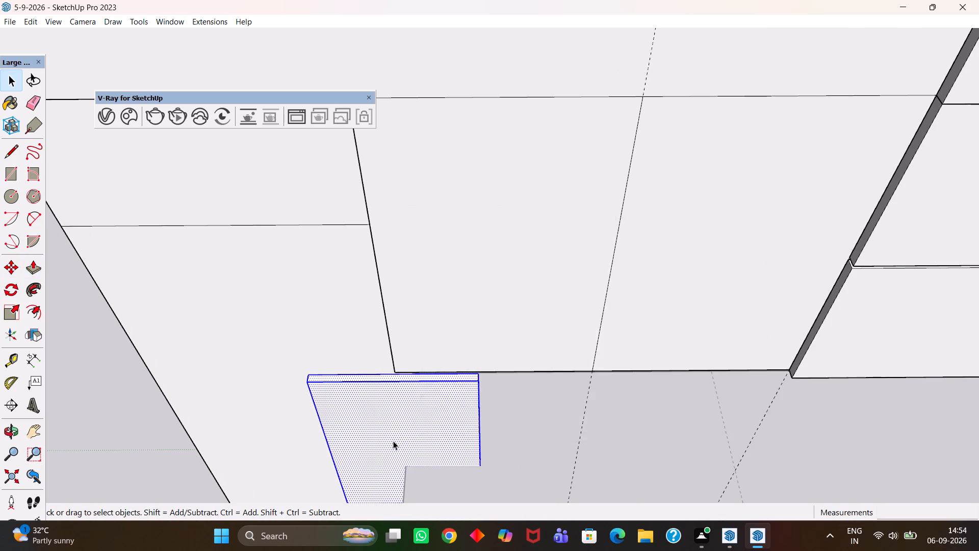
pyautogui.rightClick(393, 441)
pyautogui.click(450, 314)
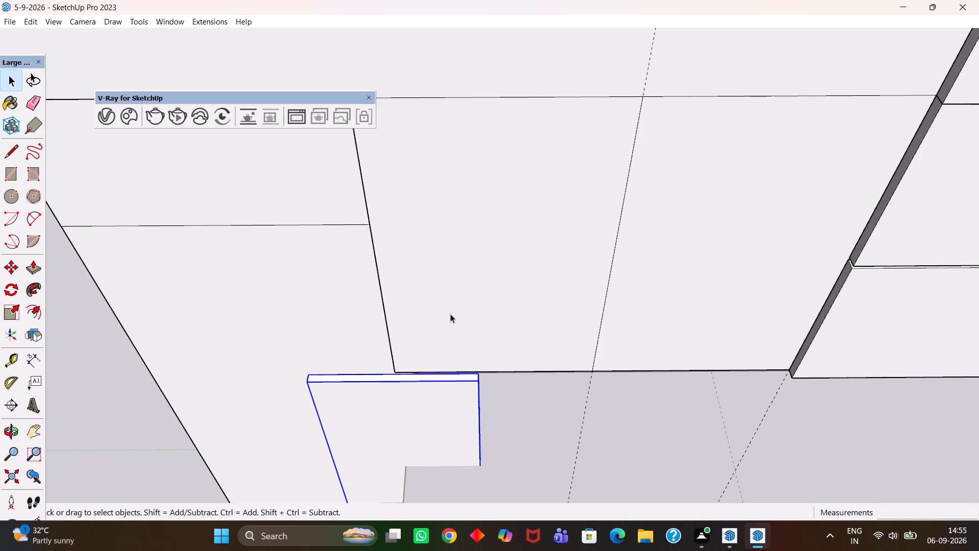
# Open the new shutter panel's group and push its narrow side face inward by 5 mm.
pyautogui.press('m')
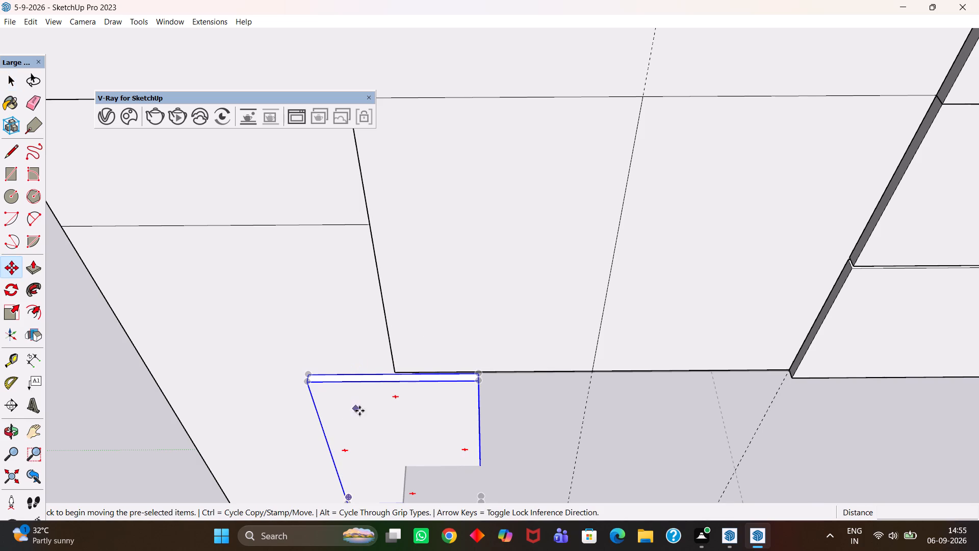
pyautogui.scroll(4, 385, 421)
pyautogui.press('h')
pyautogui.moveTo(447, 442); pyautogui.dragTo(362, 429, button='middle')
pyautogui.scroll(2, 360, 429)
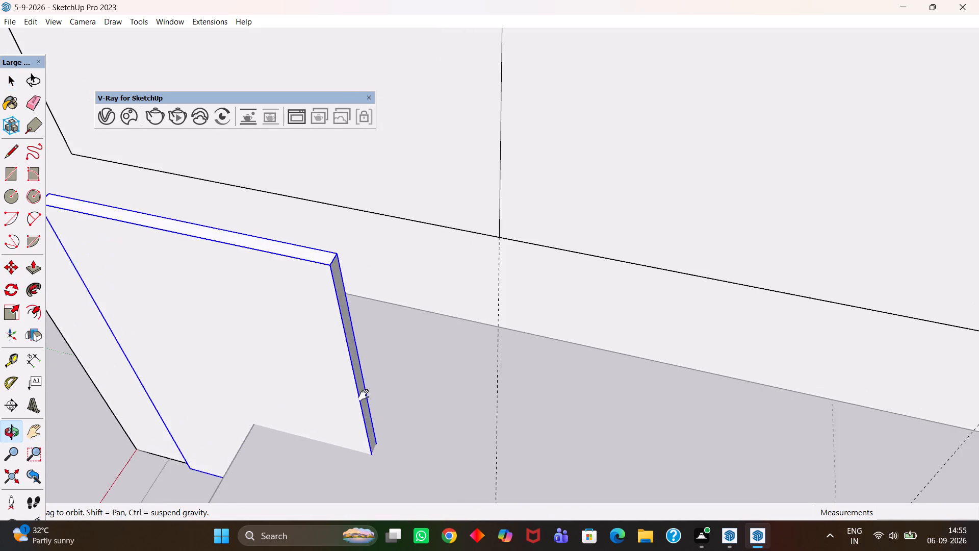
pyautogui.moveTo(364, 394); pyautogui.dragTo(522, 431)
pyautogui.scroll(3, 557, 445)
pyautogui.moveTo(539, 452); pyautogui.dragTo(513, 446, button='middle')
pyautogui.scroll(-3, 498, 424)
pyautogui.moveTo(518, 428); pyautogui.dragTo(497, 433, button='middle')
pyautogui.scroll(1, 503, 434)
pyautogui.scroll(2, 450, 441)
pyautogui.press('space')
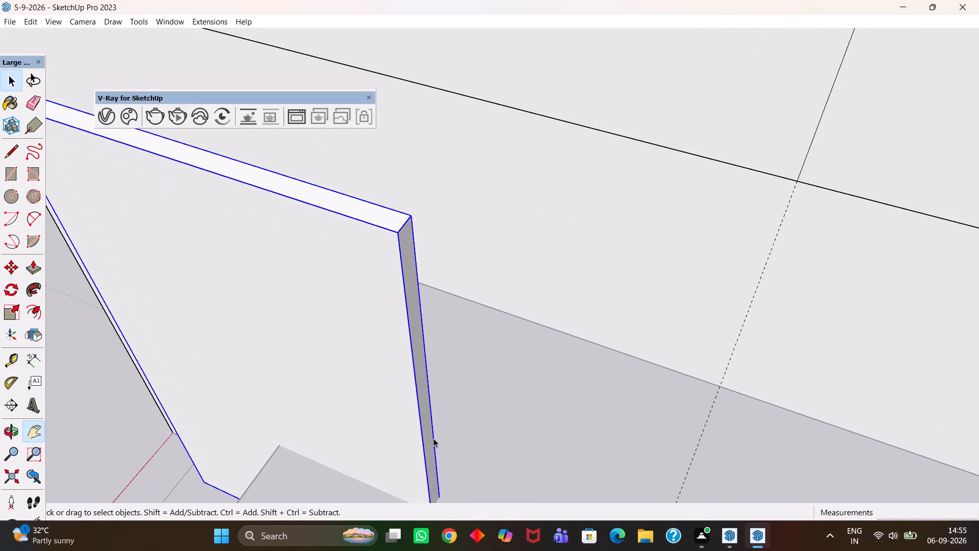
pyautogui.click(430, 440)
pyautogui.click(430, 440)
pyautogui.click(428, 439)
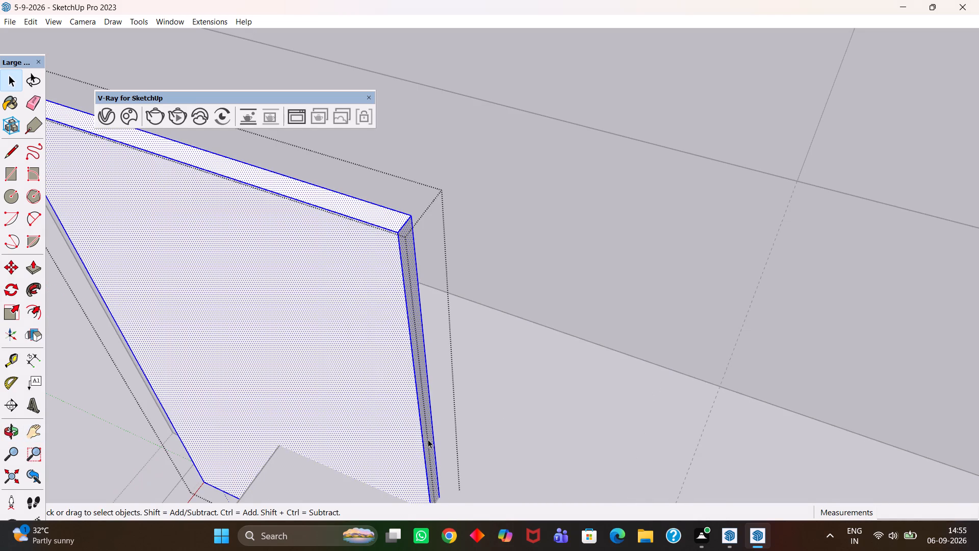
pyautogui.click(428, 439)
pyautogui.press('p')
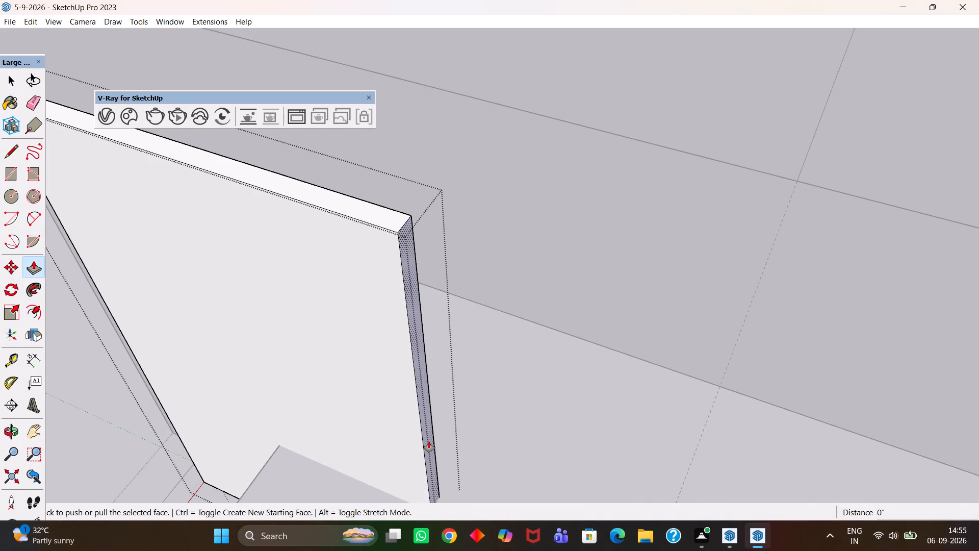
pyautogui.click(429, 441)
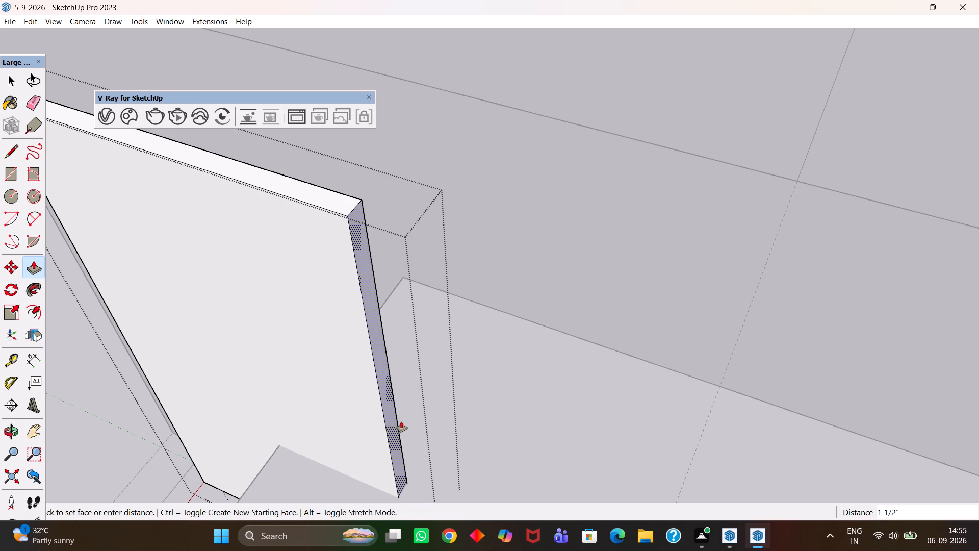
pyautogui.write('5mm')
pyautogui.press('Return')
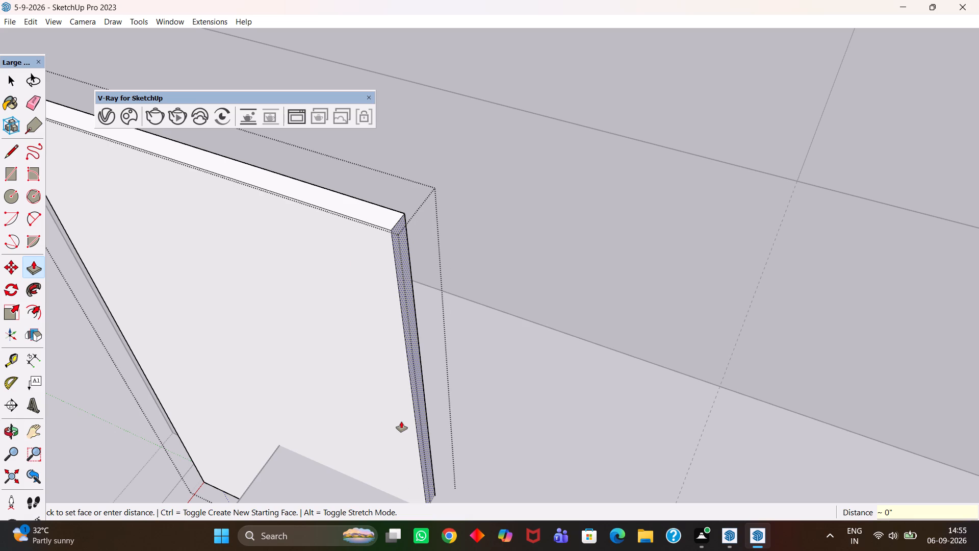
# Close the panel group and move the shutter onto its half of the divided cabinet front, aligned with the cabinet's lower outer corner.
pyautogui.press('h')
pyautogui.scroll(-10, 400, 421)
pyautogui.scroll(1, 370, 405)
pyautogui.moveTo(370, 405); pyautogui.dragTo(375, 409, button='middle')
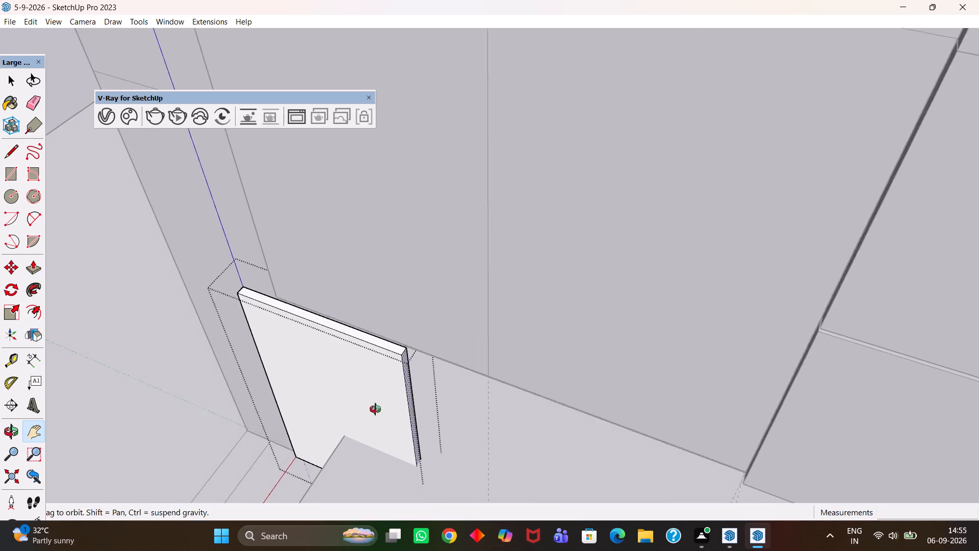
pyautogui.moveTo(375, 409); pyautogui.dragTo(435, 406, button='middle')
pyautogui.scroll(-8, 435, 406)
pyautogui.scroll(1, 408, 407)
pyautogui.moveTo(408, 414); pyautogui.dragTo(458, 427, button='middle')
pyautogui.scroll(1, 483, 443)
pyautogui.moveTo(515, 456); pyautogui.dragTo(507, 384)
pyautogui.scroll(-3, 488, 377)
pyautogui.scroll(1, 450, 399)
pyautogui.moveTo(450, 402); pyautogui.dragTo(460, 410, button='middle')
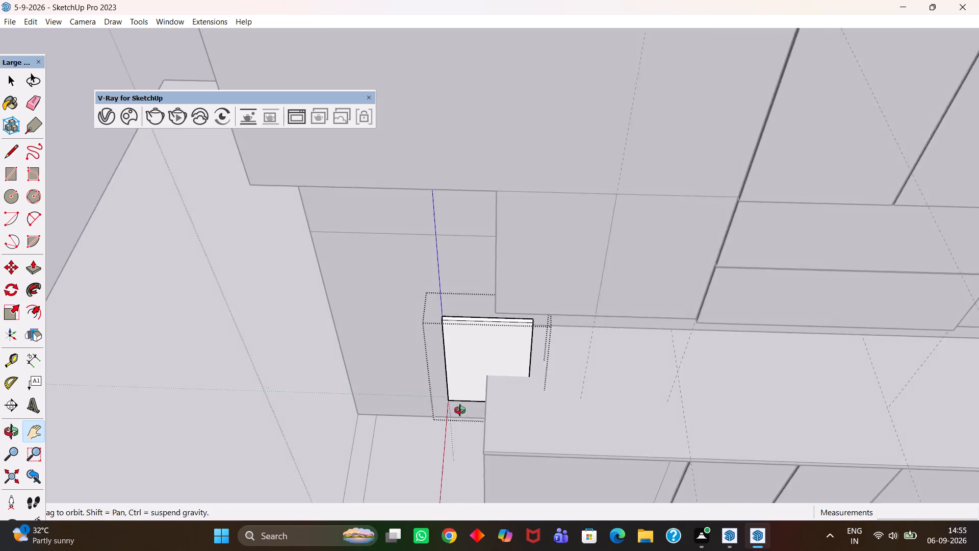
pyautogui.moveTo(460, 410); pyautogui.dragTo(463, 411, button='middle')
pyautogui.scroll(1, 461, 419)
pyautogui.press('space')
pyautogui.click(412, 466)
pyautogui.click(482, 361)
pyautogui.moveTo(484, 363); pyautogui.dragTo(511, 382, button='middle')
pyautogui.scroll(3, 511, 382)
pyautogui.press('m')
pyautogui.click(448, 309)
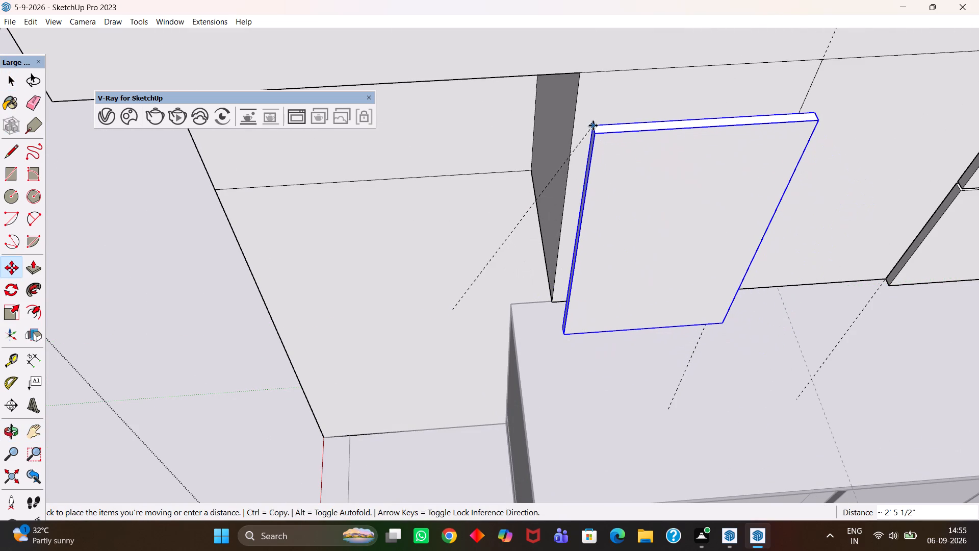
pyautogui.click(593, 126)
pyautogui.scroll(3, 547, 269)
pyautogui.click(566, 343)
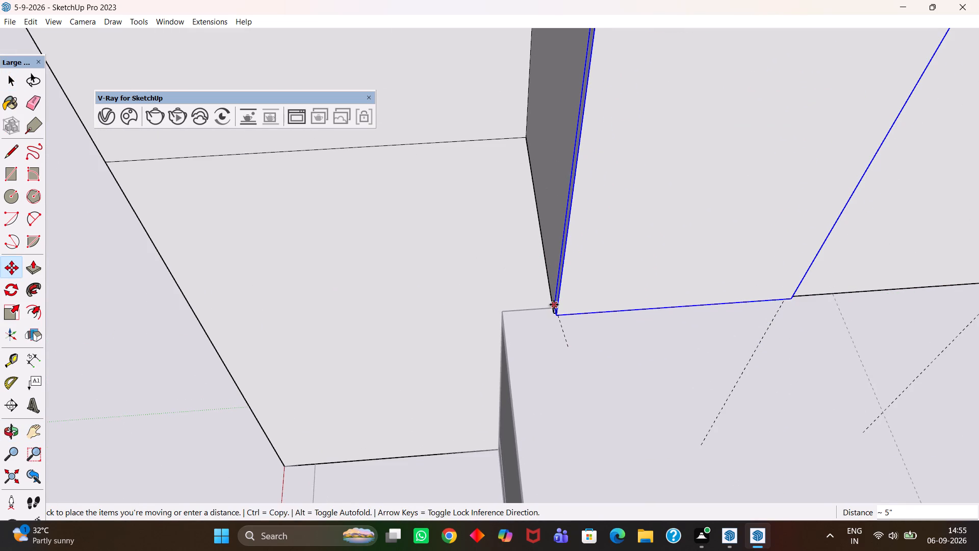
pyautogui.click(554, 308)
# Examine how the placed shutter panel sits against the cabinet's corner, edges and centre guide.
pyautogui.scroll(6, 554, 308)
pyautogui.press('h')
pyautogui.moveTo(548, 323); pyautogui.dragTo(583, 318, button='middle')
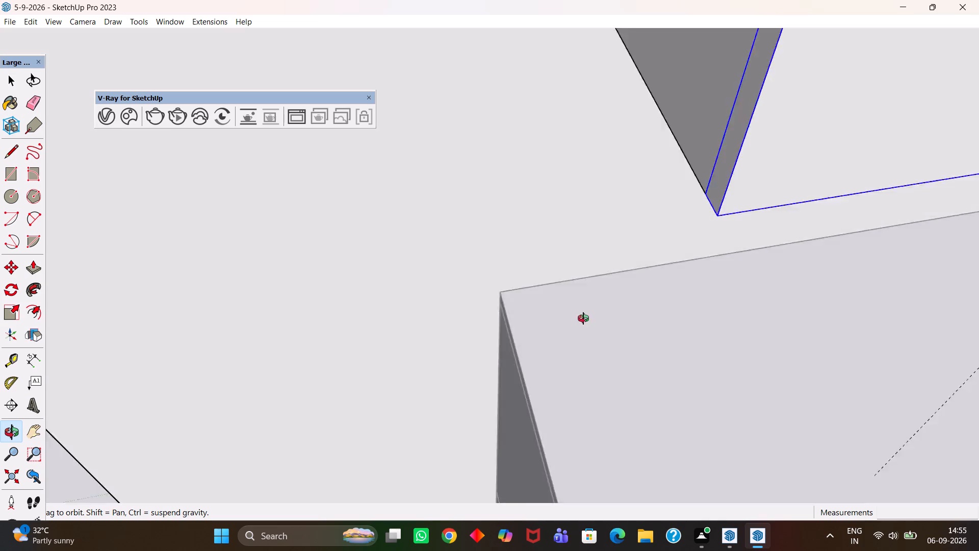
pyautogui.moveTo(583, 318); pyautogui.dragTo(571, 343, button='middle')
pyautogui.scroll(-5, 567, 342)
pyautogui.press('h')
pyautogui.scroll(-4, 561, 342)
pyautogui.moveTo(611, 335); pyautogui.dragTo(564, 321, button='middle')
pyautogui.press('h')
pyautogui.scroll(-3, 564, 321)
pyautogui.moveTo(648, 321); pyautogui.dragTo(529, 340)
pyautogui.scroll(4, 471, 256)
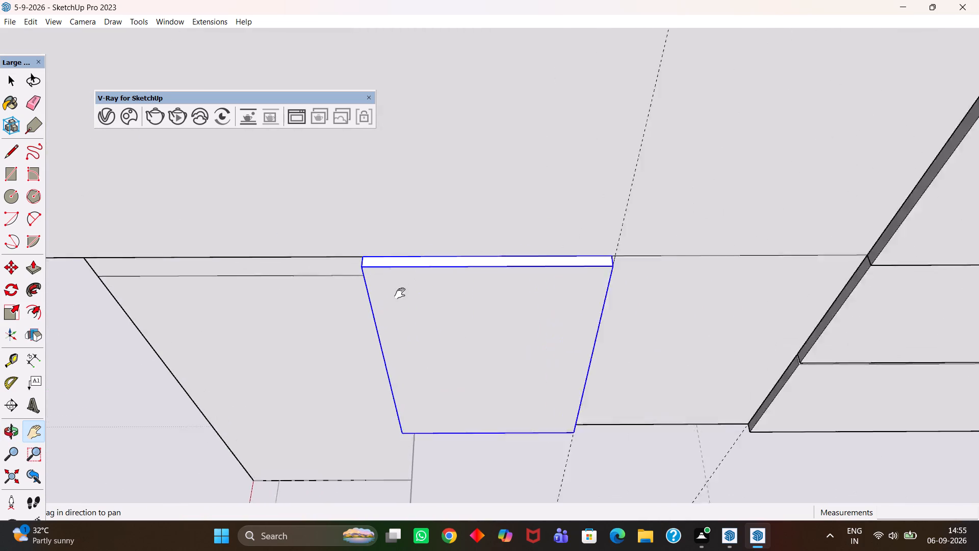
# Examine the placed shutter panel's sides, lower edge and front against the cabinet and the neighbouring shutters.
pyautogui.scroll(5, 400, 293)
pyautogui.moveTo(382, 294); pyautogui.dragTo(560, 161, button='middle')
pyautogui.moveTo(379, 353); pyautogui.dragTo(508, 283, button='middle')
pyautogui.moveTo(397, 393); pyautogui.dragTo(540, 229)
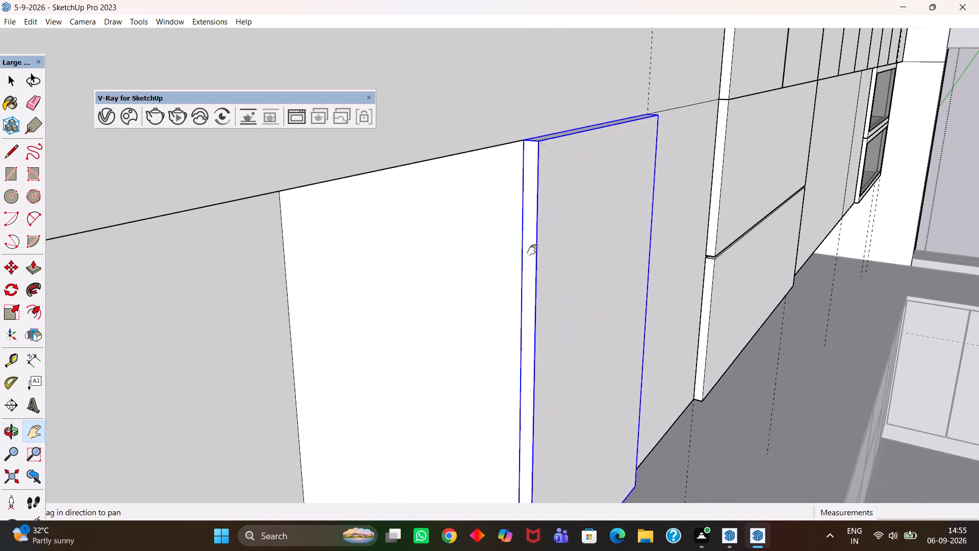
pyautogui.moveTo(516, 363); pyautogui.dragTo(547, 205)
pyautogui.moveTo(519, 377); pyautogui.dragTo(544, 280)
pyautogui.scroll(7, 550, 368)
pyautogui.moveTo(577, 381); pyautogui.dragTo(575, 256, button='middle')
pyautogui.scroll(1, 570, 275)
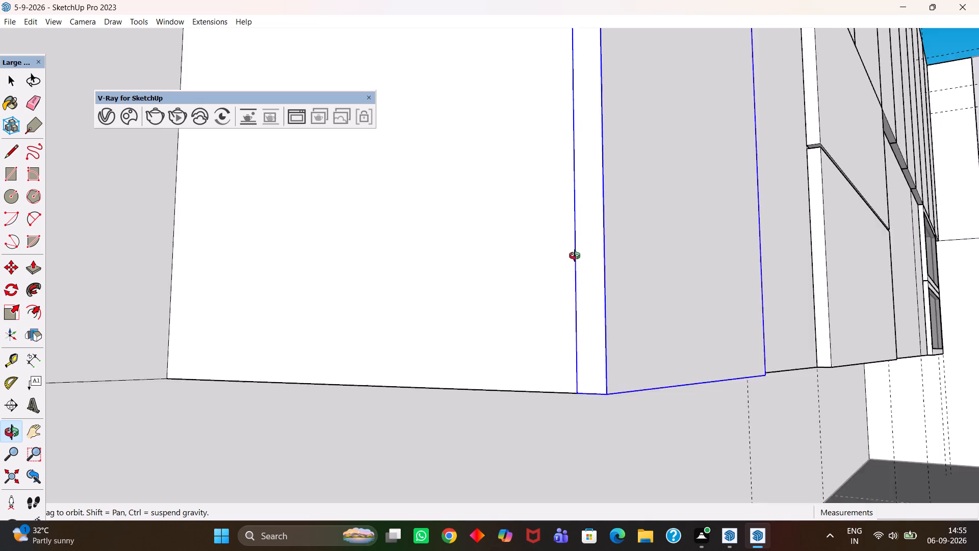
pyautogui.moveTo(575, 256); pyautogui.dragTo(439, 332, button='middle')
pyautogui.scroll(-12, 437, 335)
pyautogui.scroll(1, 715, 316)
pyautogui.moveTo(715, 316); pyautogui.dragTo(623, 377, button='middle')
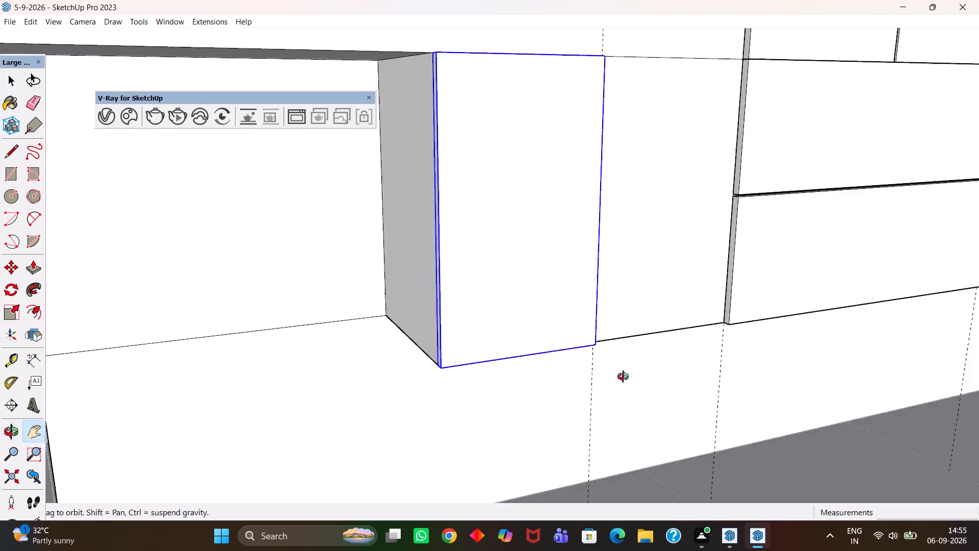
pyautogui.moveTo(623, 377); pyautogui.dragTo(588, 388, button='middle')
pyautogui.scroll(-6, 588, 388)
pyautogui.scroll(10, 542, 259)
pyautogui.moveTo(500, 347); pyautogui.dragTo(664, 427, button='middle')
pyautogui.scroll(1, 664, 425)
pyautogui.press('h')
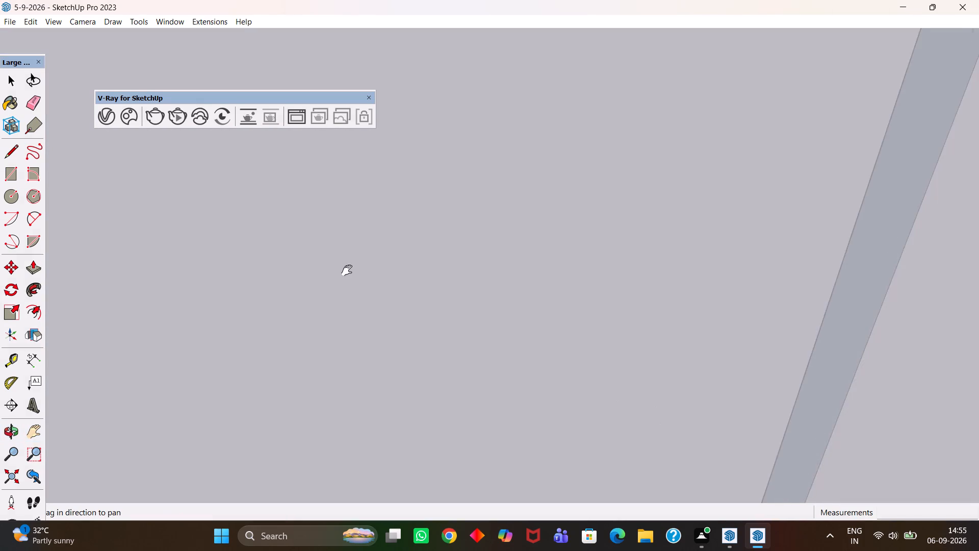
pyautogui.moveTo(367, 284); pyautogui.dragTo(555, 393)
pyautogui.moveTo(385, 324); pyautogui.dragTo(544, 435)
pyautogui.moveTo(371, 353); pyautogui.dragTo(508, 392, button='middle')
pyautogui.moveTo(328, 329); pyautogui.dragTo(673, 458)
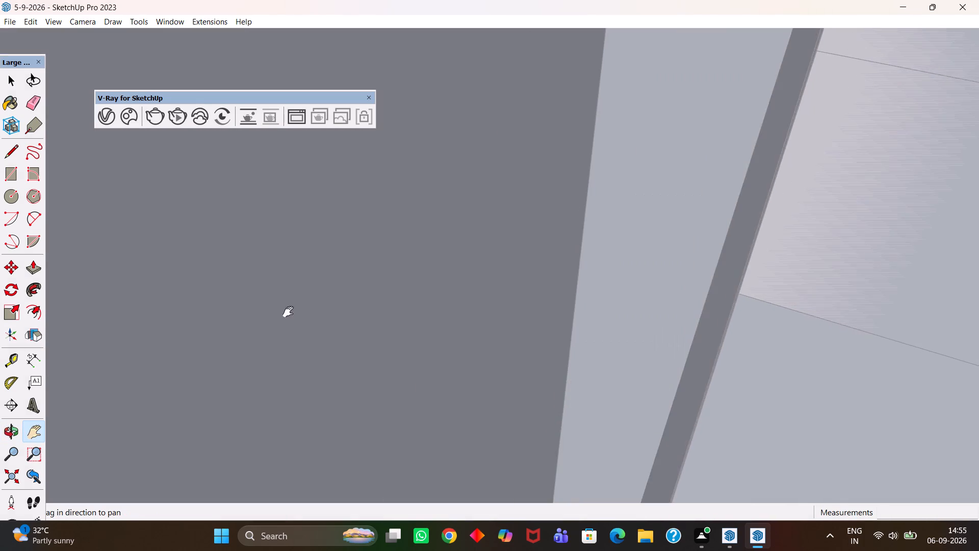
pyautogui.moveTo(299, 317); pyautogui.dragTo(602, 413)
pyautogui.scroll(-11, 607, 418)
pyautogui.moveTo(489, 342); pyautogui.dragTo(844, 458)
pyautogui.moveTo(455, 344); pyautogui.dragTo(671, 426)
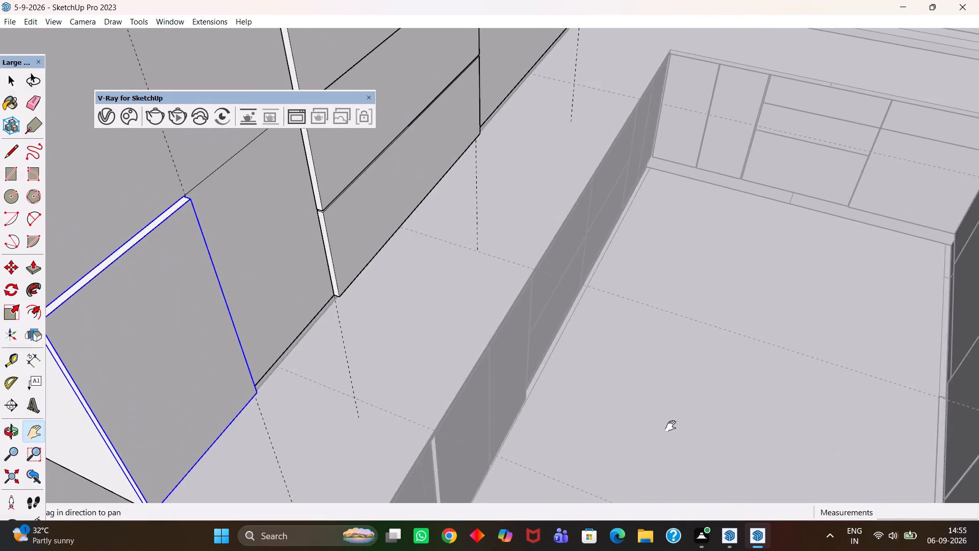
pyautogui.moveTo(671, 426); pyautogui.dragTo(670, 426)
# Copy the shutter panel 1' 2" onto the other half of the divided cabinet front, against the neighbouring shutters.
pyautogui.moveTo(355, 303); pyautogui.dragTo(520, 373)
pyautogui.moveTo(499, 345); pyautogui.dragTo(281, 409, button='middle')
pyautogui.moveTo(498, 374); pyautogui.dragTo(434, 381, button='middle')
pyautogui.press('m')
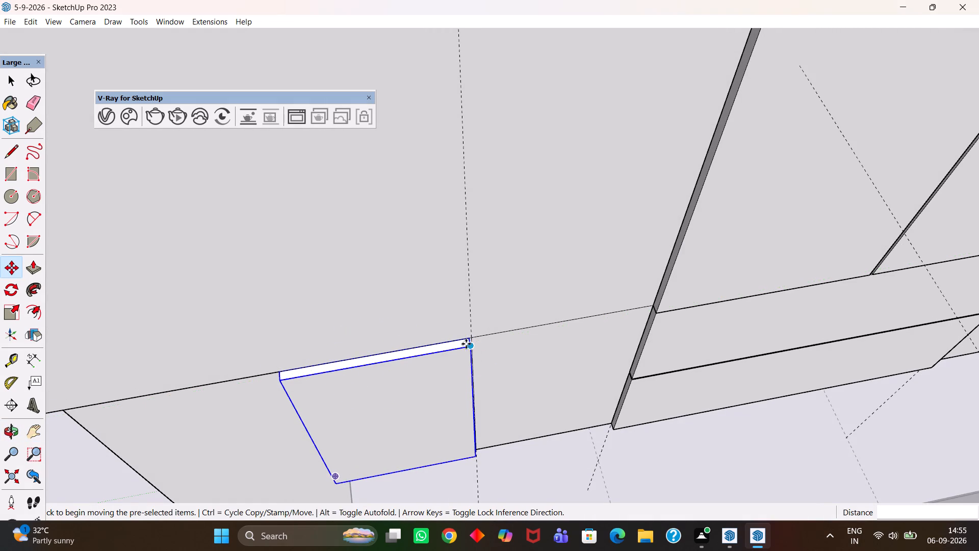
pyautogui.click(468, 338)
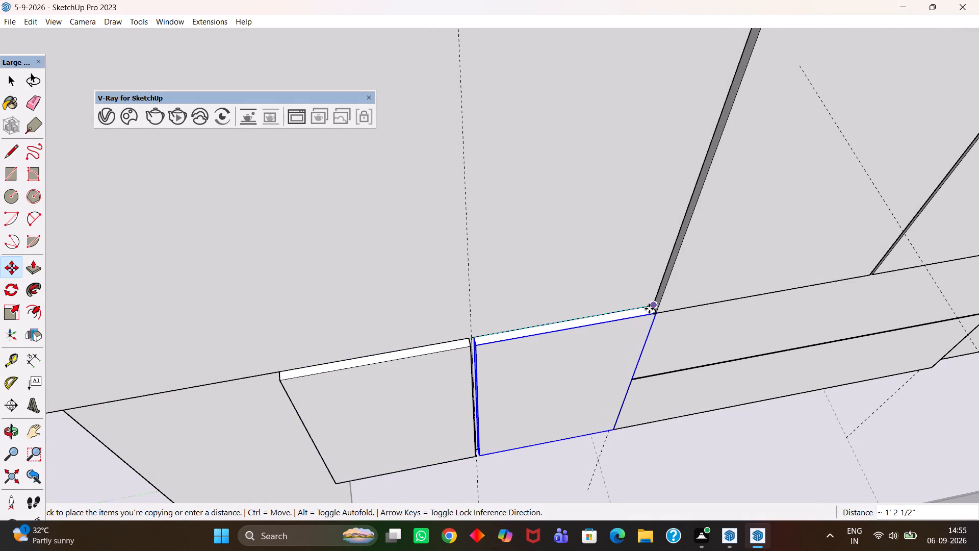
pyautogui.scroll(1, 590, 312)
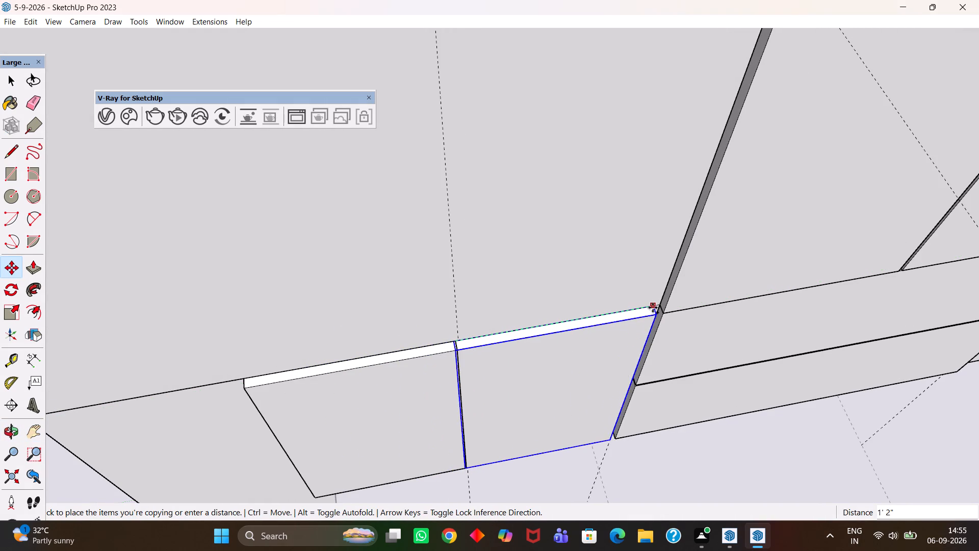
pyautogui.click(654, 308)
# Move the copied shutter panel 5 mm away from the neighbouring shutters to leave a gap.
pyautogui.scroll(8, 669, 292)
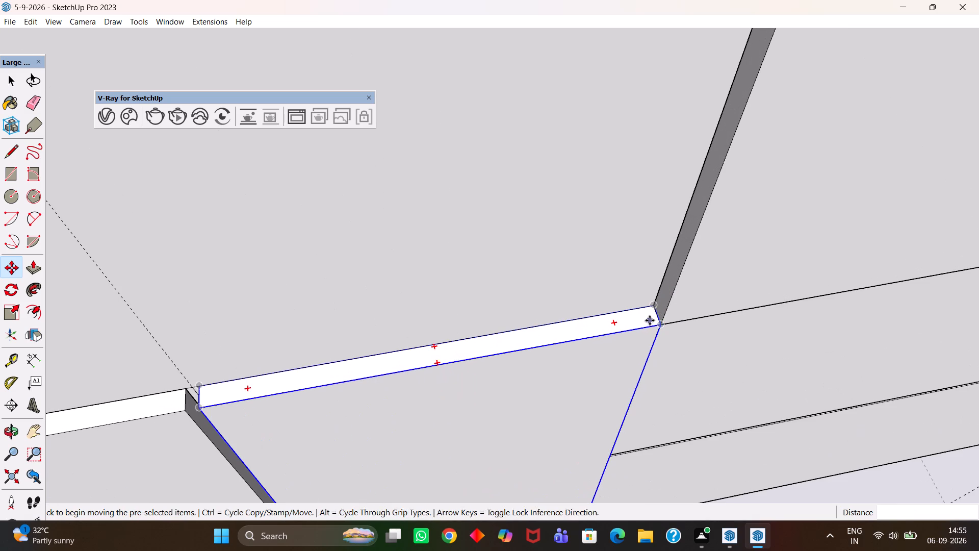
pyautogui.click(655, 308)
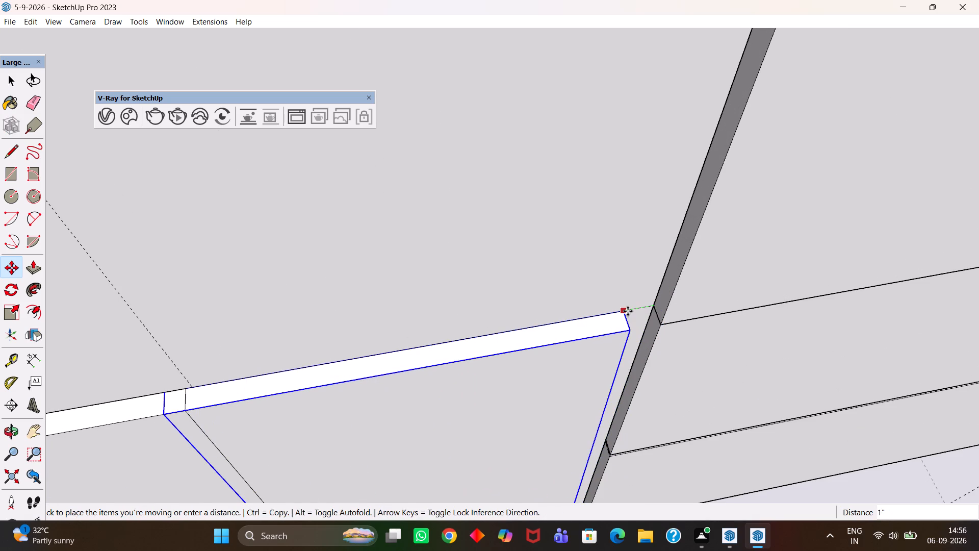
pyautogui.write('5mm')
pyautogui.press('Return')
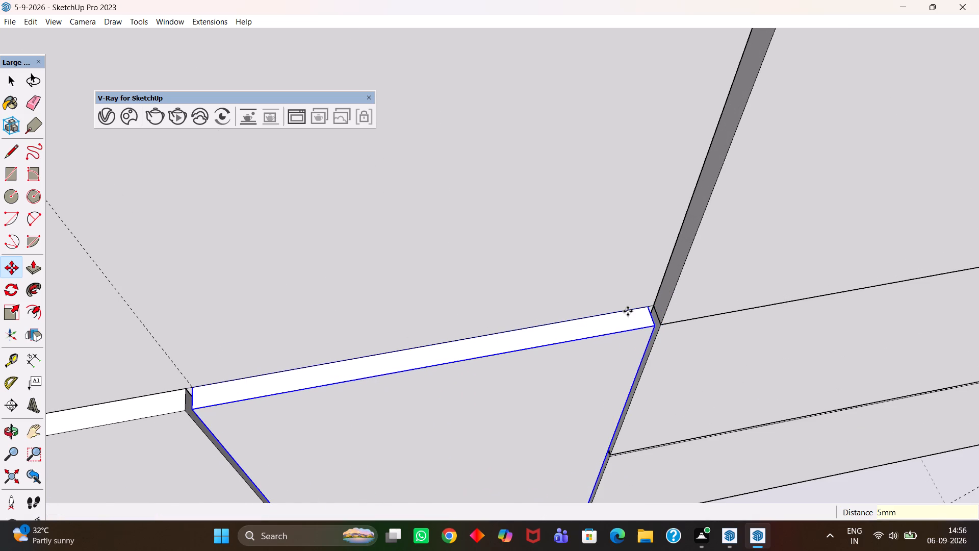
# Examine how the pair of lower shutters lines up with the neighbouring fronts and the bare upper cabinet section.
pyautogui.press('h')
pyautogui.scroll(-17, 615, 313)
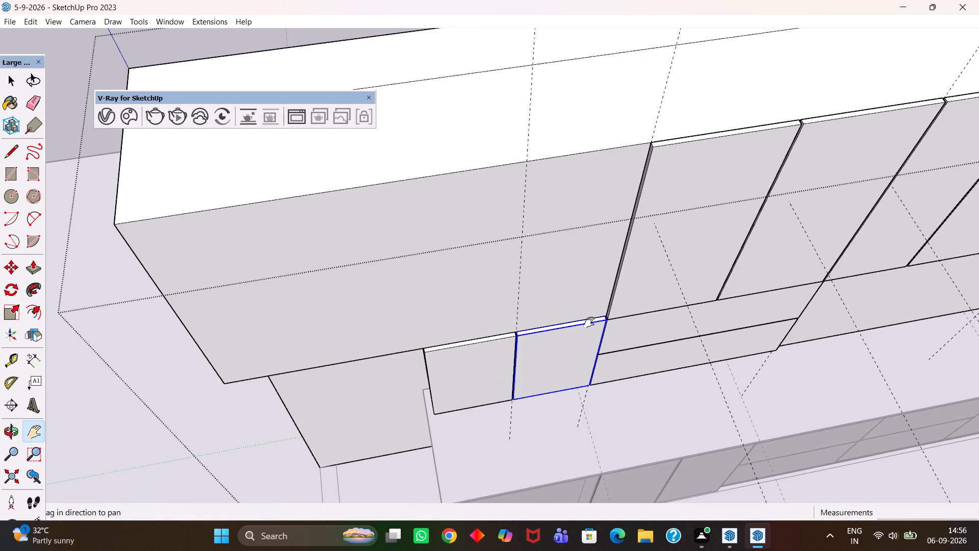
pyautogui.scroll(-2, 585, 328)
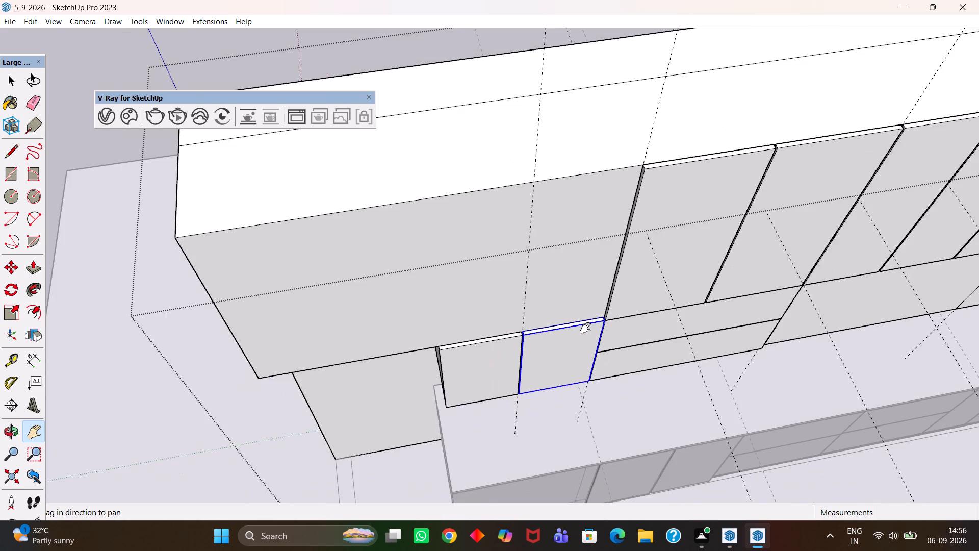
pyautogui.scroll(-3, 584, 334)
pyautogui.middleClick(566, 350)
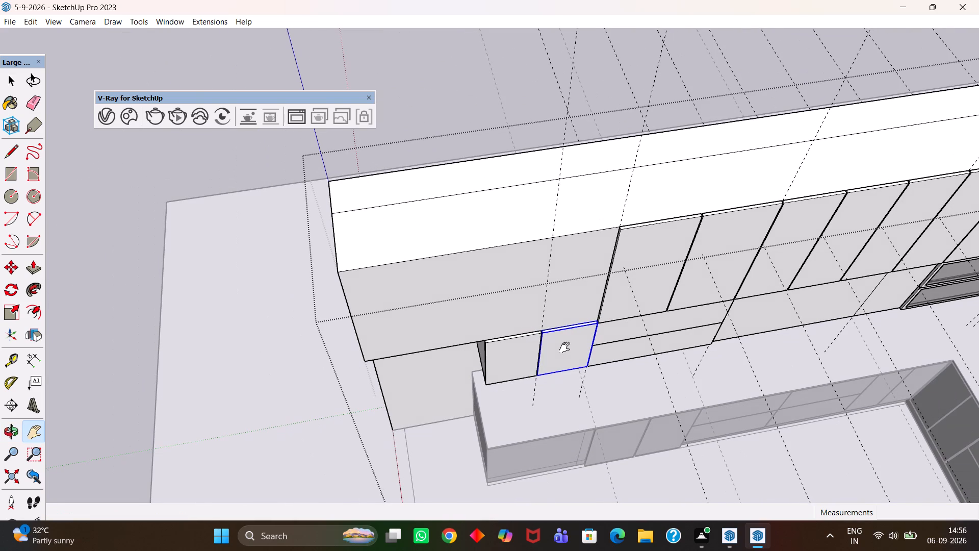
pyautogui.scroll(2, 564, 347)
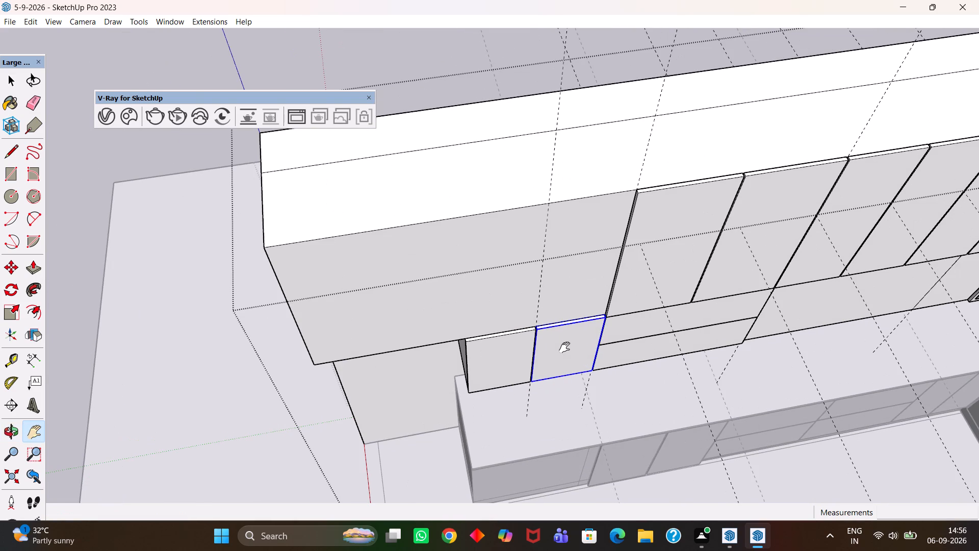
pyautogui.scroll(4, 564, 347)
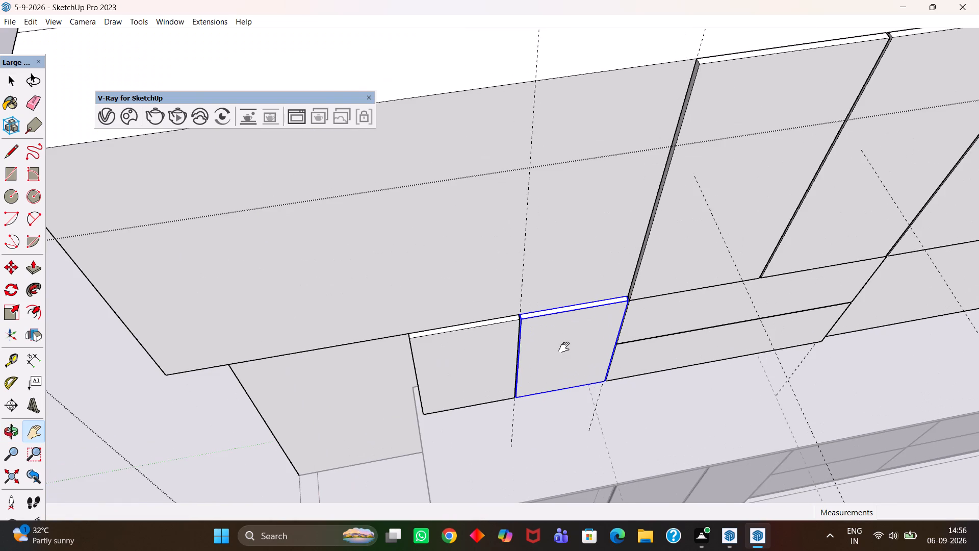
pyautogui.scroll(2, 564, 347)
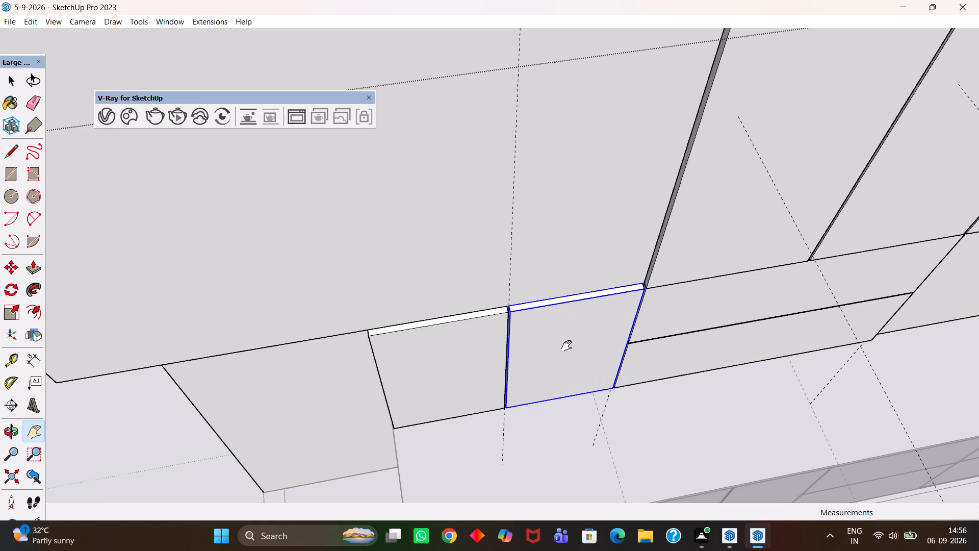
# Copy both lower shutter panels 3' 3" up onto the bare upper cabinet front, aligned with its top corner beside the tall shutters.
pyautogui.scroll(-4, 562, 351)
pyautogui.press('h')
pyautogui.scroll(-3, 561, 353)
pyautogui.moveTo(559, 342); pyautogui.dragTo(547, 353, button='middle')
pyautogui.scroll(3, 537, 344)
pyautogui.press('space')
pyautogui.click(548, 375)
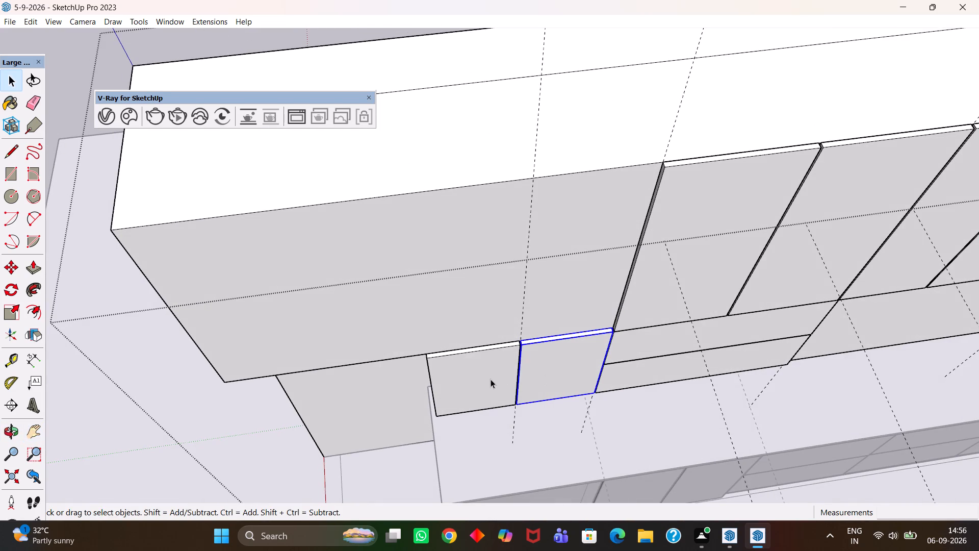
pyautogui.keyDown('ctrl'); pyautogui.click(491, 379); pyautogui.keyUp('ctrl')
pyautogui.press('m')
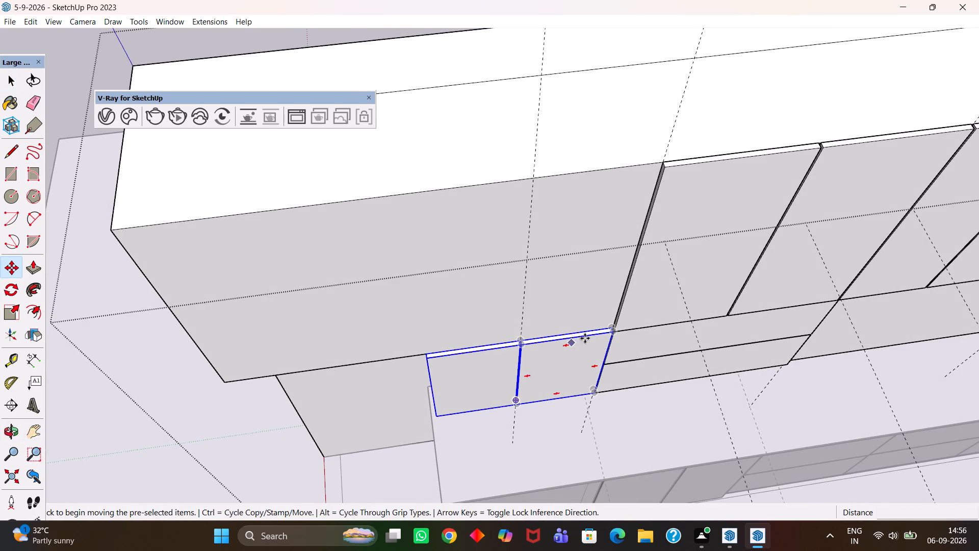
pyautogui.click(612, 325)
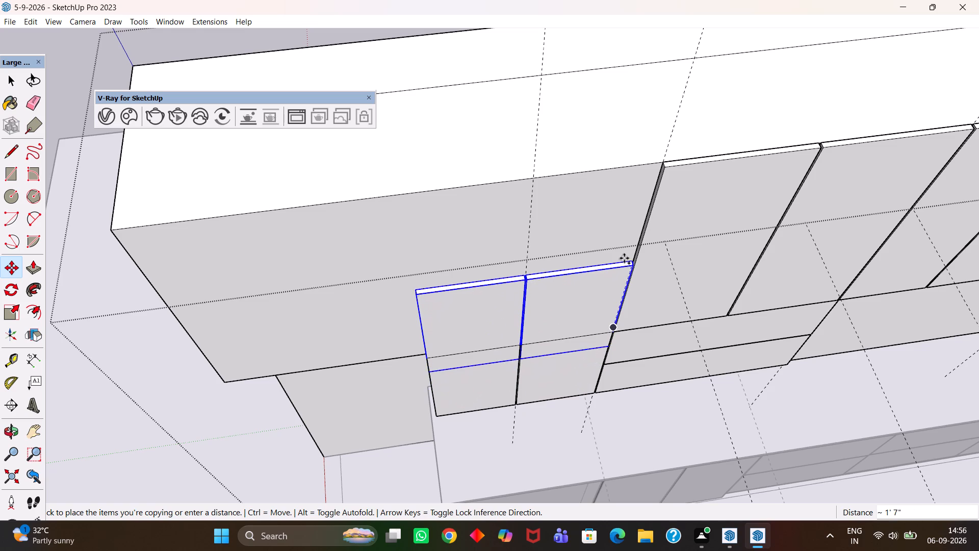
pyautogui.click(659, 162)
# Open the group of the upper copied shutter panel farther from the tall shutters for editing.
pyautogui.scroll(9, 565, 232)
pyautogui.press('h')
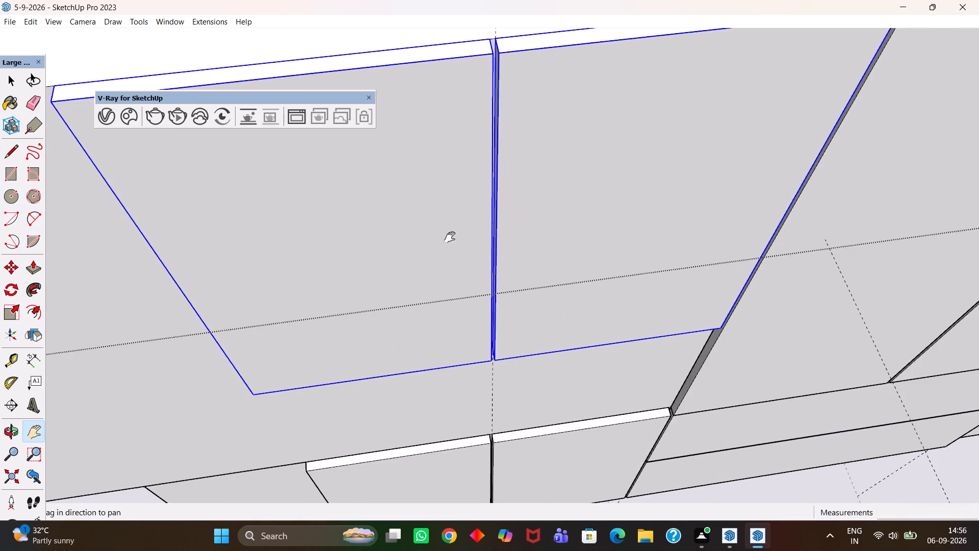
pyautogui.scroll(1, 453, 226)
pyautogui.scroll(-4, 453, 279)
pyautogui.moveTo(430, 313); pyautogui.dragTo(493, 146, button='middle')
pyautogui.scroll(1, 430, 313)
pyautogui.moveTo(464, 364); pyautogui.dragTo(489, 278, button='middle')
pyautogui.scroll(-2, 489, 278)
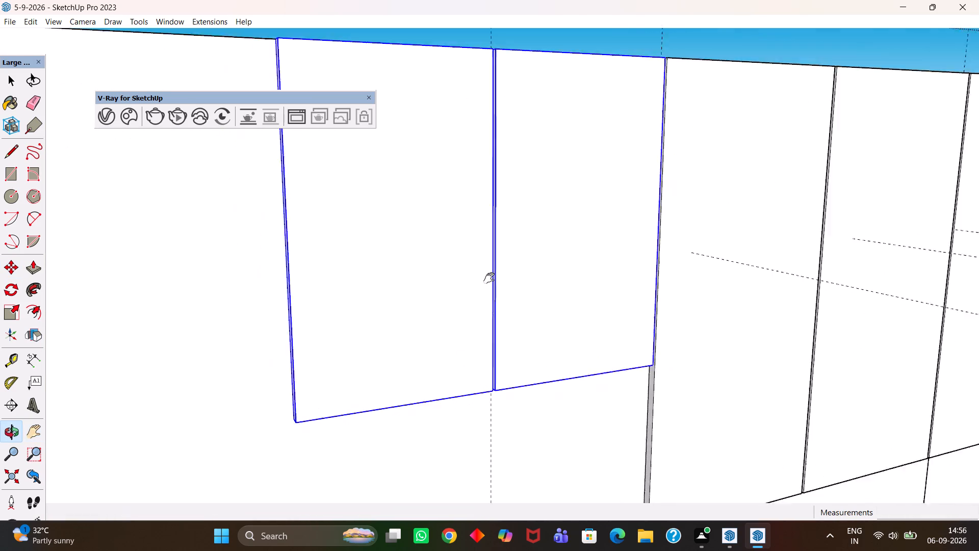
pyautogui.scroll(-4, 489, 278)
pyautogui.moveTo(494, 373); pyautogui.dragTo(556, 282)
pyautogui.scroll(5, 495, 280)
pyautogui.moveTo(516, 311); pyautogui.dragTo(459, 164, button='middle')
pyautogui.scroll(1, 518, 313)
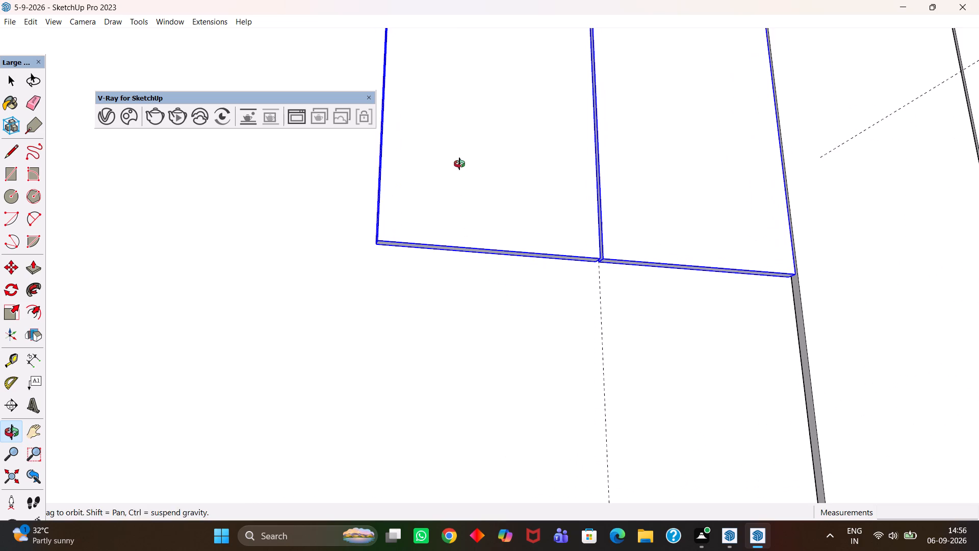
pyautogui.moveTo(459, 164); pyautogui.dragTo(459, 160, button='middle')
pyautogui.scroll(3, 470, 254)
pyautogui.moveTo(477, 264); pyautogui.dragTo(461, 223, button='middle')
pyautogui.scroll(2, 461, 223)
pyautogui.press('space')
pyautogui.scroll(1, 458, 252)
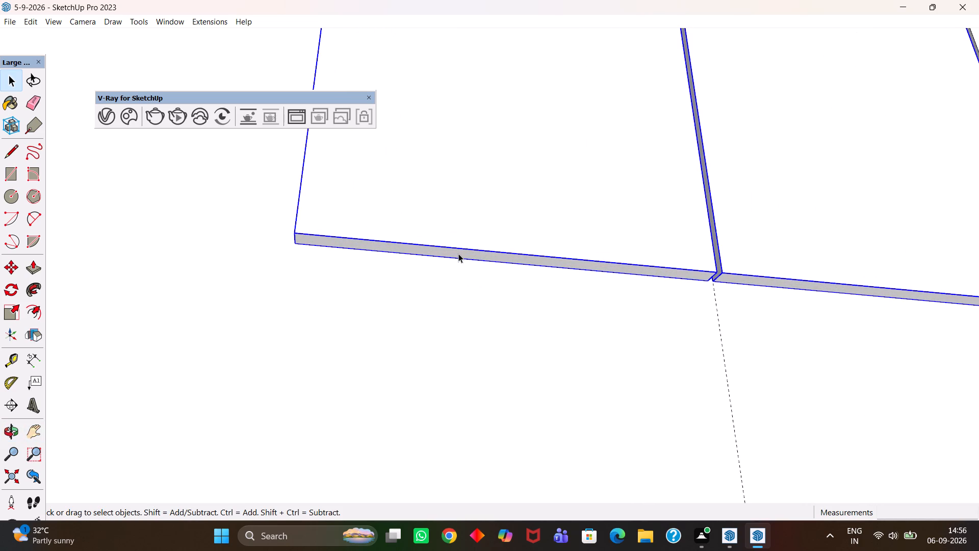
pyautogui.click(458, 254)
pyautogui.tripleClick(458, 255)
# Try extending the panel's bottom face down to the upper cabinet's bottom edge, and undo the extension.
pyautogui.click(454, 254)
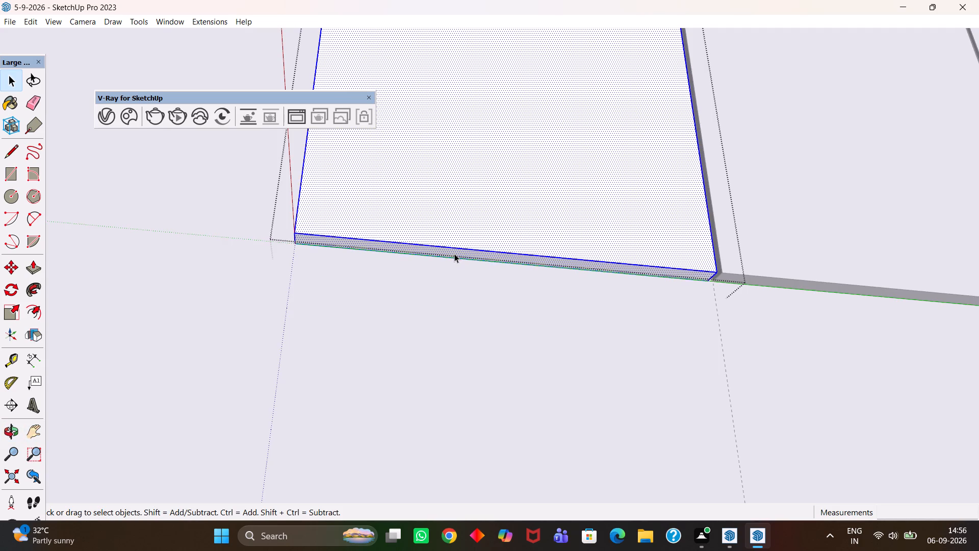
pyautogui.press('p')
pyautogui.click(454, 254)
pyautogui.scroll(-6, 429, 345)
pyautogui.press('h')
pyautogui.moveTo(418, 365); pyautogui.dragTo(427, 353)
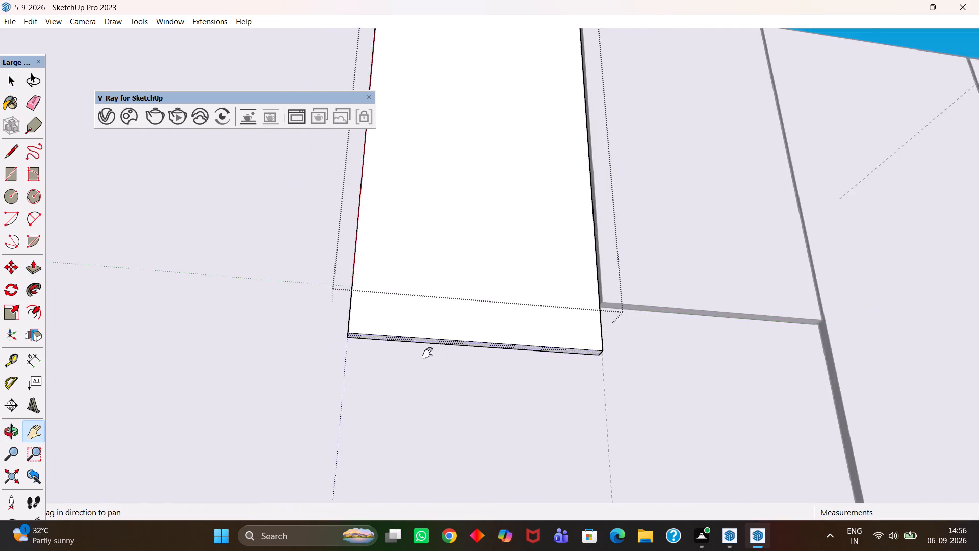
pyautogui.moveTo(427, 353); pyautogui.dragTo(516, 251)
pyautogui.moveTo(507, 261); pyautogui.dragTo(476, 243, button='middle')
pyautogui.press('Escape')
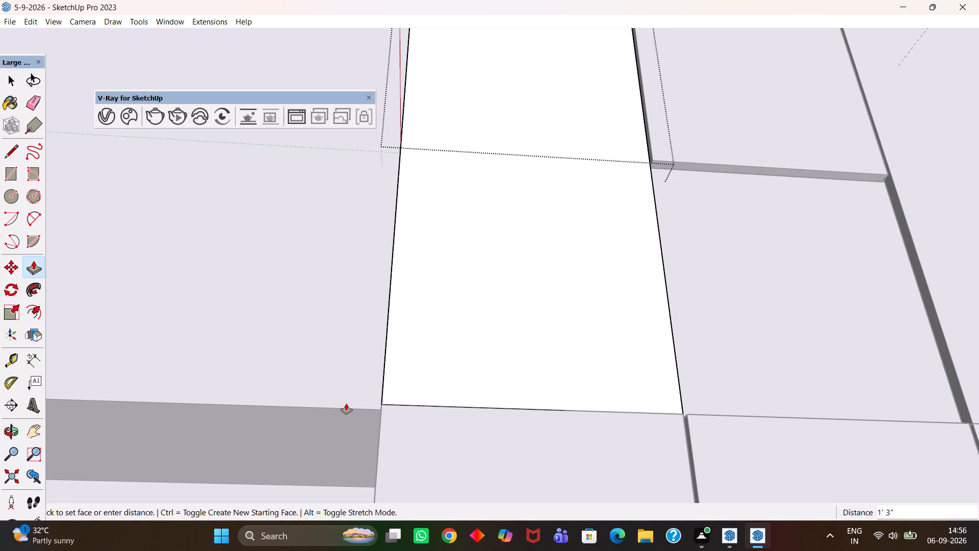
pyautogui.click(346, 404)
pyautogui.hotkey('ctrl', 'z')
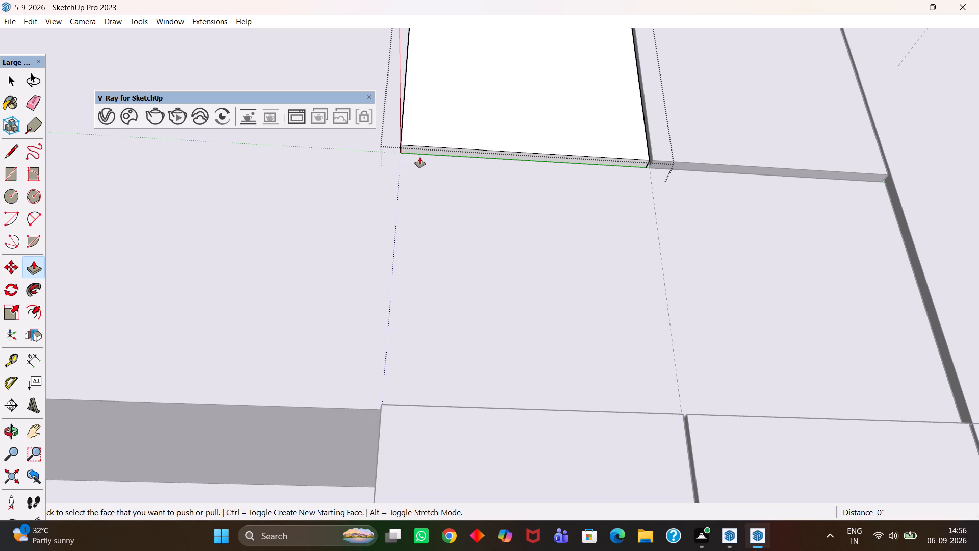
# Pull the panel's bottom face partway down toward the upper cabinet's bottom edge.
pyautogui.click(411, 149)
pyautogui.click(396, 321)
# Place a horizontal guide 5 mm above the upper cabinet's bottom edge.
pyautogui.press('t')
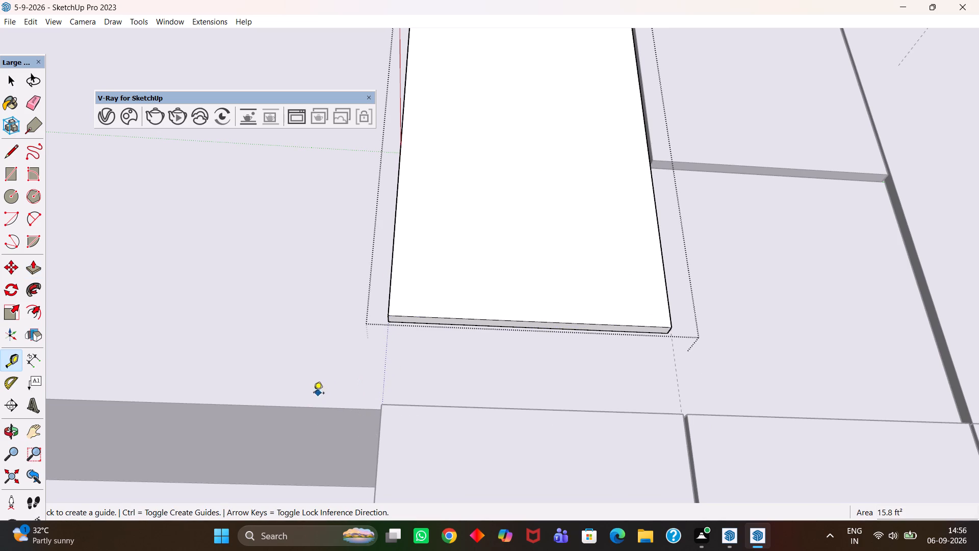
pyautogui.click(300, 406)
pyautogui.write('5mm')
pyautogui.press('Return')
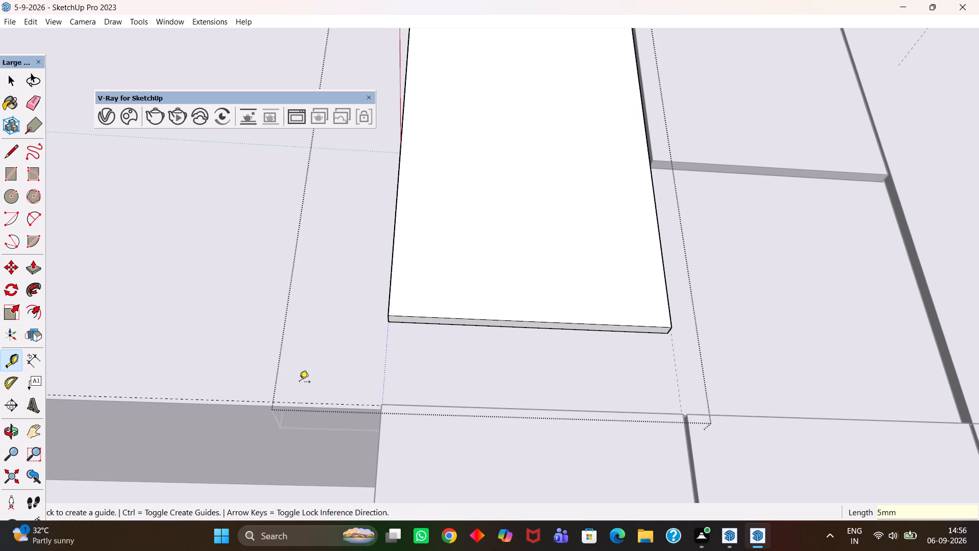
# Extend the panel's bottom face about 4 1/2" further down, ending exactly on the 5 mm guide.
pyautogui.press('p')
pyautogui.click(407, 318)
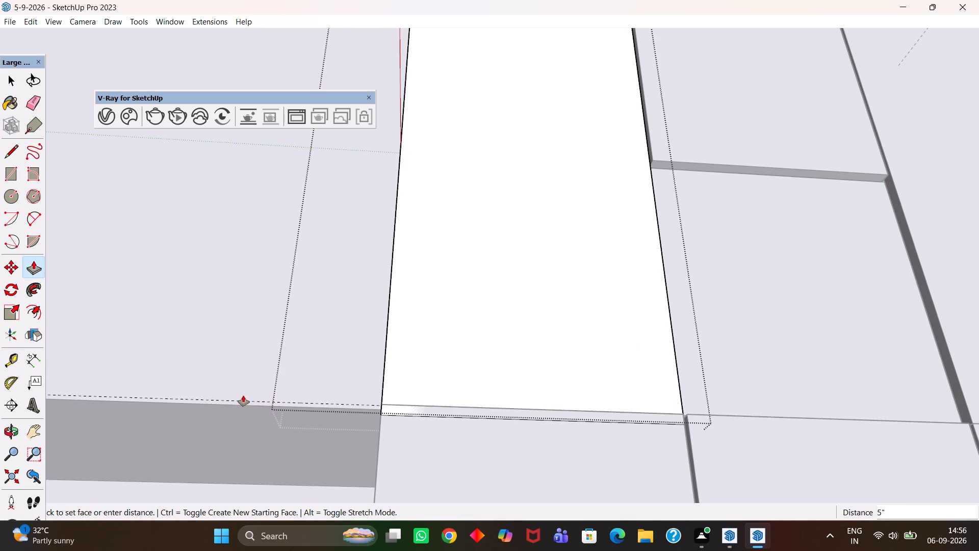
pyautogui.scroll(4, 244, 397)
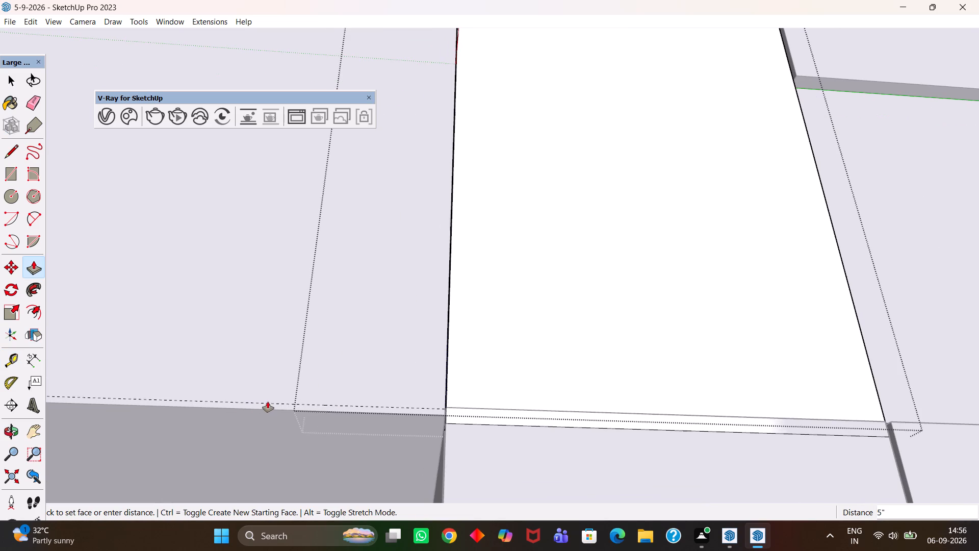
pyautogui.scroll(3, 268, 402)
pyautogui.moveTo(276, 405); pyautogui.dragTo(340, 503, button='middle')
pyautogui.scroll(1, 277, 408)
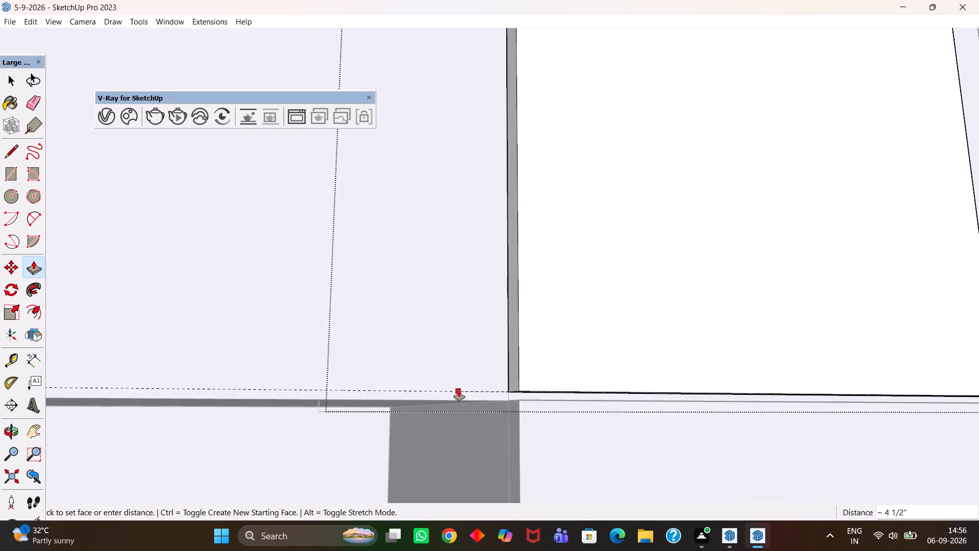
pyautogui.click(459, 390)
pyautogui.press('h')
pyautogui.scroll(-5, 460, 393)
pyautogui.moveTo(792, 338); pyautogui.dragTo(520, 367)
pyautogui.scroll(-4, 525, 375)
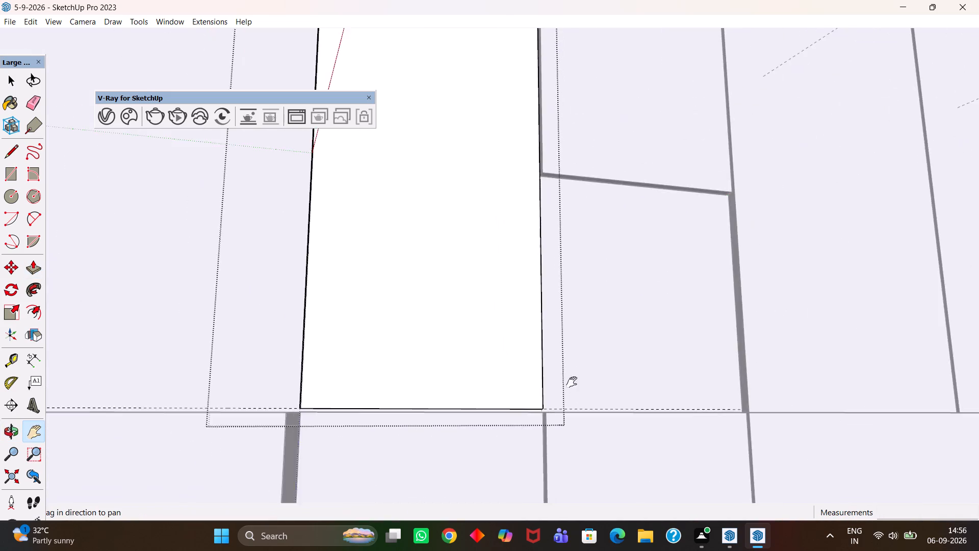
# Extend the adjacent upper shutter panel's bottom face down to align with the neighbouring panel's bottom edge, 5 mm above the cabinet's bottom edge.
pyautogui.moveTo(632, 383); pyautogui.dragTo(595, 359, button='middle')
pyautogui.scroll(1, 573, 315)
pyautogui.press('space')
pyautogui.scroll(3, 555, 228)
pyautogui.press('space')
pyautogui.doubleClick(581, 146)
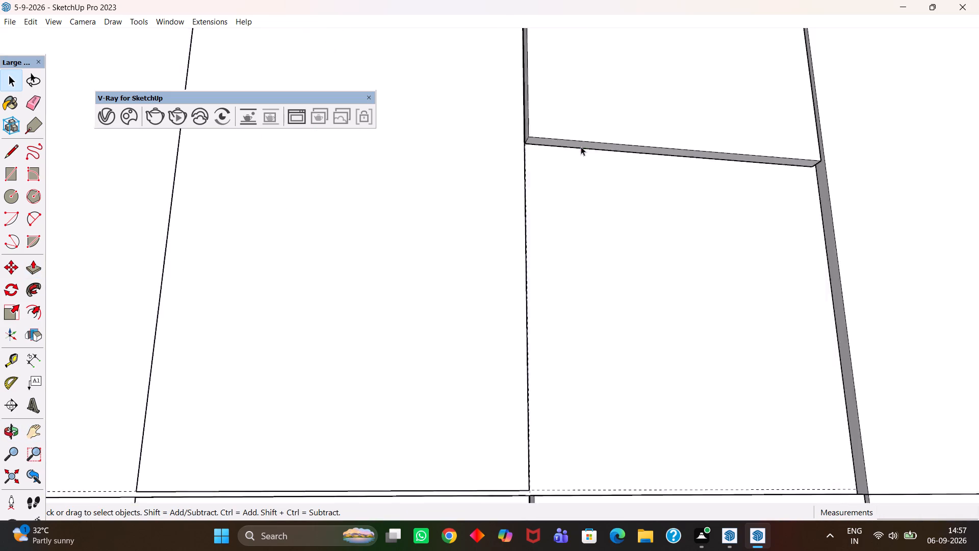
pyautogui.click(575, 145)
pyautogui.press('p')
pyautogui.click(575, 145)
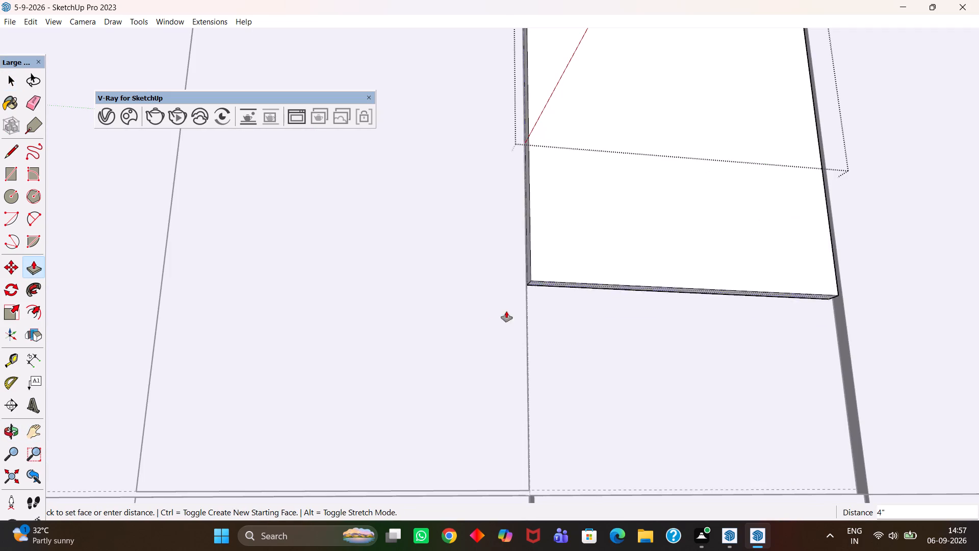
pyautogui.scroll(-4, 493, 322)
pyautogui.click(231, 435)
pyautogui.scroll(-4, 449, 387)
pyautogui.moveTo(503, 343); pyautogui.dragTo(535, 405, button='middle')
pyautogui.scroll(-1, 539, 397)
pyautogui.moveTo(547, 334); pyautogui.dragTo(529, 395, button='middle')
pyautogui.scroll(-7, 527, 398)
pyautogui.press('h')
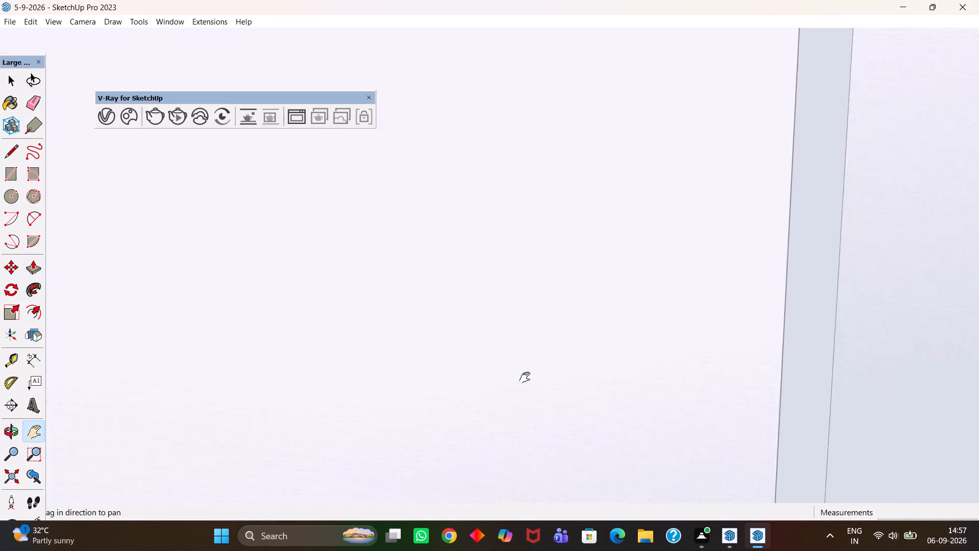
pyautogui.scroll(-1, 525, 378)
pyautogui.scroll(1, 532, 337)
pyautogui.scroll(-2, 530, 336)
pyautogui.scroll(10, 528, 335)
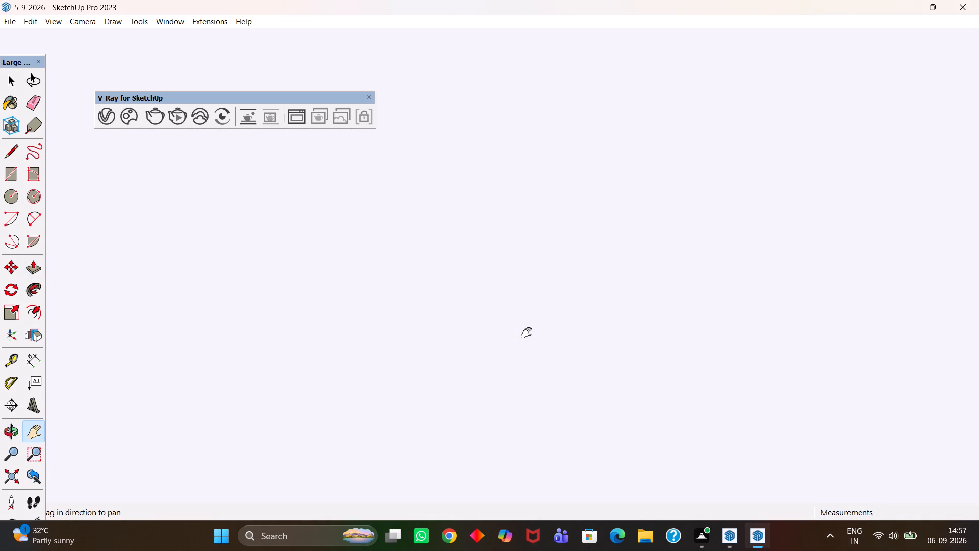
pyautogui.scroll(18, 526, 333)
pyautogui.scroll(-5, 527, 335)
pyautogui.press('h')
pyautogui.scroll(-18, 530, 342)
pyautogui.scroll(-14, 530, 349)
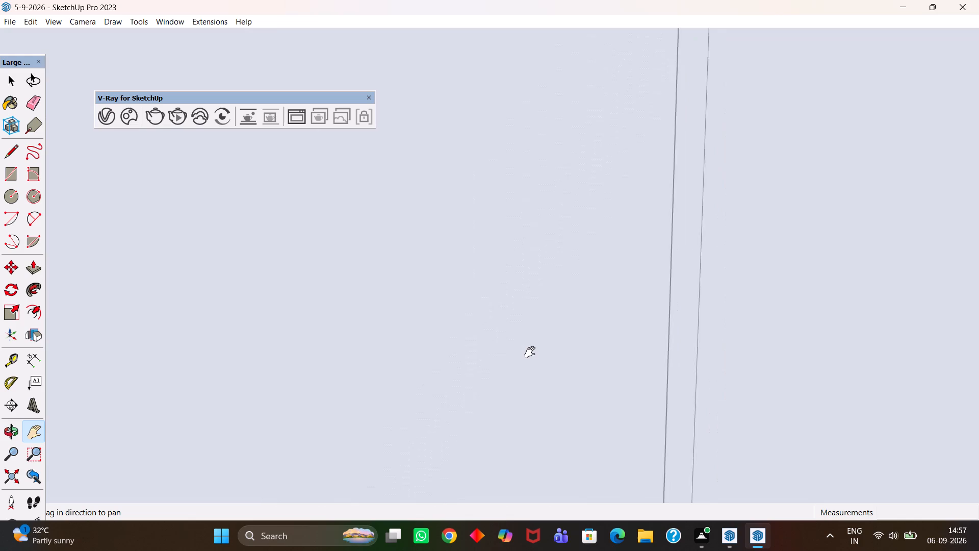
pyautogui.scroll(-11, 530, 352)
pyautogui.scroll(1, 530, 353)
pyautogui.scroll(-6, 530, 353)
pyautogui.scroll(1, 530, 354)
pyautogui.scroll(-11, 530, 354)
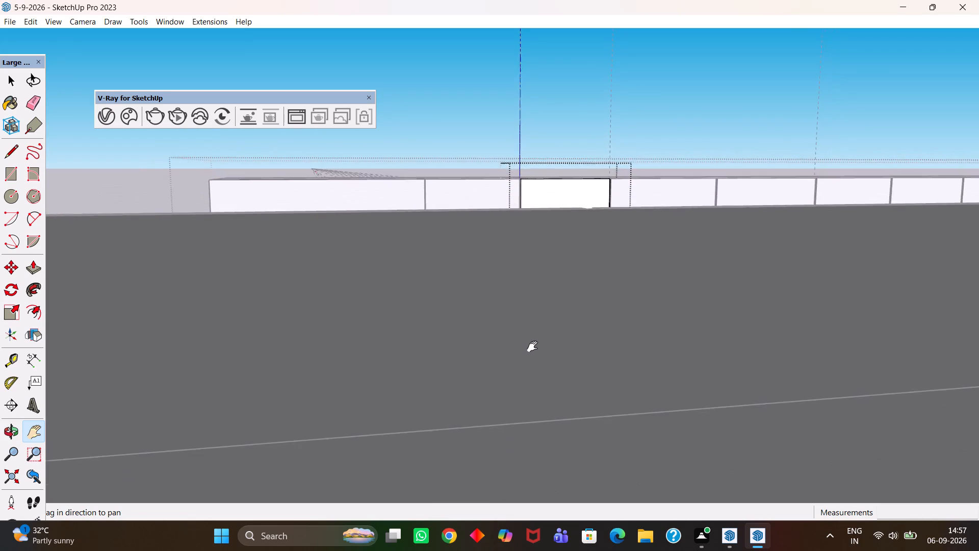
# Leave the shutter panel's editing and examine the full row of wall cabinet shutters from several angles.
pyautogui.scroll(2, 531, 314)
pyautogui.moveTo(531, 314); pyautogui.dragTo(589, 467, button='middle')
pyautogui.scroll(-20, 589, 467)
pyautogui.scroll(-2, 589, 467)
pyautogui.press('h')
pyautogui.scroll(1, 431, 363)
pyautogui.moveTo(431, 363); pyautogui.dragTo(543, 365, button='middle')
pyautogui.scroll(-6, 543, 365)
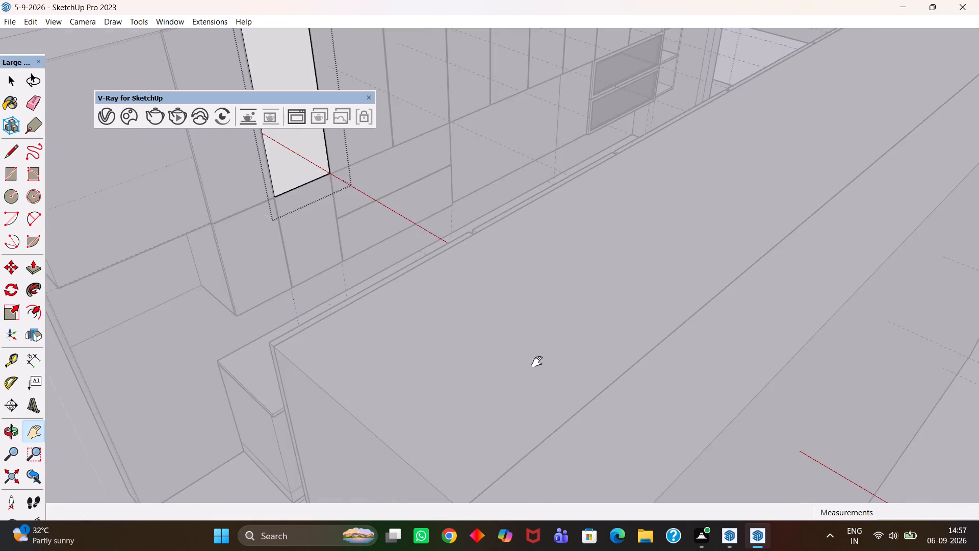
pyautogui.scroll(-4, 537, 362)
pyautogui.moveTo(362, 304); pyautogui.dragTo(635, 305)
pyautogui.scroll(-4, 632, 312)
pyautogui.scroll(1, 646, 361)
pyautogui.moveTo(646, 362); pyautogui.dragTo(587, 369, button='middle')
pyautogui.press('space')
pyautogui.doubleClick(298, 259)
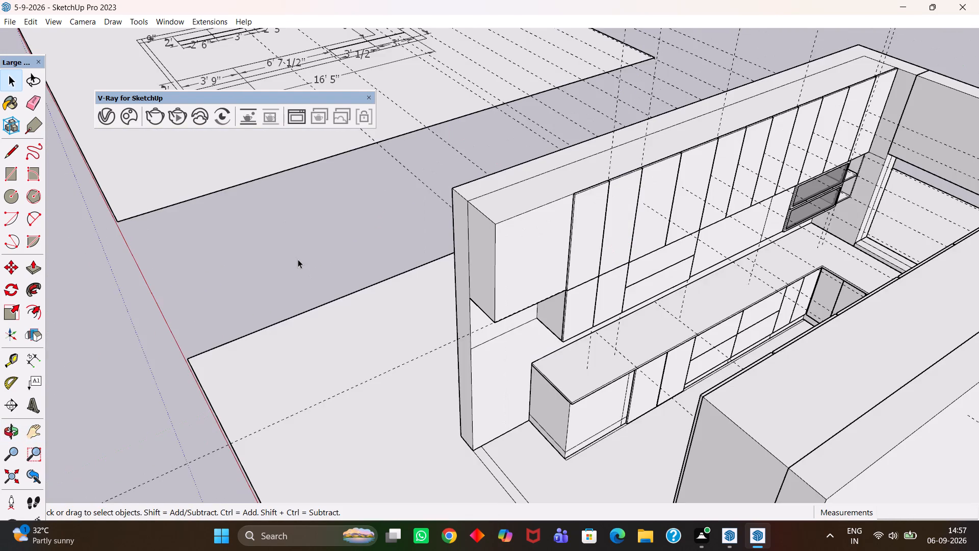
pyautogui.scroll(8, 517, 255)
pyautogui.moveTo(623, 284); pyautogui.dragTo(523, 290, button='middle')
pyautogui.scroll(2, 589, 286)
pyautogui.press('h')
pyautogui.scroll(-7, 499, 296)
pyautogui.moveTo(579, 291); pyautogui.dragTo(565, 316)
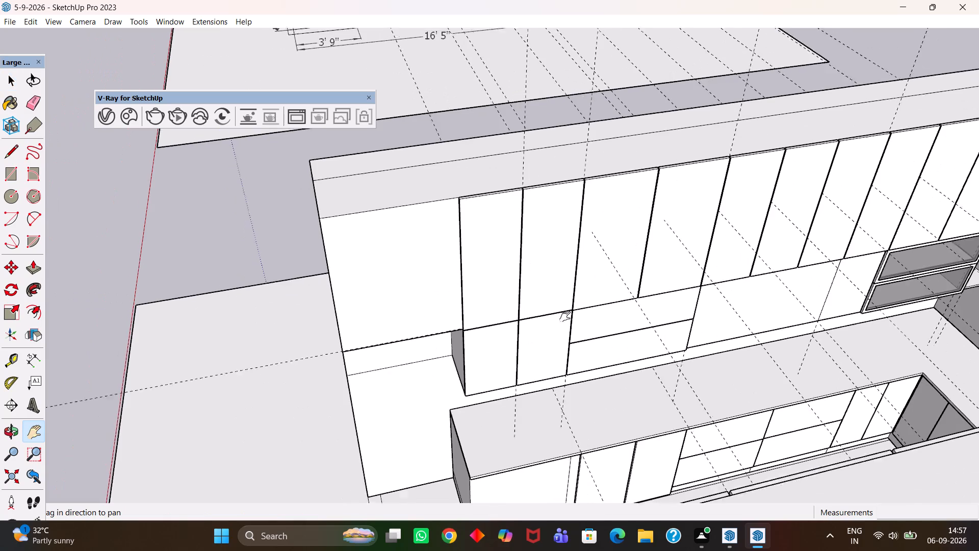
pyautogui.moveTo(565, 316); pyautogui.dragTo(468, 384)
pyautogui.moveTo(573, 391); pyautogui.dragTo(493, 370, button='middle')
pyautogui.scroll(4, 496, 358)
pyautogui.scroll(-7, 493, 370)
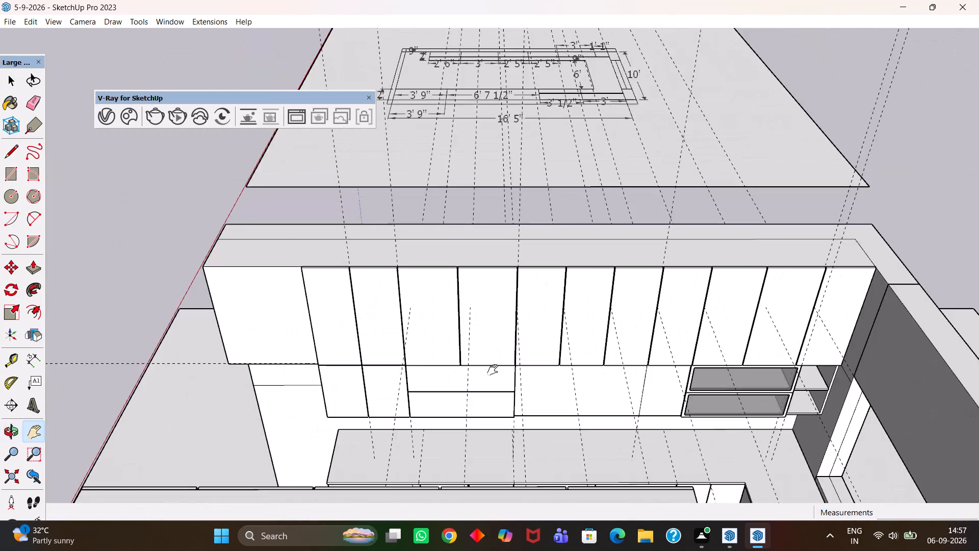
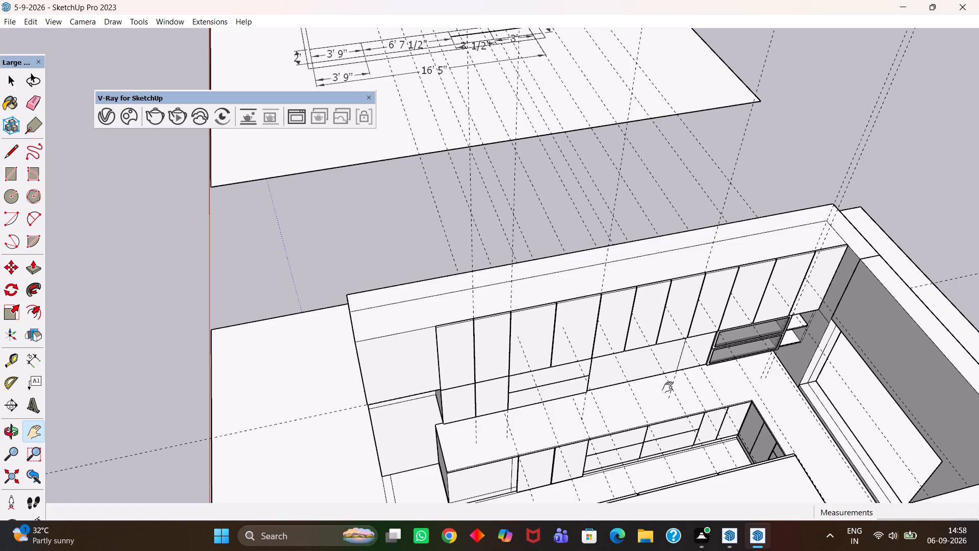
# Examine the row of wall cabinets above the counter, including its blank end section, from several distances and angles.
pyautogui.scroll(2, 667, 387)
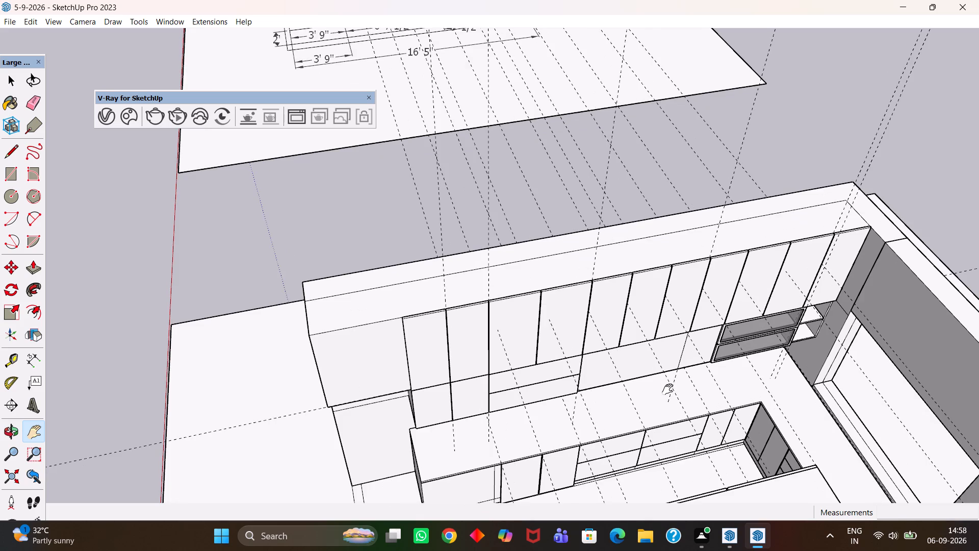
pyautogui.scroll(-2, 671, 393)
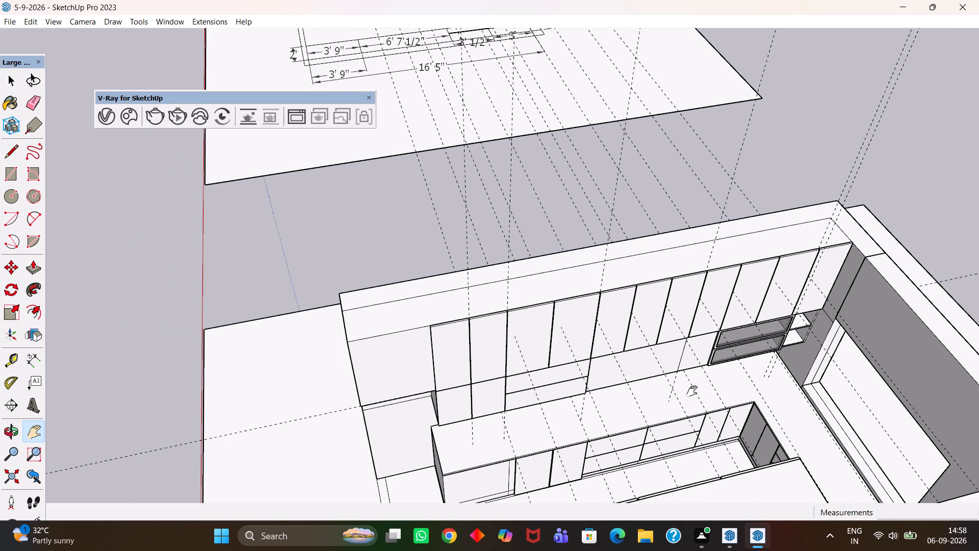
pyautogui.scroll(2, 692, 391)
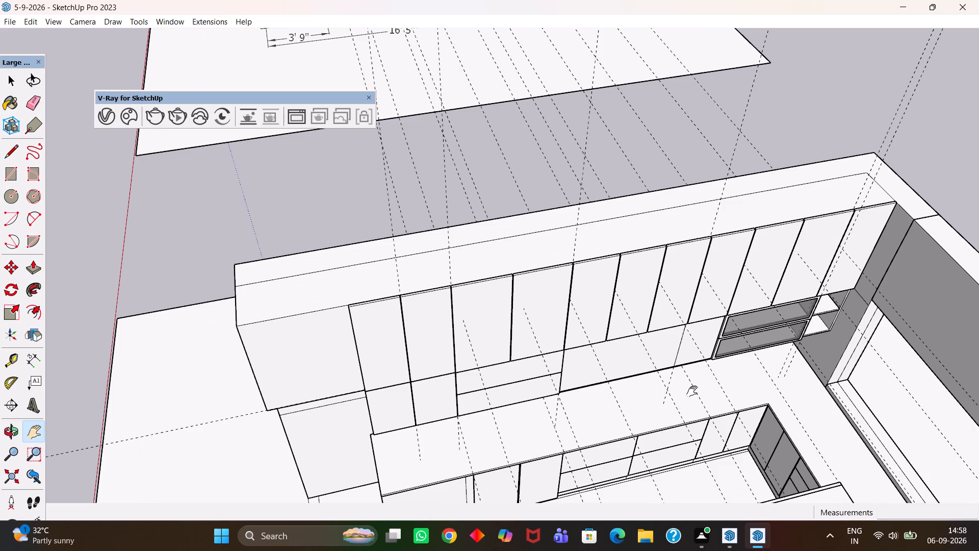
pyautogui.scroll(1, 692, 391)
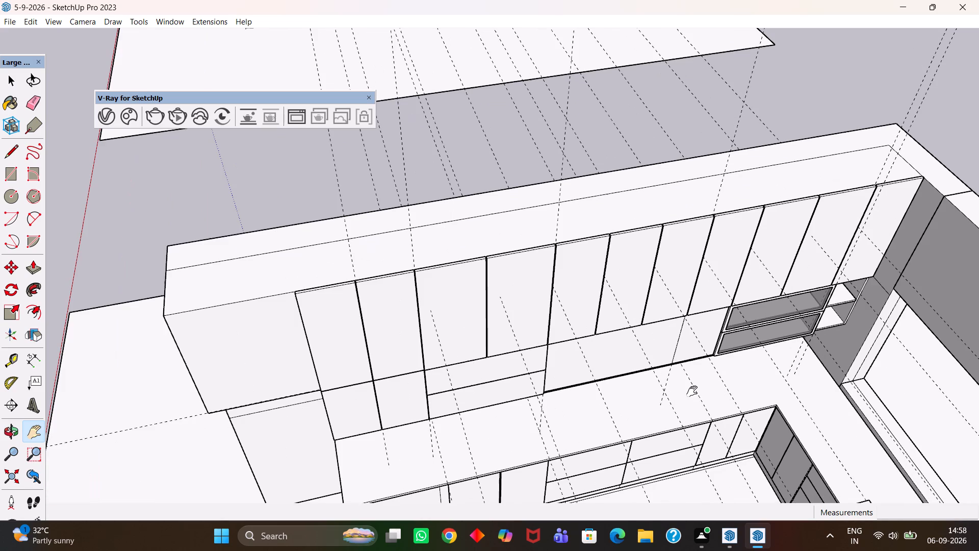
pyautogui.scroll(-3, 692, 391)
pyautogui.scroll(1, 692, 391)
pyautogui.scroll(-3, 692, 391)
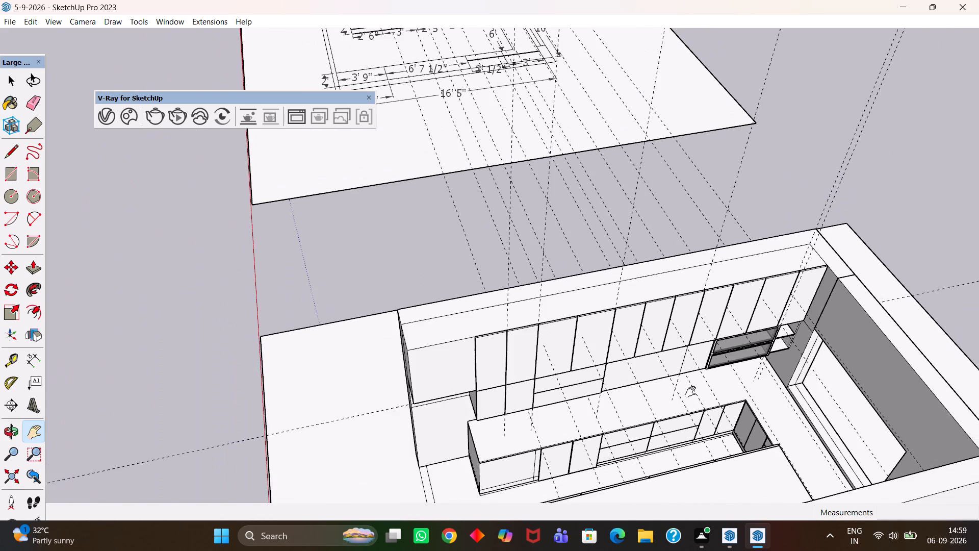
pyautogui.scroll(6, 613, 384)
pyautogui.moveTo(605, 388); pyautogui.dragTo(580, 397, button='middle')
pyautogui.scroll(1, 580, 397)
pyautogui.press('h')
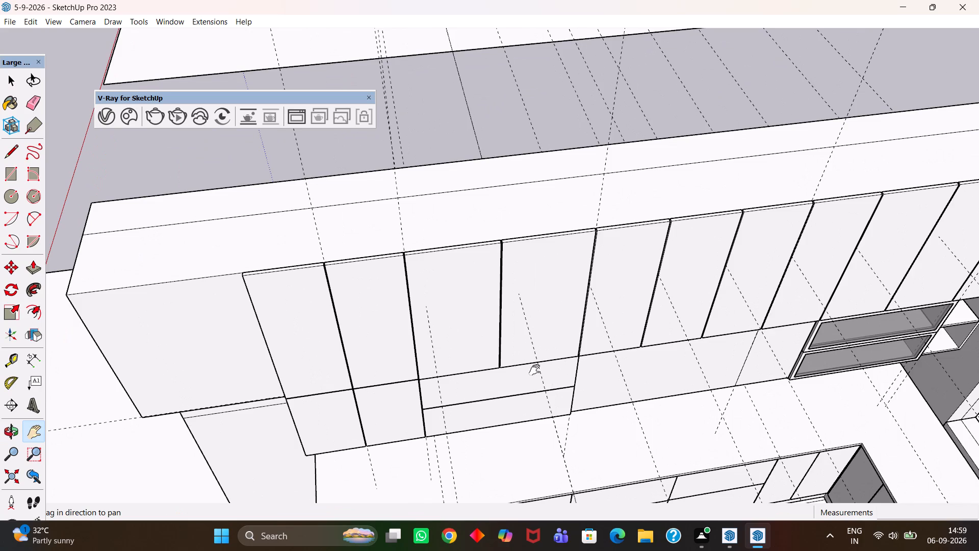
pyautogui.scroll(-4, 534, 364)
pyautogui.moveTo(545, 385); pyautogui.dragTo(522, 350, button='middle')
pyautogui.scroll(2, 522, 350)
pyautogui.moveTo(363, 352); pyautogui.dragTo(504, 326)
pyautogui.scroll(-2, 504, 326)
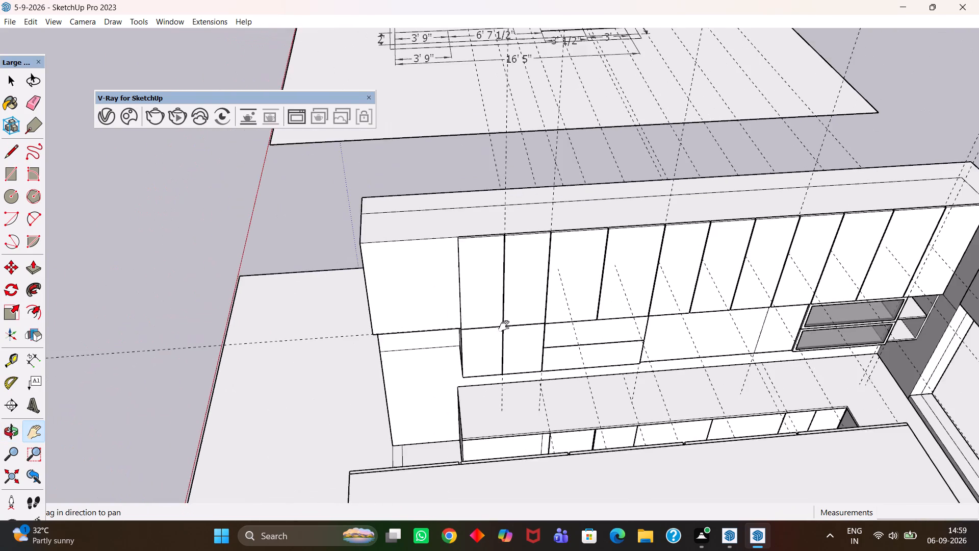
pyautogui.scroll(-1, 504, 326)
pyautogui.moveTo(495, 337); pyautogui.dragTo(625, 321, button='middle')
pyautogui.scroll(3, 524, 358)
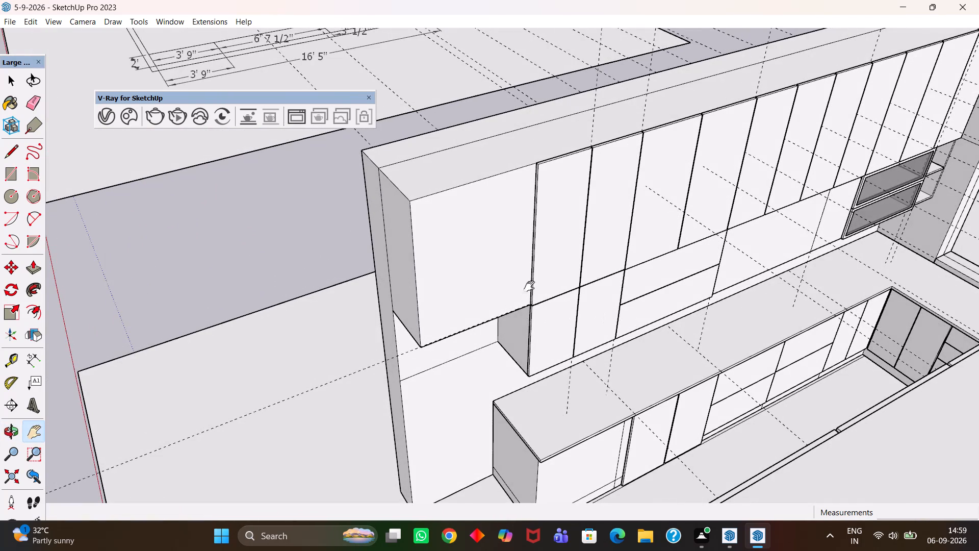
# Inside the wall cabinet group, push the blank end section's side face in about 2' 5 1/2" to the first shutter cabinet.
pyautogui.moveTo(529, 286); pyautogui.dragTo(493, 386)
pyautogui.moveTo(484, 332); pyautogui.dragTo(472, 350, button='middle')
pyautogui.press('space')
pyautogui.scroll(1, 416, 366)
pyautogui.click(338, 386)
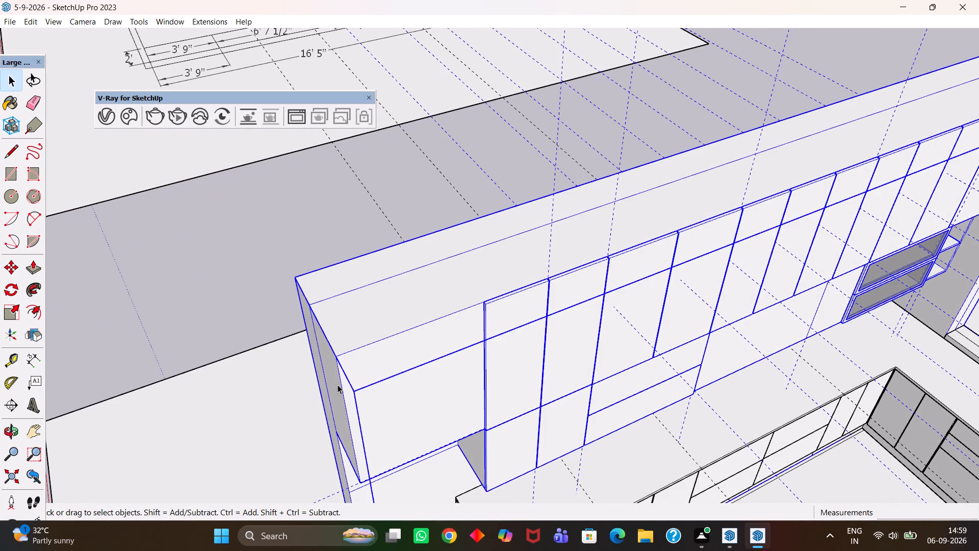
pyautogui.click(338, 384)
pyautogui.click(338, 384)
pyautogui.click(330, 375)
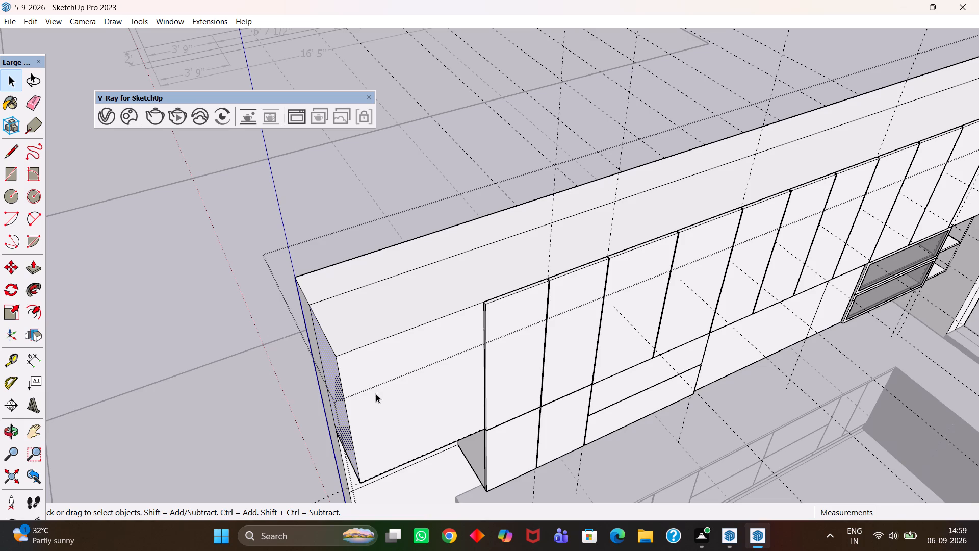
pyautogui.press('space')
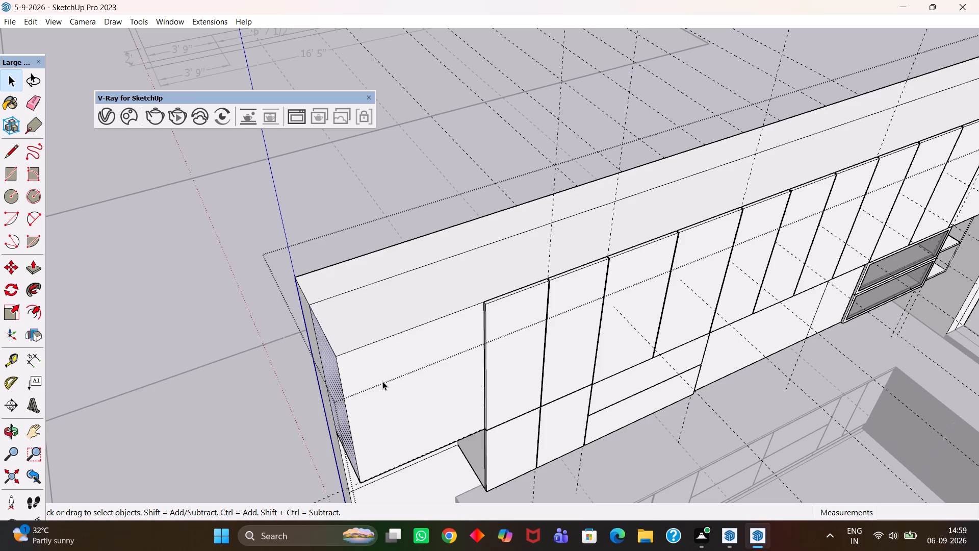
pyautogui.click(391, 387)
pyautogui.click(334, 382)
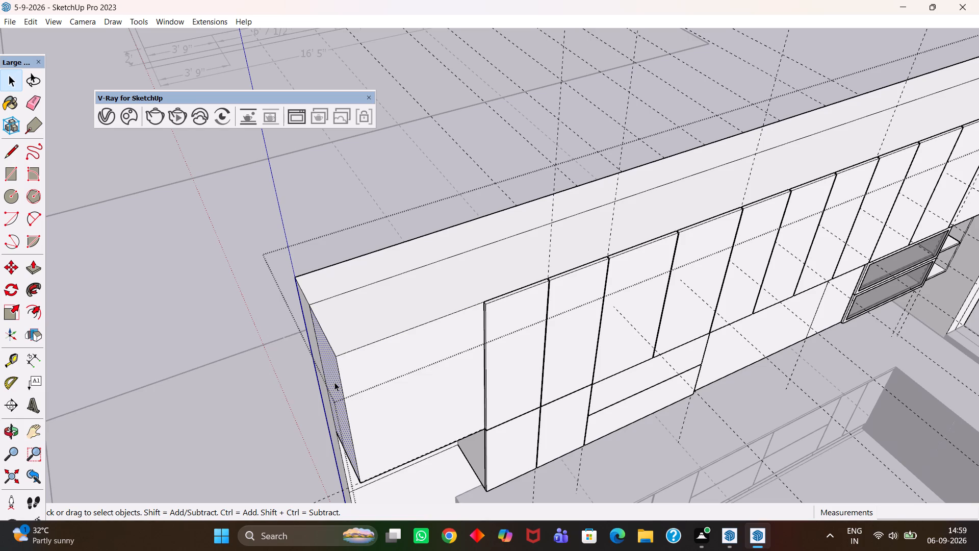
pyautogui.press('p')
pyautogui.click(334, 382)
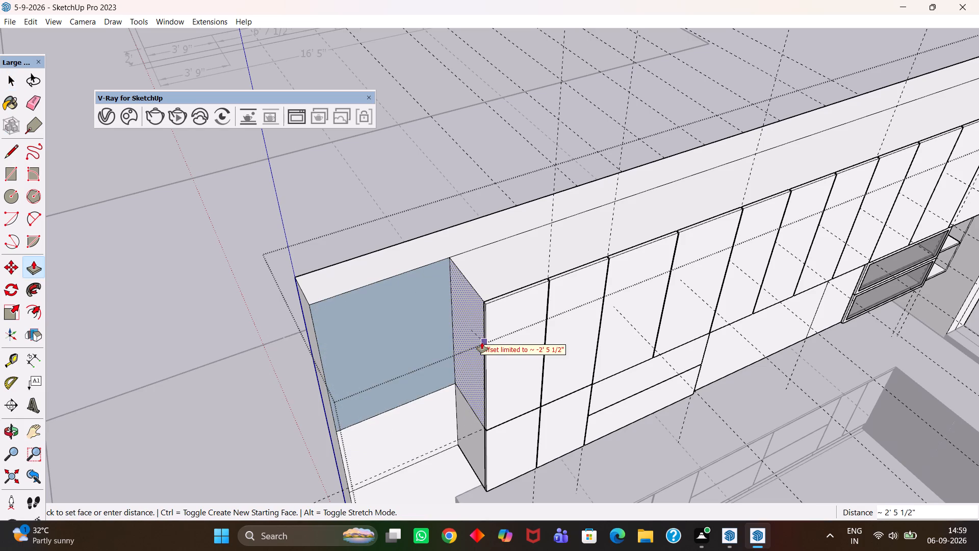
pyautogui.click(482, 342)
# Reverse the back-facing wall face behind the removed end section so its front side faces outward.
pyautogui.press('space')
pyautogui.click(378, 340)
pyautogui.rightClick(378, 340)
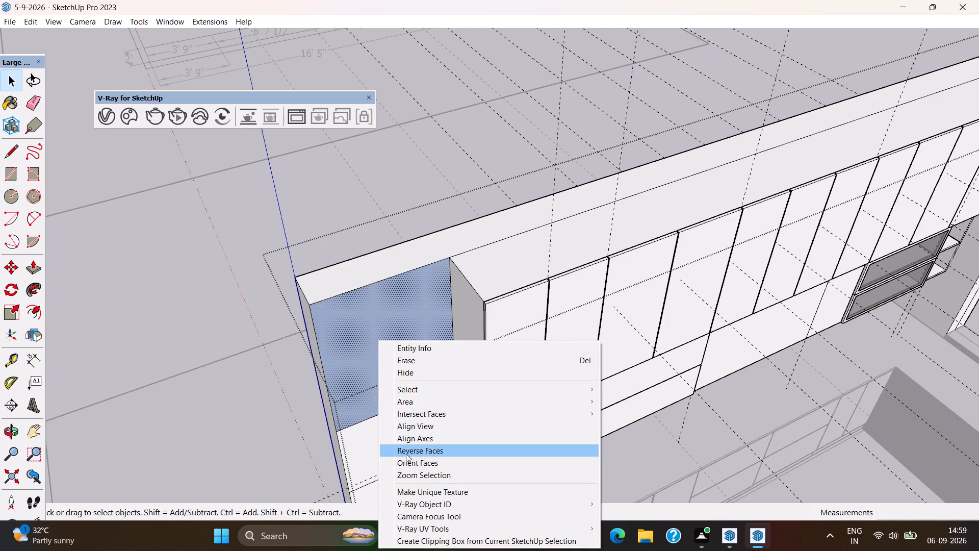
pyautogui.click(406, 454)
# Erase the two leftover horizontal edges on the bare wall beside the cabinets and leave the group's editing.
pyautogui.scroll(2, 373, 362)
pyautogui.scroll(-4, 373, 362)
pyautogui.moveTo(389, 388); pyautogui.dragTo(374, 384, button='middle')
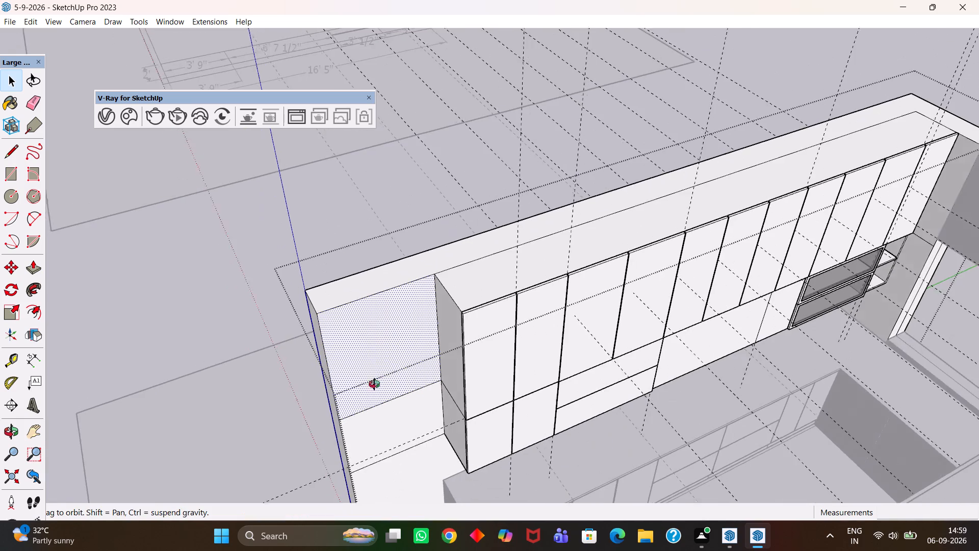
pyautogui.moveTo(374, 384); pyautogui.dragTo(357, 370, button='middle')
pyautogui.scroll(1, 362, 385)
pyautogui.press('h')
pyautogui.moveTo(368, 405); pyautogui.dragTo(395, 364)
pyautogui.moveTo(396, 369); pyautogui.dragTo(388, 378, button='middle')
pyautogui.scroll(1, 381, 371)
pyautogui.press('e')
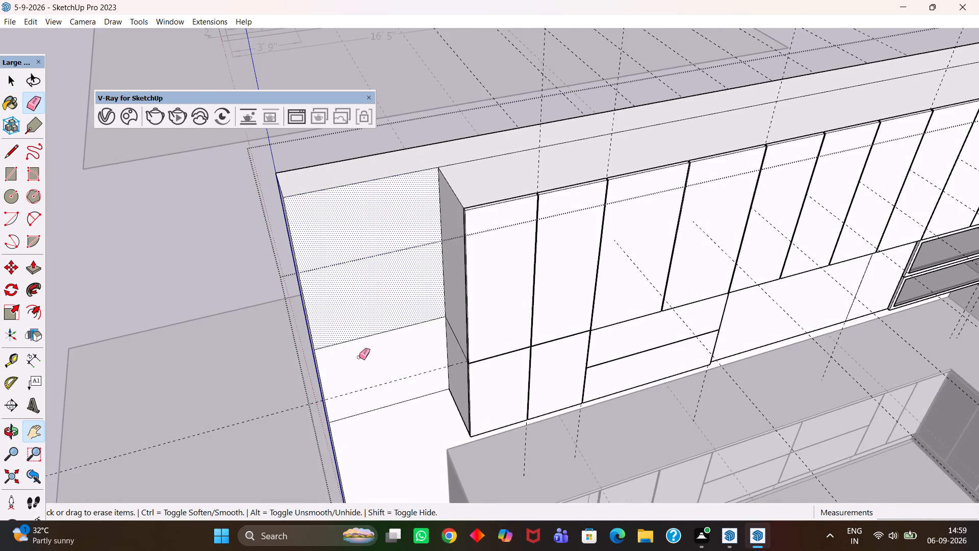
pyautogui.click(354, 335)
pyautogui.click(366, 412)
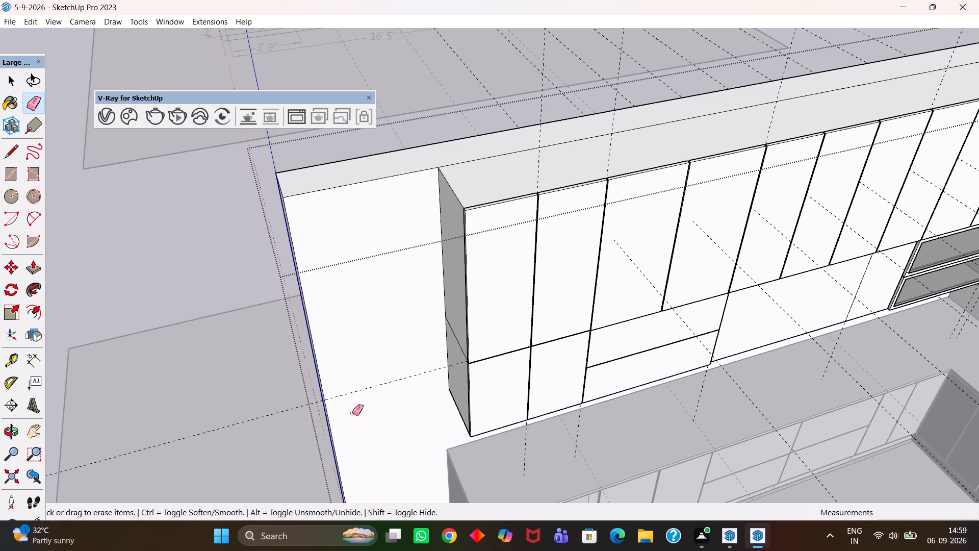
pyautogui.scroll(1, 352, 413)
pyautogui.scroll(-3, 352, 413)
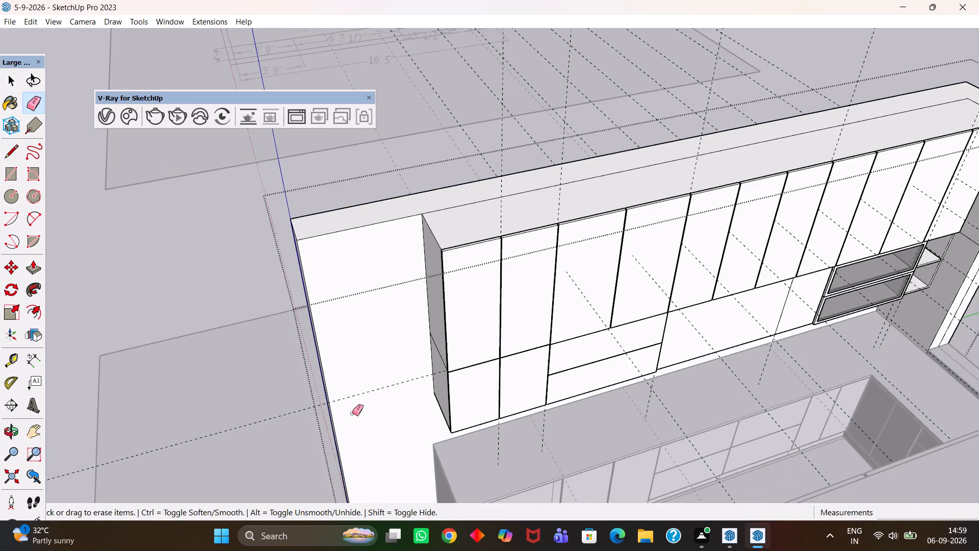
pyautogui.scroll(-6, 352, 412)
pyautogui.moveTo(354, 413); pyautogui.dragTo(348, 411, button='middle')
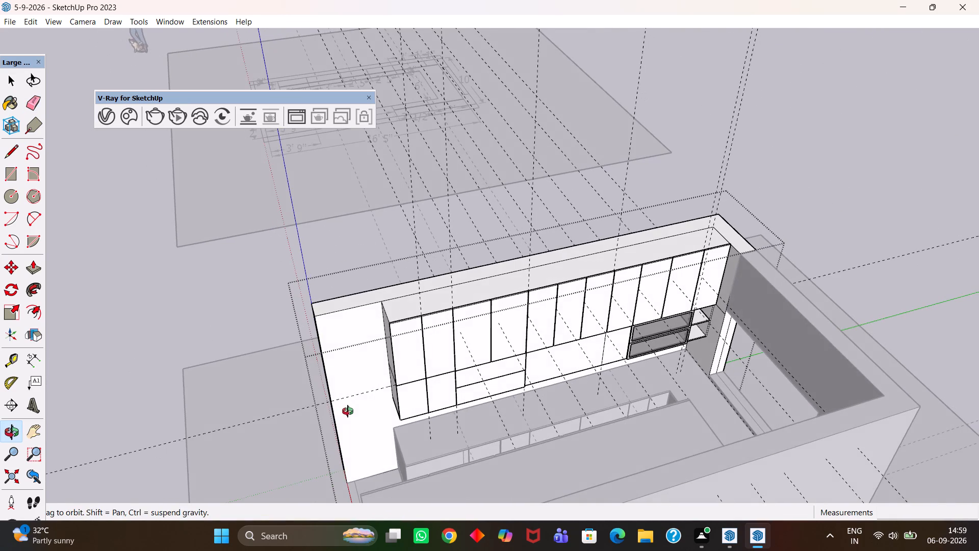
pyautogui.moveTo(348, 411); pyautogui.dragTo(348, 411, button='middle')
pyautogui.press('space')
pyautogui.click(220, 282)
# Examine the shortened wall cabinet row, the bare end wall and the base cabinets from several angles.
pyautogui.scroll(4, 363, 402)
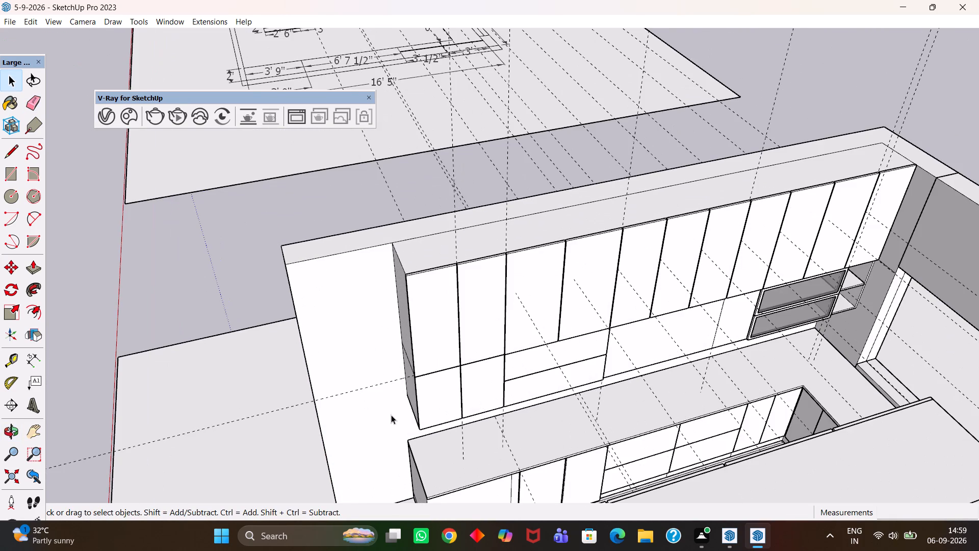
pyautogui.press('h')
pyautogui.moveTo(430, 423); pyautogui.dragTo(397, 333)
pyautogui.scroll(3, 396, 332)
pyautogui.moveTo(409, 362); pyautogui.dragTo(428, 405, button='middle')
pyautogui.scroll(1, 416, 369)
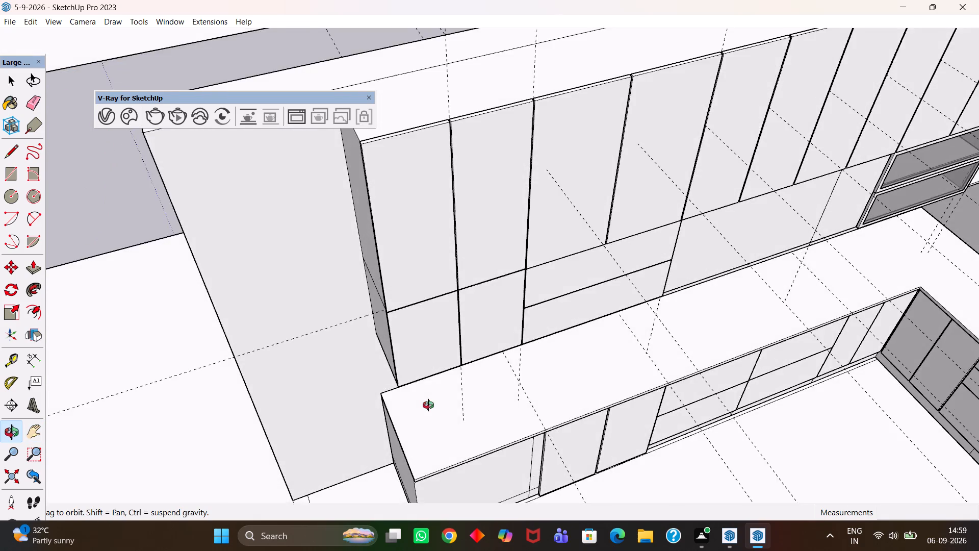
pyautogui.moveTo(428, 405); pyautogui.dragTo(349, 387, button='middle')
pyautogui.scroll(2, 416, 397)
pyautogui.scroll(-4, 349, 387)
pyautogui.press('h')
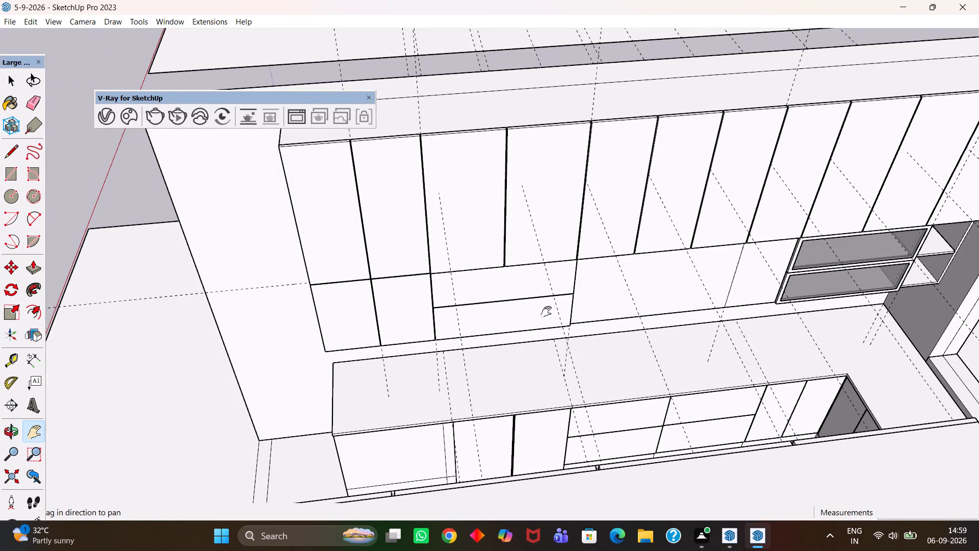
pyautogui.moveTo(546, 312); pyautogui.dragTo(375, 343)
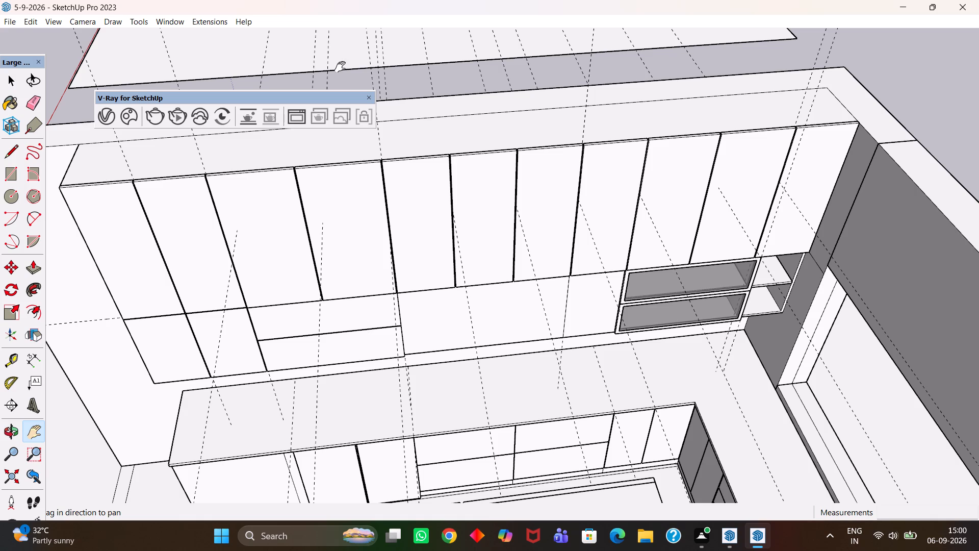
pyautogui.scroll(-7, 336, 142)
pyautogui.moveTo(399, 256); pyautogui.dragTo(383, 275, button='middle')
pyautogui.moveTo(381, 280); pyautogui.dragTo(383, 300, button='middle')
pyautogui.scroll(4, 383, 300)
pyautogui.moveTo(338, 310); pyautogui.dragTo(436, 309)
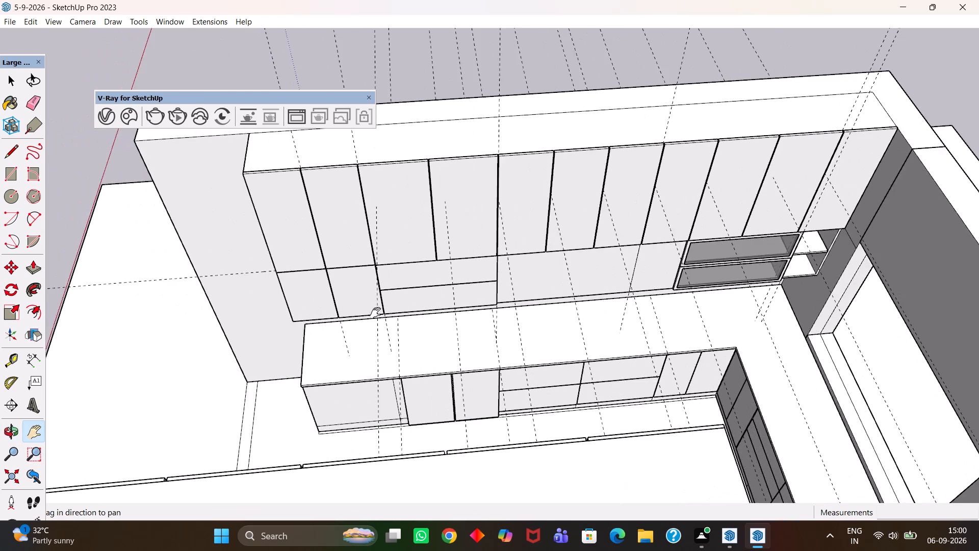
pyautogui.scroll(-4, 375, 313)
pyautogui.moveTo(341, 324); pyautogui.dragTo(401, 331, button='middle')
pyautogui.scroll(1, 401, 331)
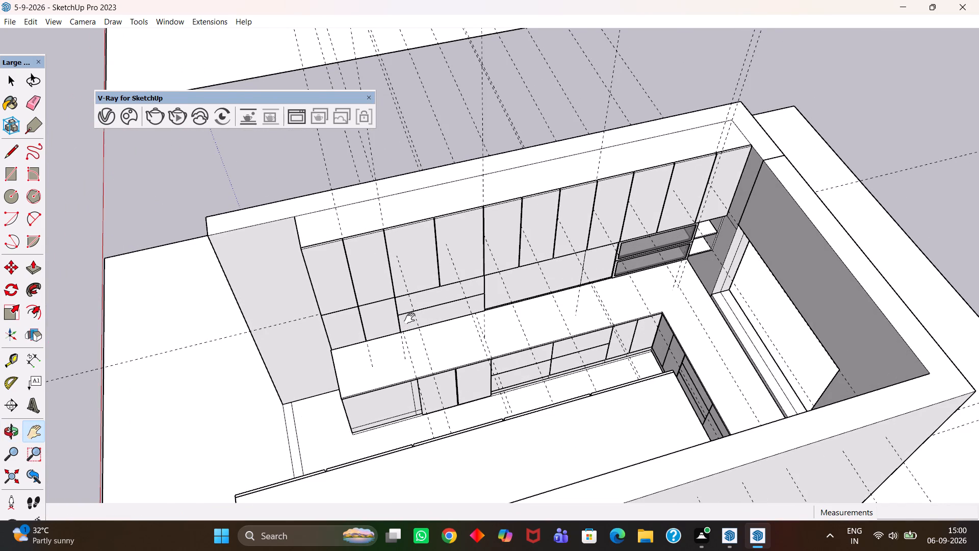
pyautogui.scroll(9, 409, 318)
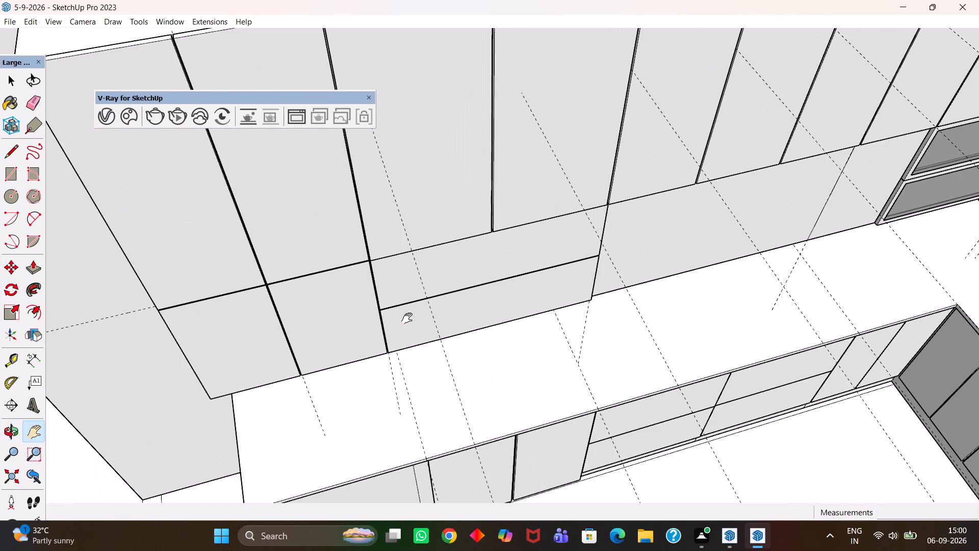
# Start the Paint Bucket, switch the materials library to Colors and browse its swatches for a cabinet colour.
pyautogui.press('b')
pyautogui.click(581, 244)
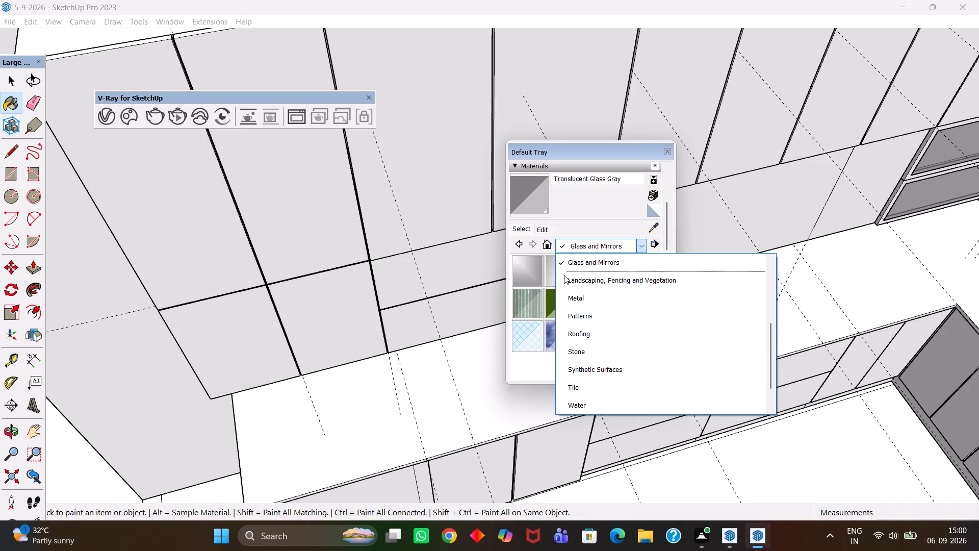
pyautogui.scroll(3, 582, 308)
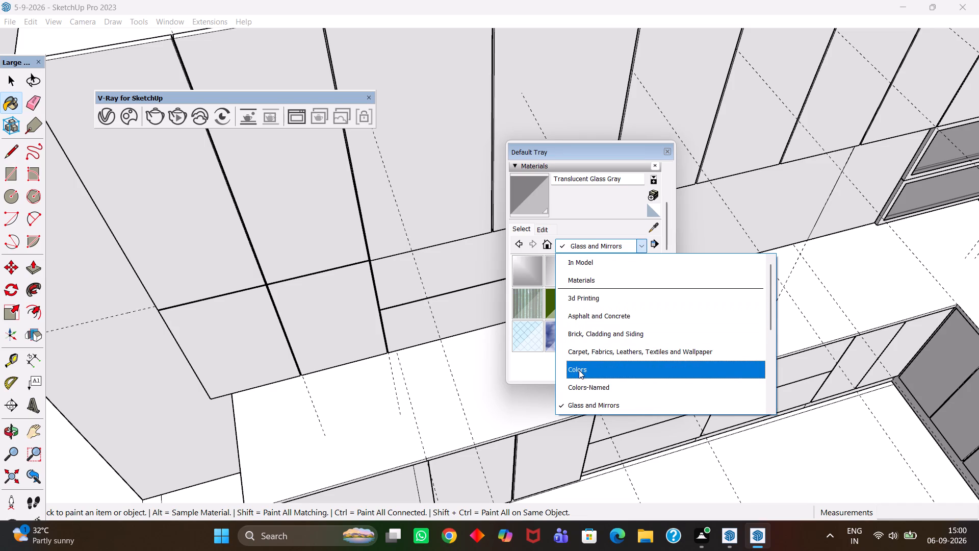
pyautogui.click(579, 370)
pyautogui.scroll(-8, 580, 296)
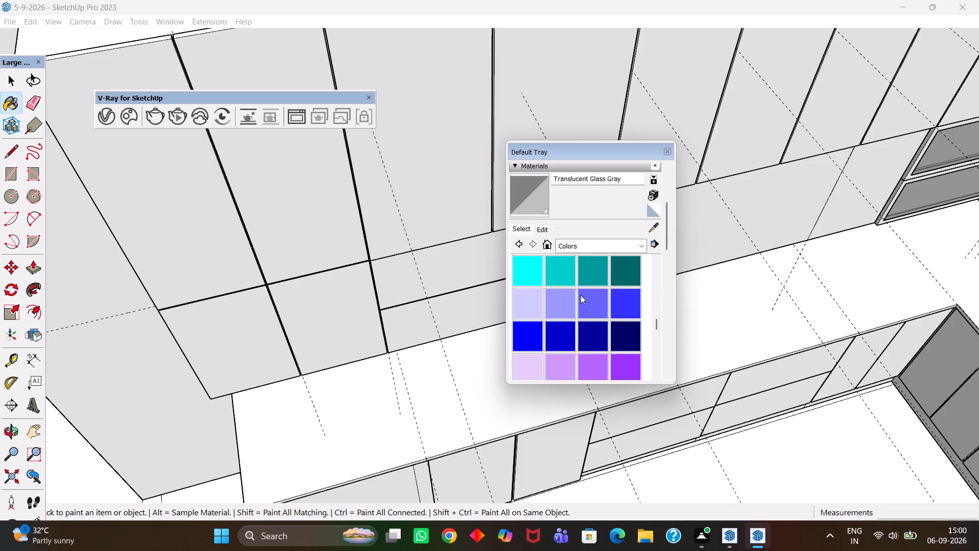
pyautogui.scroll(-5, 580, 295)
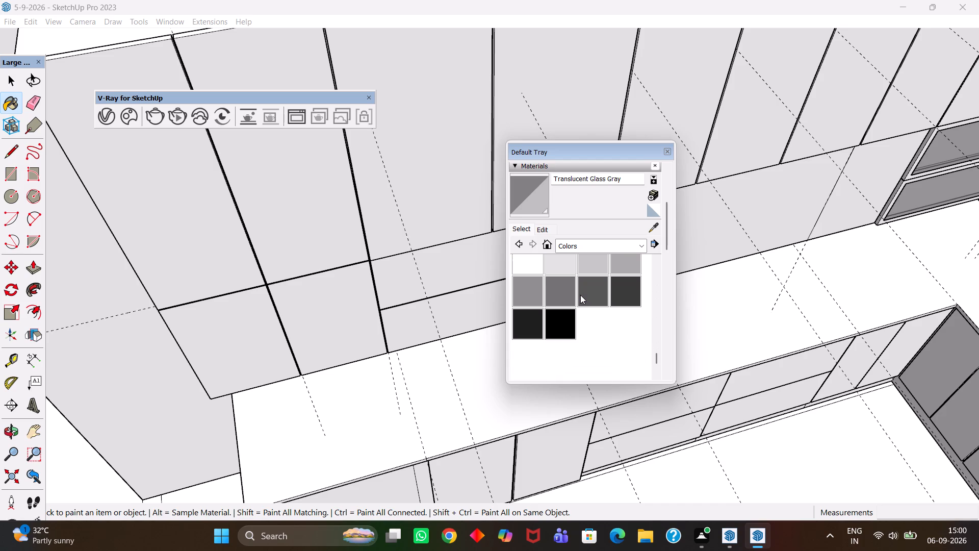
pyautogui.scroll(7, 580, 295)
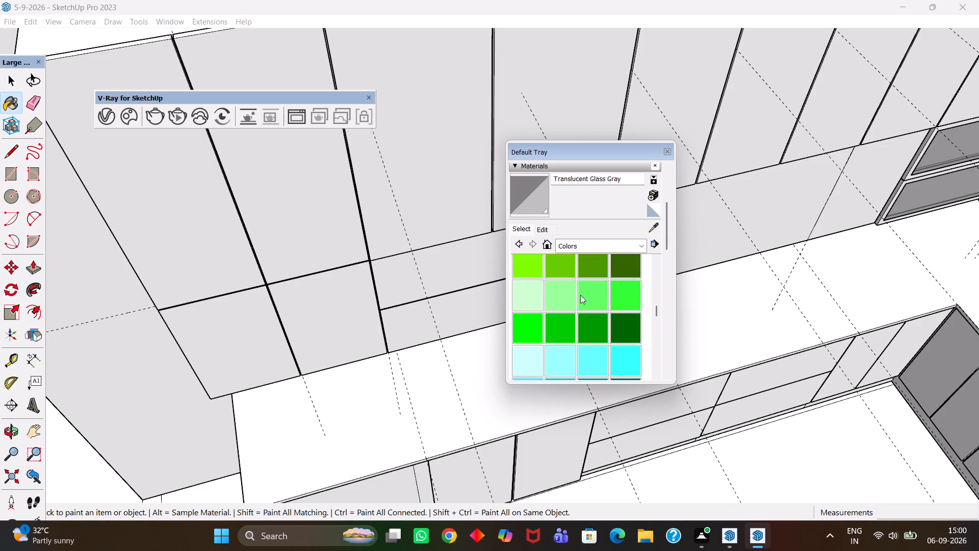
pyautogui.scroll(7, 580, 295)
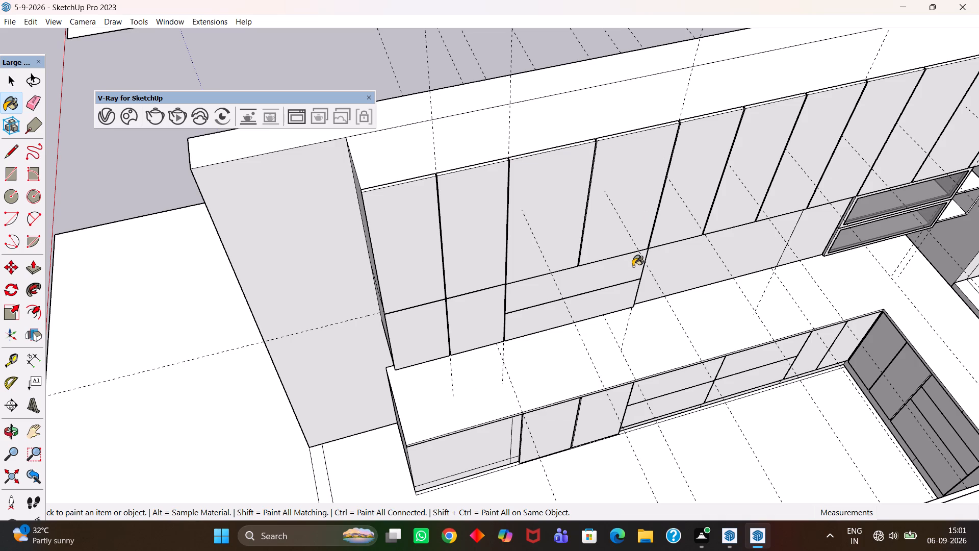
# Examine the wall cabinet row, the countertop and the base cabinets close up and from an overall view.
pyautogui.scroll(-5, 624, 283)
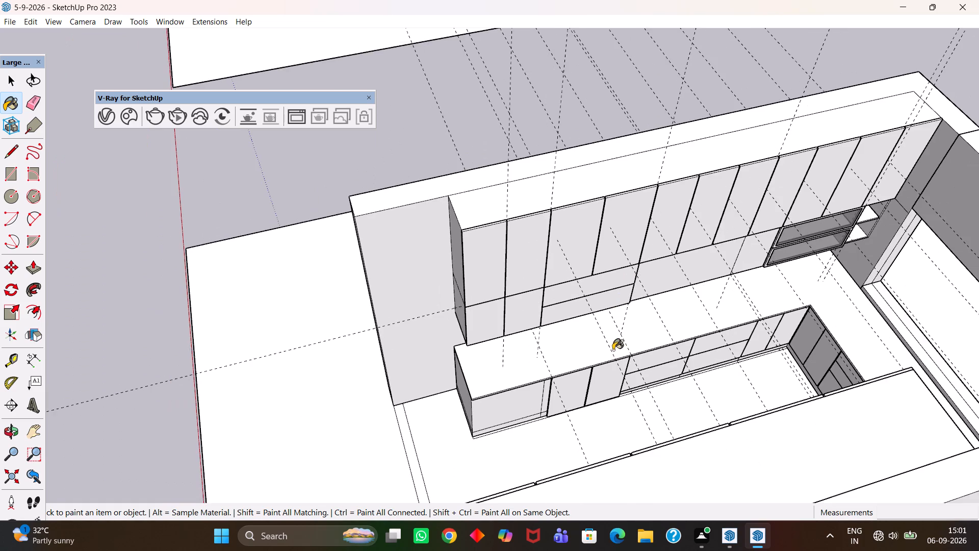
pyautogui.scroll(11, 613, 362)
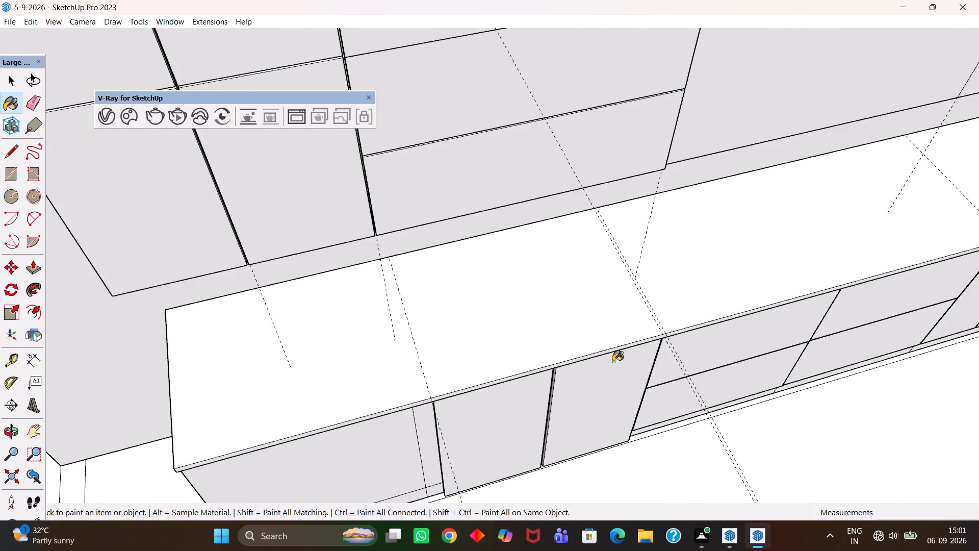
pyautogui.scroll(-5, 613, 362)
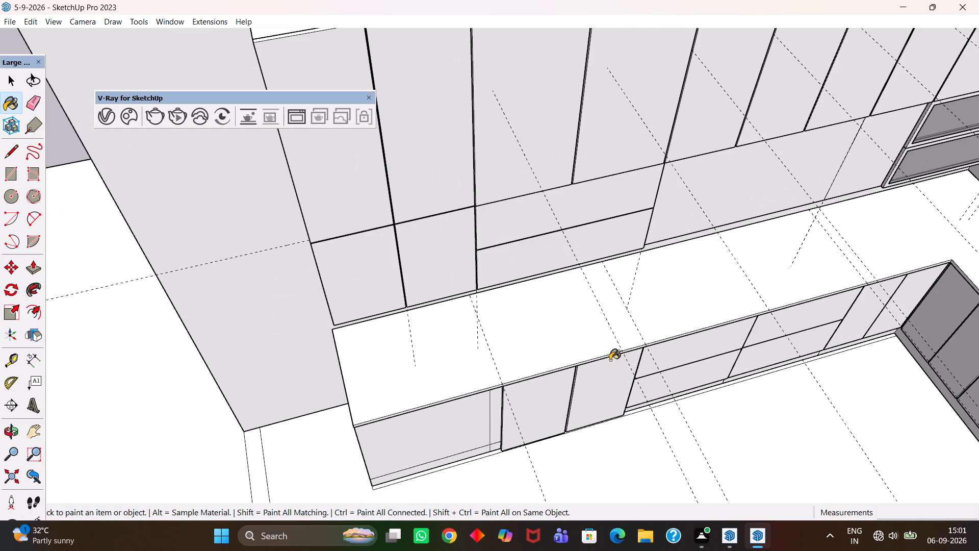
pyautogui.scroll(-6, 609, 359)
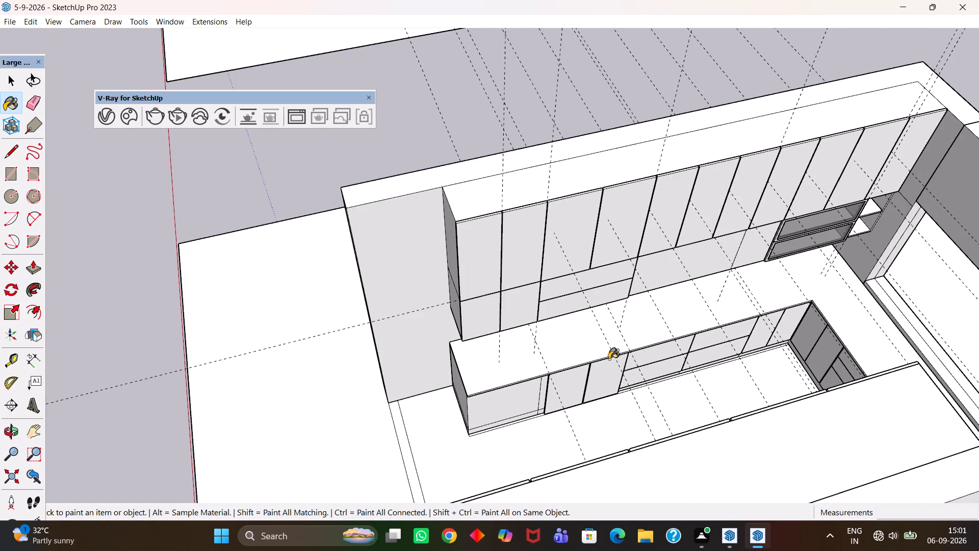
pyautogui.scroll(3, 609, 359)
pyautogui.scroll(-2, 609, 359)
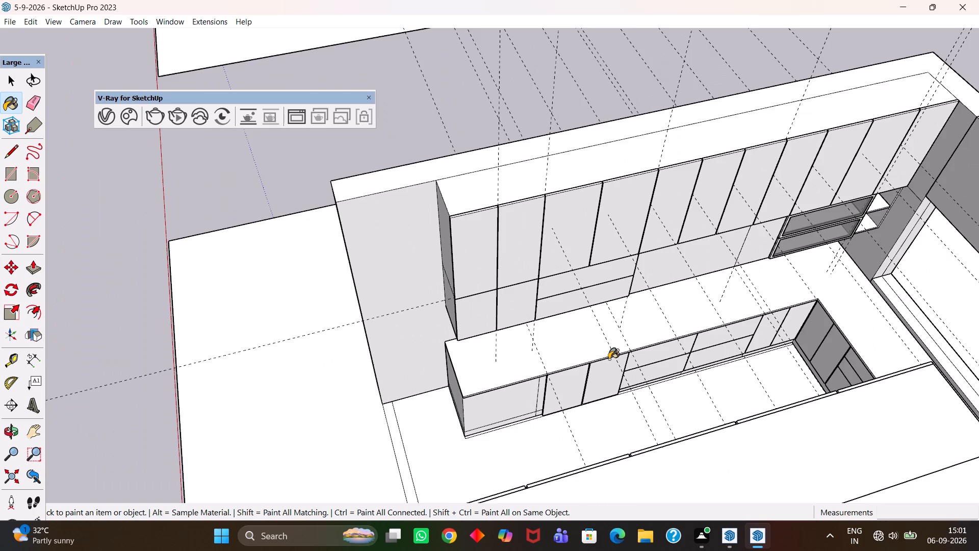
pyautogui.scroll(-2, 609, 359)
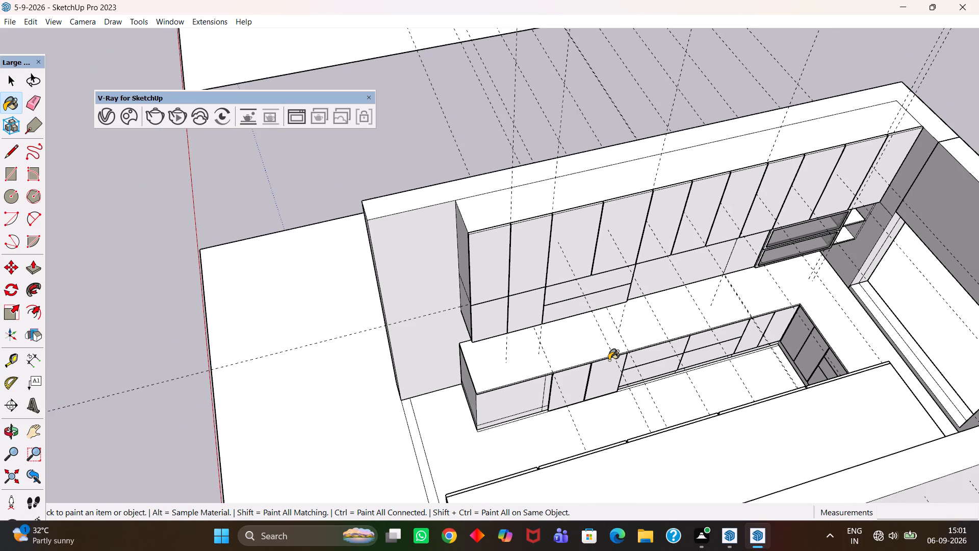
pyautogui.scroll(-5, 611, 348)
pyautogui.moveTo(621, 352); pyautogui.dragTo(574, 339, button='middle')
pyautogui.press('h')
pyautogui.scroll(3, 562, 332)
pyautogui.scroll(2, 603, 352)
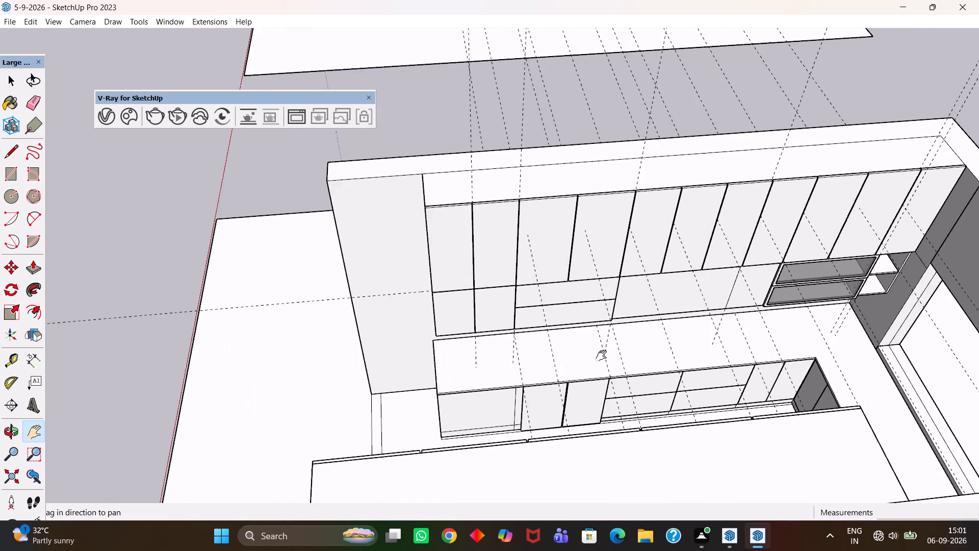
pyautogui.moveTo(610, 351); pyautogui.dragTo(529, 340)
pyautogui.scroll(-5, 520, 338)
pyautogui.moveTo(527, 333); pyautogui.dragTo(528, 358, button='middle')
pyautogui.scroll(3, 527, 357)
pyautogui.press('space')
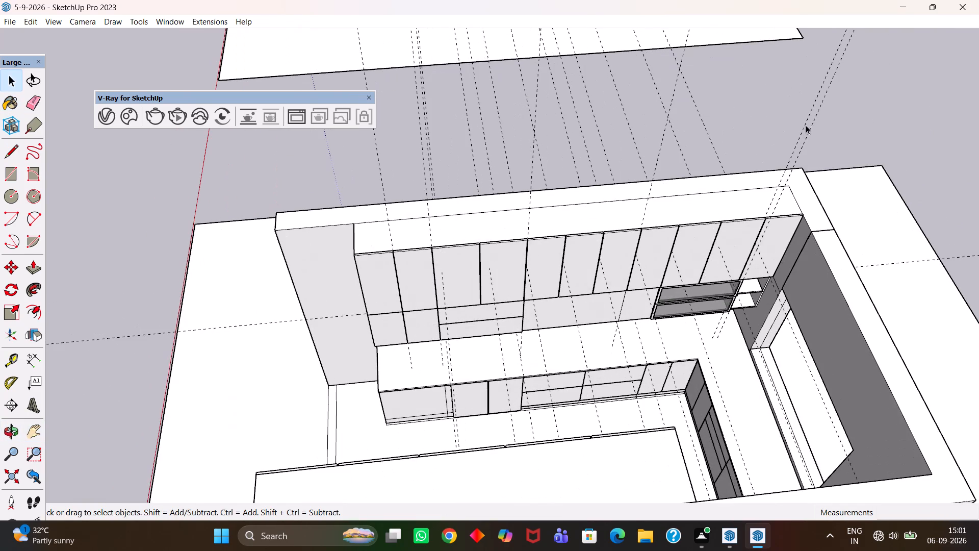
pyautogui.click(769, 126)
pyautogui.scroll(3, 581, 328)
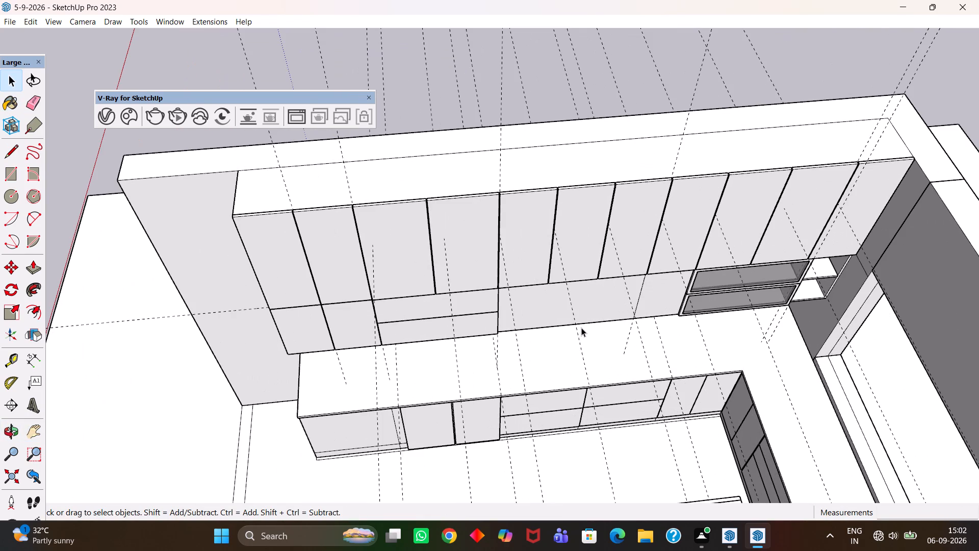
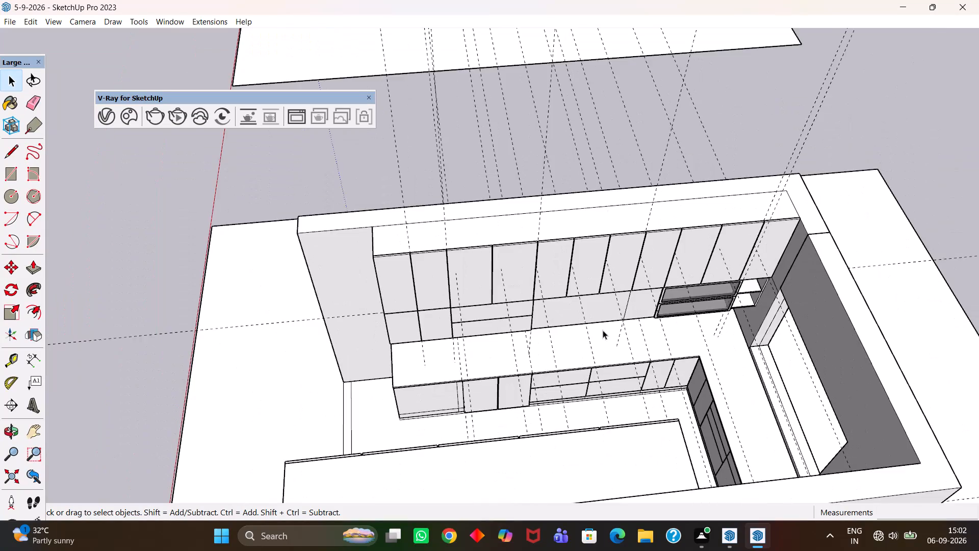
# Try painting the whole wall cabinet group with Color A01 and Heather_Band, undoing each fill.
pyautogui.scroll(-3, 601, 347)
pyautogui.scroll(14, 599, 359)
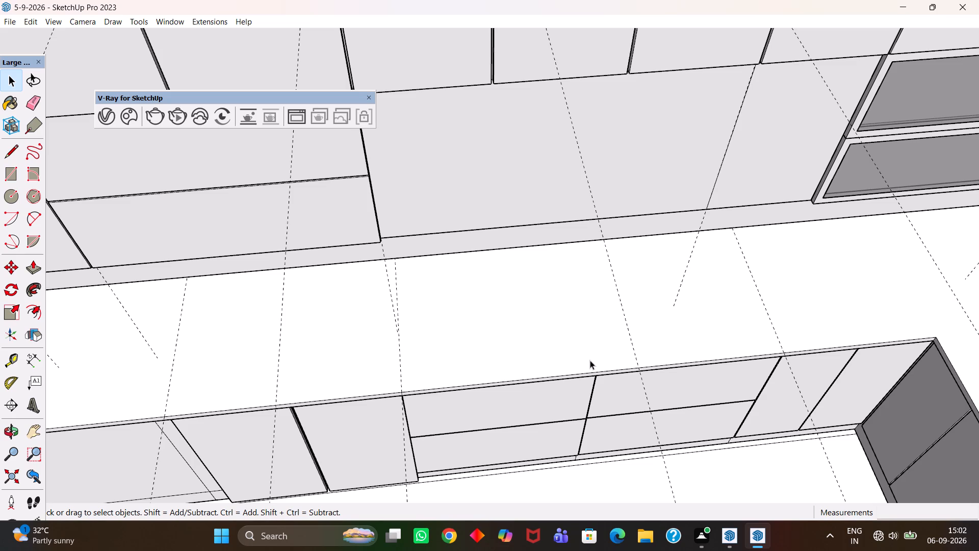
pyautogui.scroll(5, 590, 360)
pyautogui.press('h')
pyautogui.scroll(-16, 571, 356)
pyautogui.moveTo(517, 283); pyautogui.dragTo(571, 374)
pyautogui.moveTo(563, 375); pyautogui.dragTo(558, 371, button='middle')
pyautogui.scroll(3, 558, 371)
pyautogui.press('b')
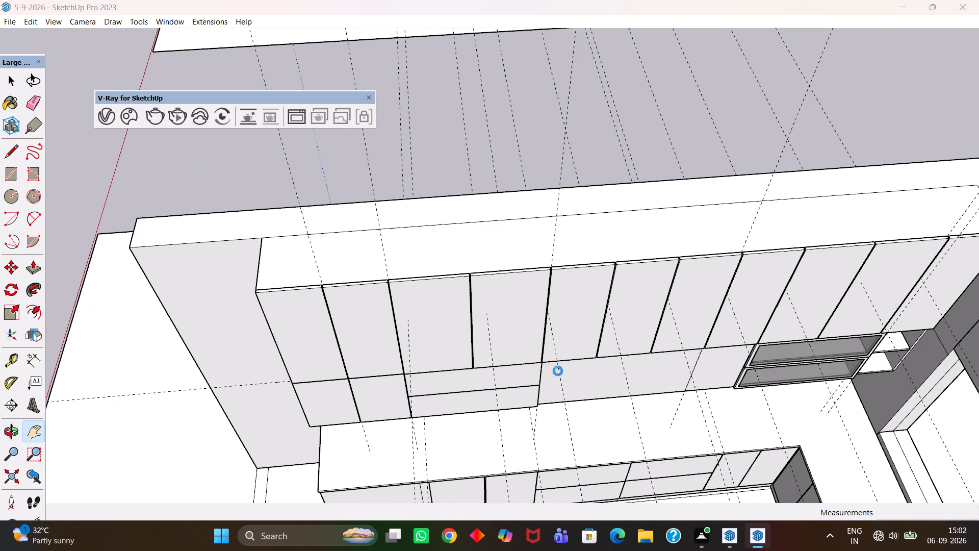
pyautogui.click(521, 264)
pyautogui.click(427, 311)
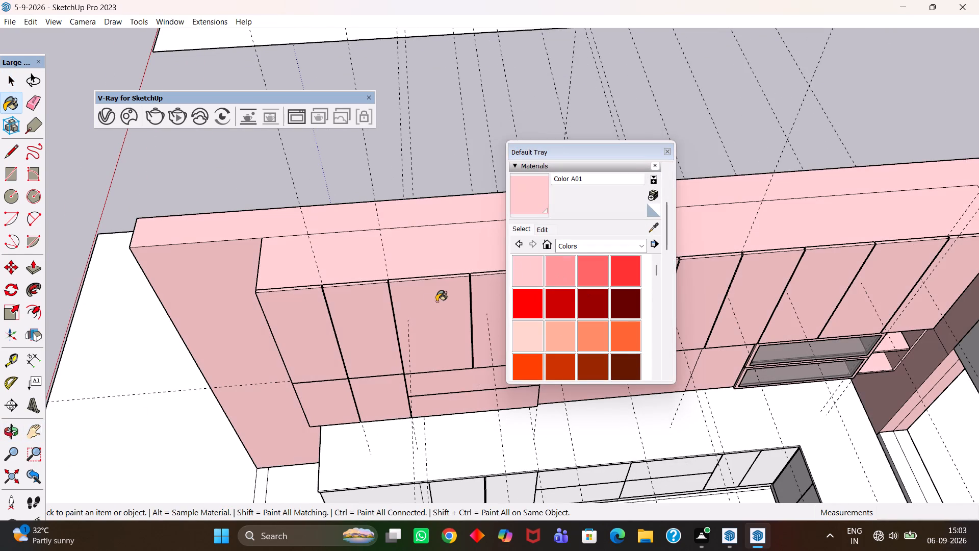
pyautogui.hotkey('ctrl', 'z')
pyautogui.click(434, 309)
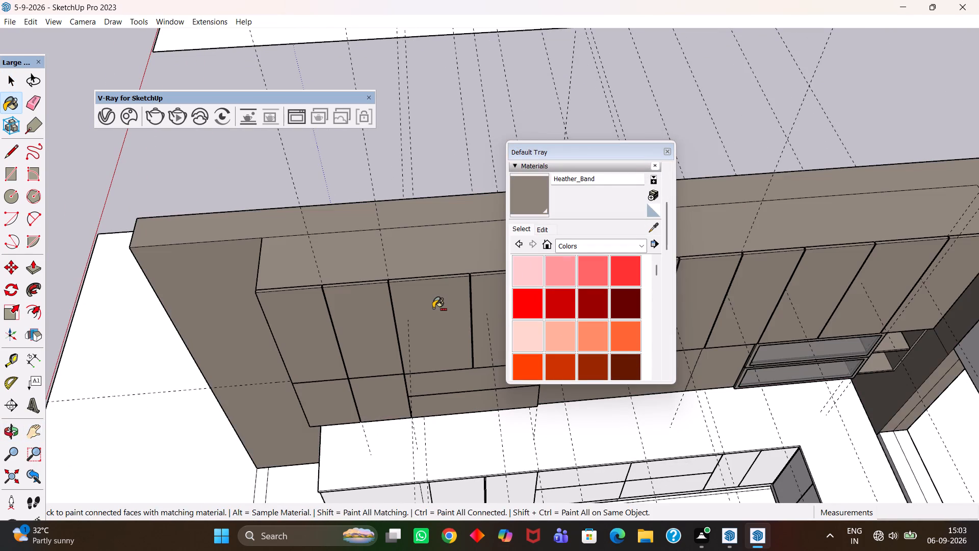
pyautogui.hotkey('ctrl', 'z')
# Open the wall cabinet group for editing and paint the second and third tall upper shutters with Heather_Band.
pyautogui.press('space')
pyautogui.doubleClick(434, 309)
pyautogui.press('b')
pyautogui.click(431, 302)
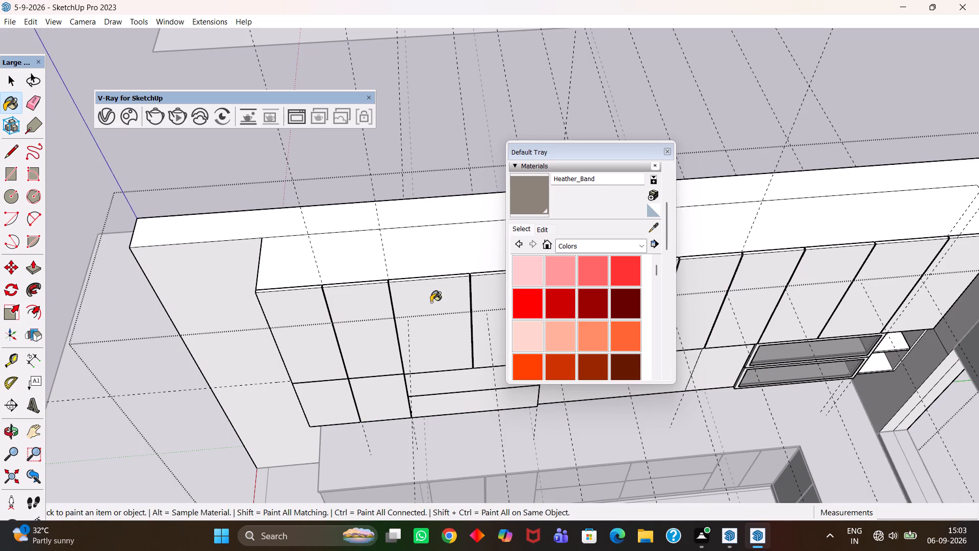
pyautogui.click(366, 307)
# Edit the Heather_Band material's colour to RGB 174, 155, 141.
pyautogui.click(545, 226)
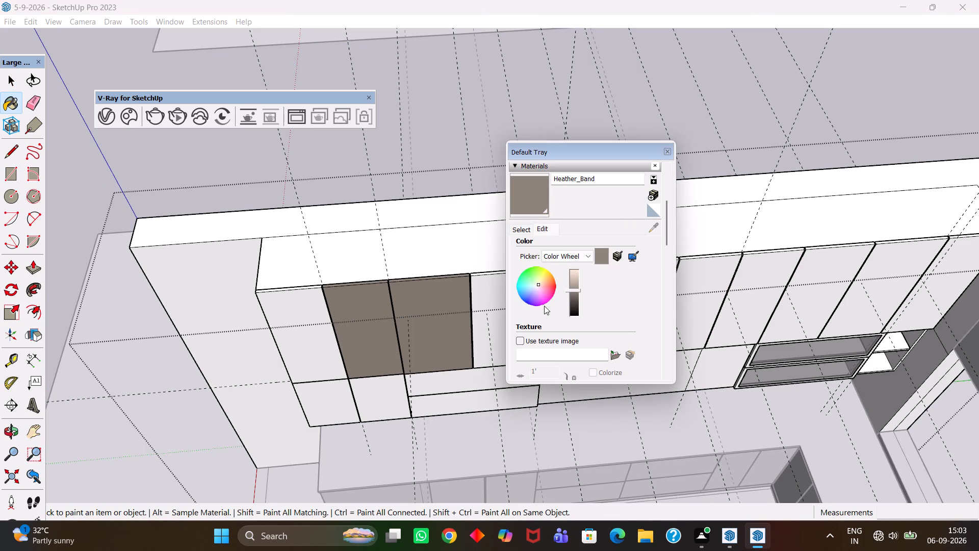
pyautogui.click(577, 251)
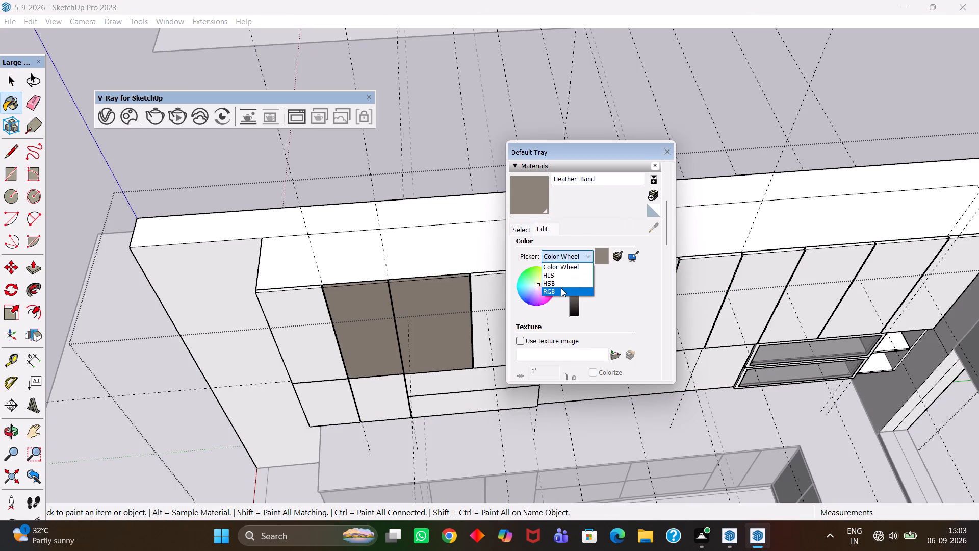
pyautogui.click(561, 288)
pyautogui.moveTo(623, 274); pyautogui.dragTo(606, 274)
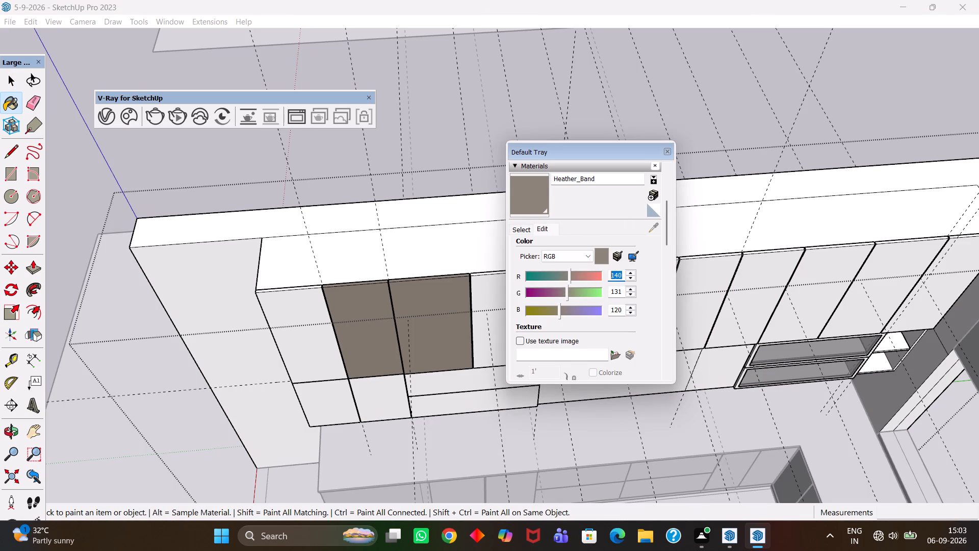
pyautogui.moveTo(606, 274); pyautogui.dragTo(603, 274)
pyautogui.write('174')
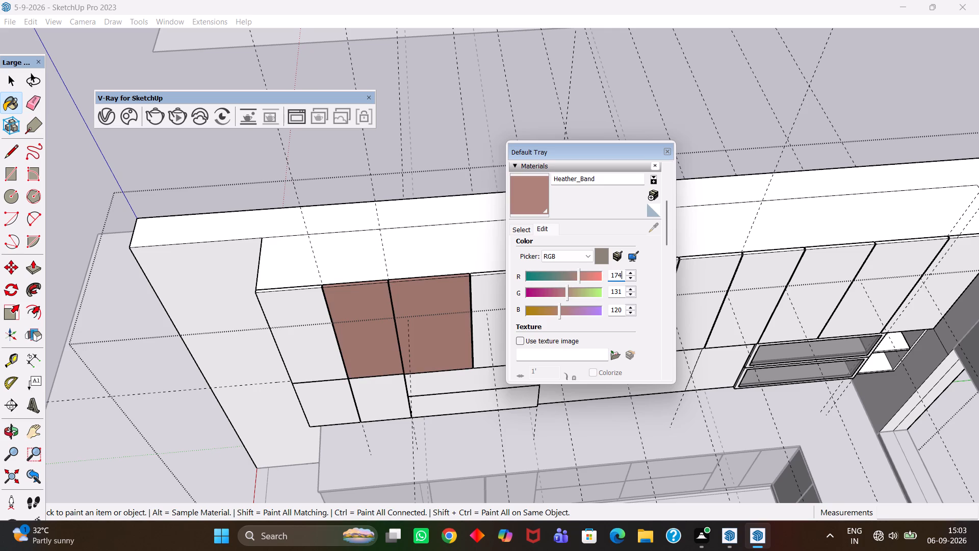
pyautogui.moveTo(624, 289); pyautogui.dragTo(613, 291)
pyautogui.moveTo(613, 291); pyautogui.dragTo(604, 287)
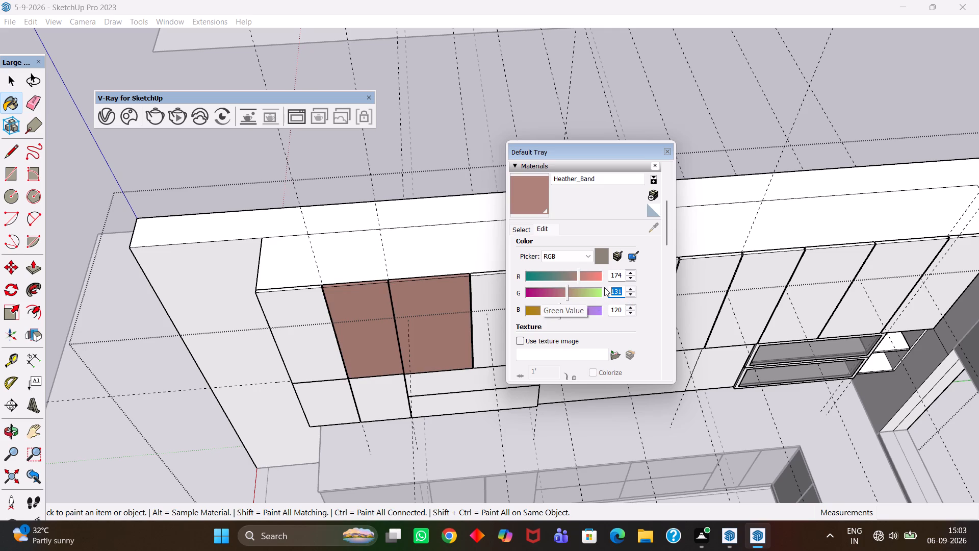
pyautogui.write('155')
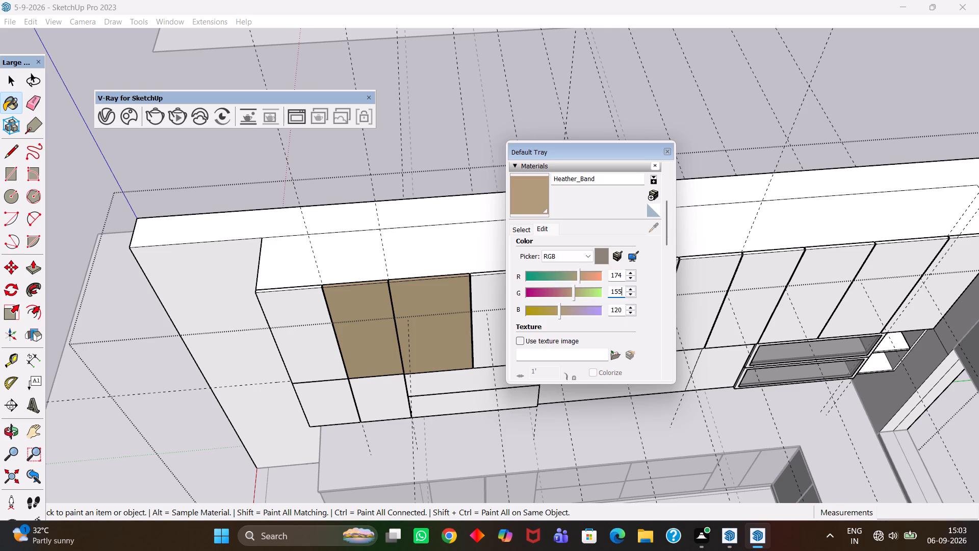
pyautogui.moveTo(620, 309); pyautogui.dragTo(603, 312)
pyautogui.write('141')
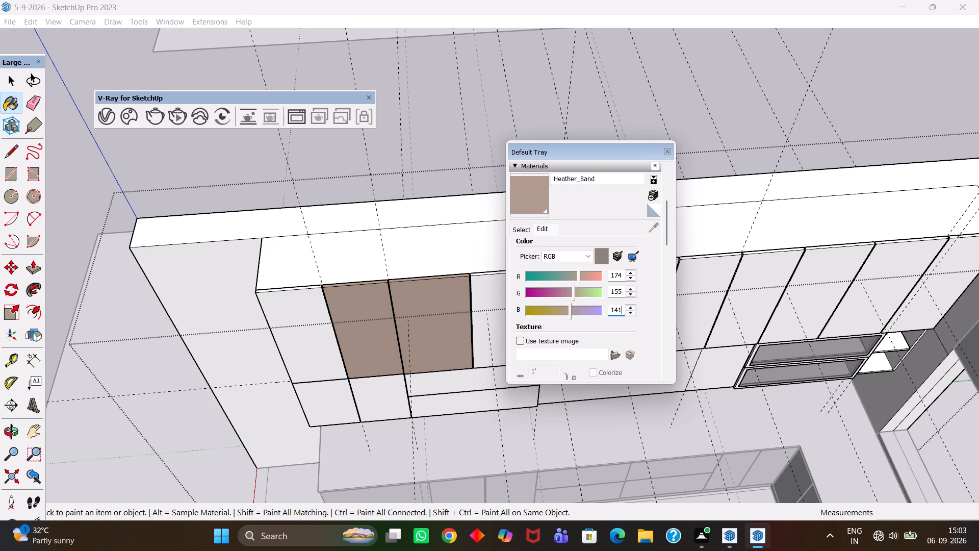
# Lighten the Heather_Band material to a pale peach using the Color Wheel picker and close the materials tray.
pyautogui.click(586, 257)
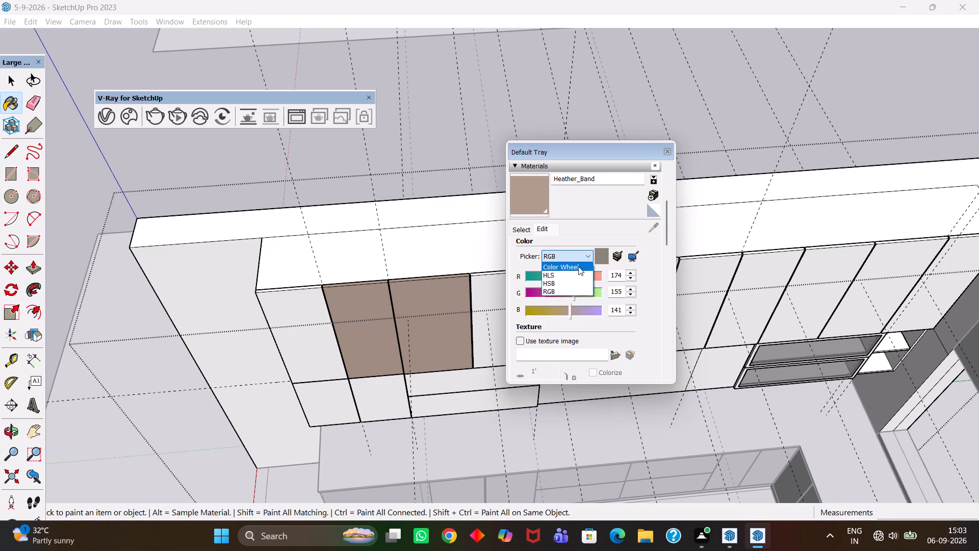
pyautogui.click(578, 266)
pyautogui.click(574, 278)
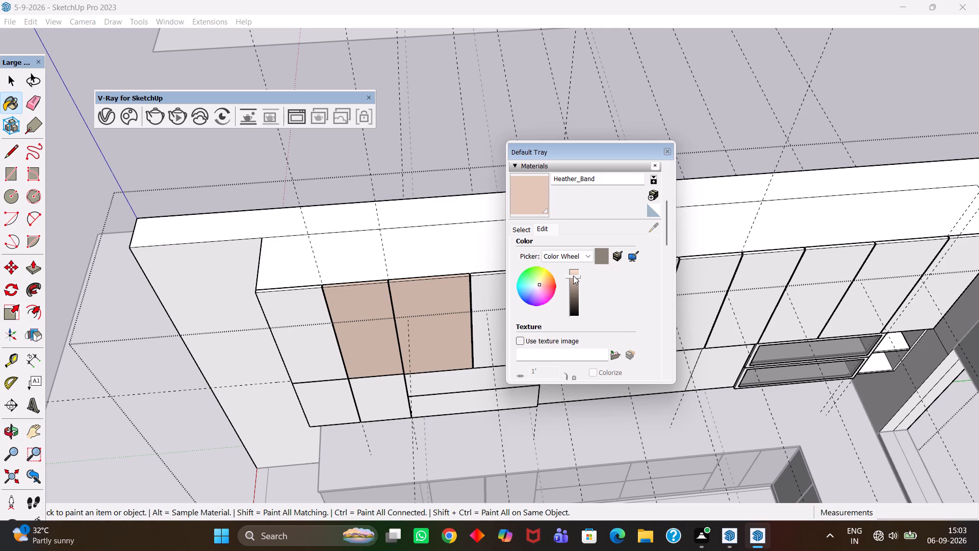
pyautogui.click(573, 275)
pyautogui.click(573, 275)
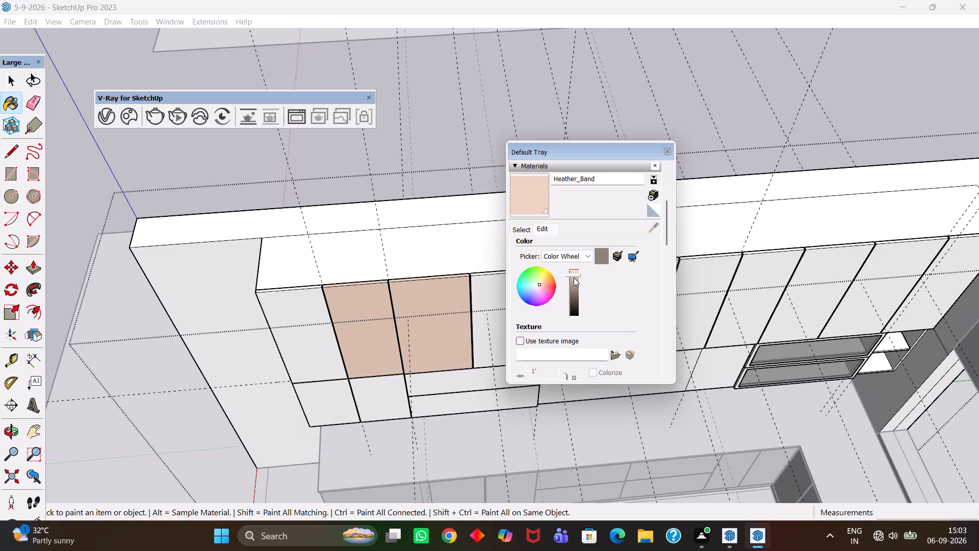
pyautogui.click(574, 278)
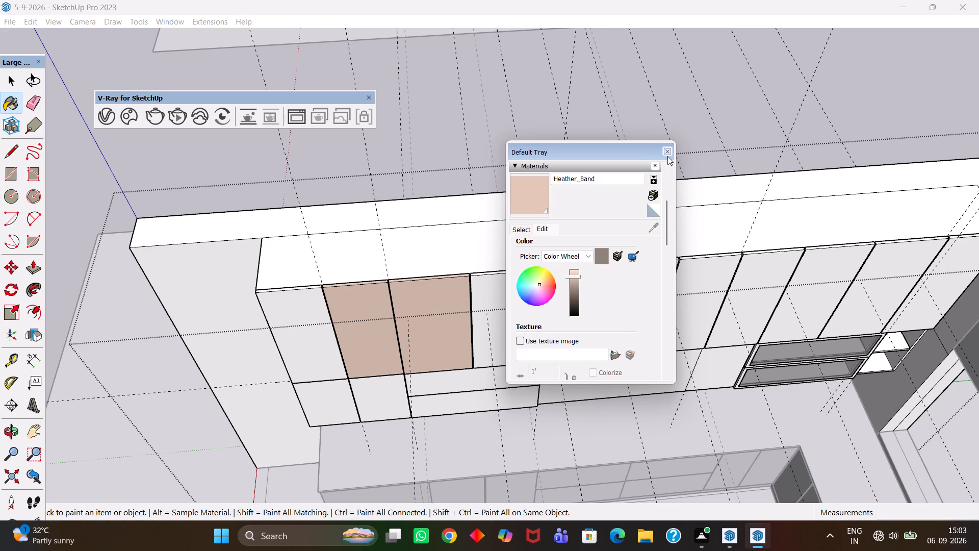
pyautogui.click(667, 156)
# Paint the remaining tall upper shutters, from the fourth one through to the corner, with the peach Heather_Band.
pyautogui.scroll(4, 465, 297)
pyautogui.moveTo(480, 337); pyautogui.dragTo(499, 264, button='middle')
pyautogui.scroll(1, 456, 315)
pyautogui.click(669, 153)
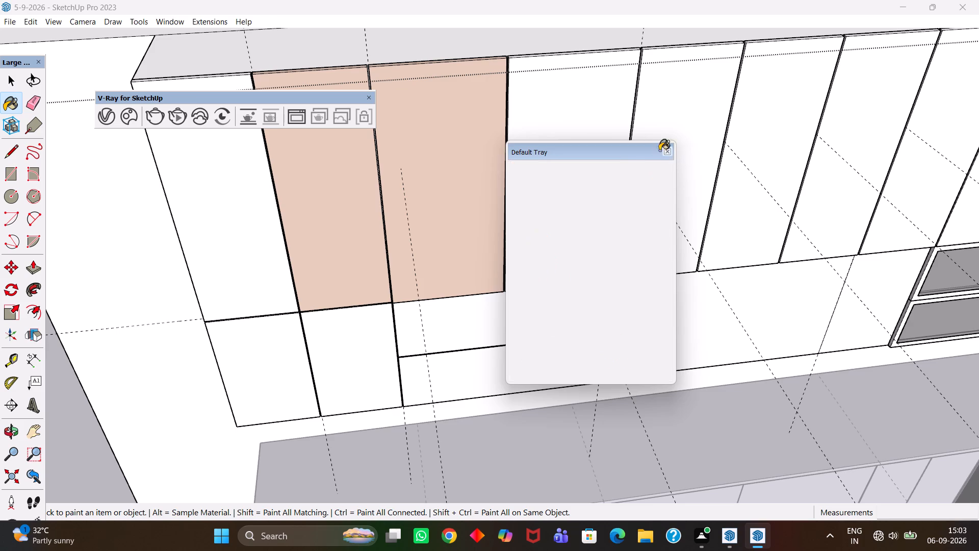
pyautogui.click(576, 133)
pyautogui.click(673, 153)
pyautogui.click(739, 148)
pyautogui.click(846, 151)
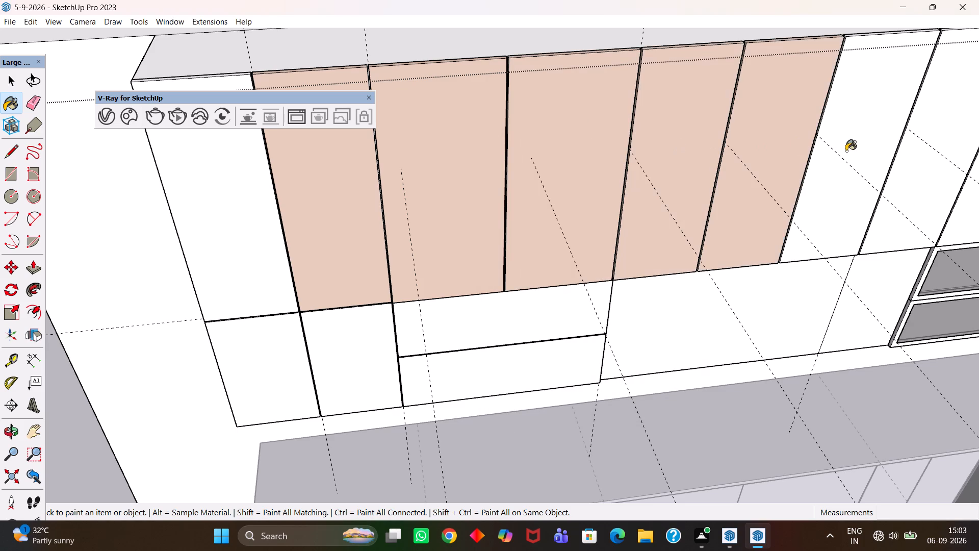
pyautogui.press('h')
pyautogui.moveTo(849, 157); pyautogui.dragTo(441, 295)
pyautogui.press('b')
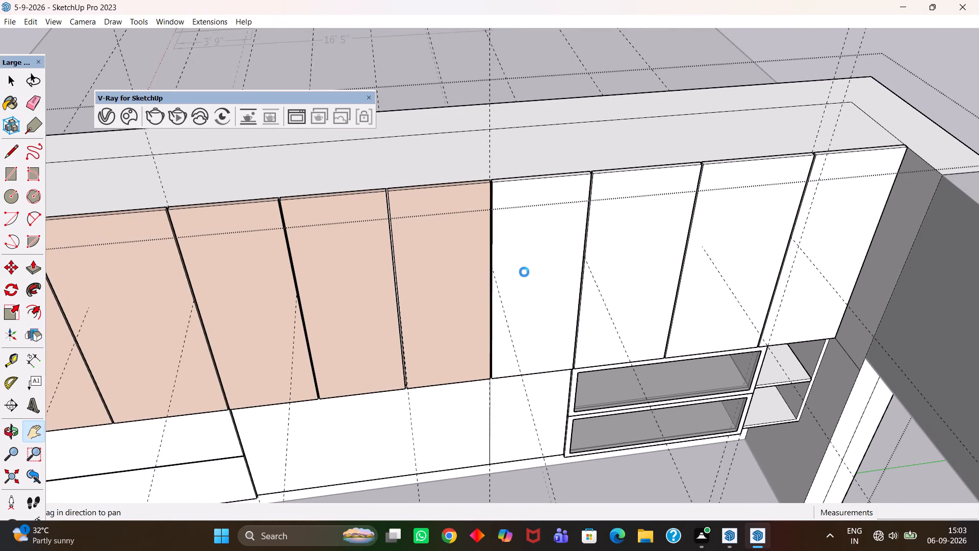
pyautogui.click(540, 264)
pyautogui.hotkey('ctrl', 'z')
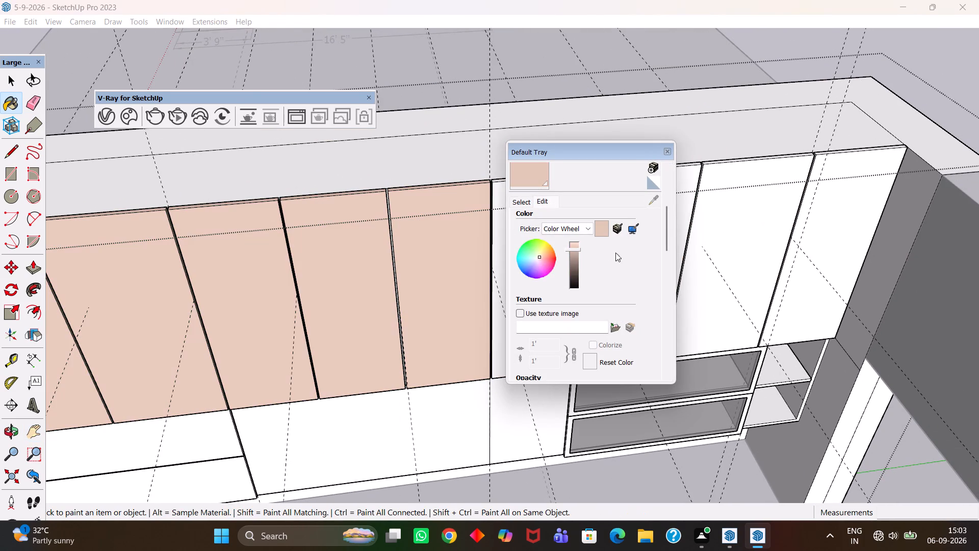
pyautogui.click(730, 237)
pyautogui.click(827, 220)
pyautogui.click(684, 196)
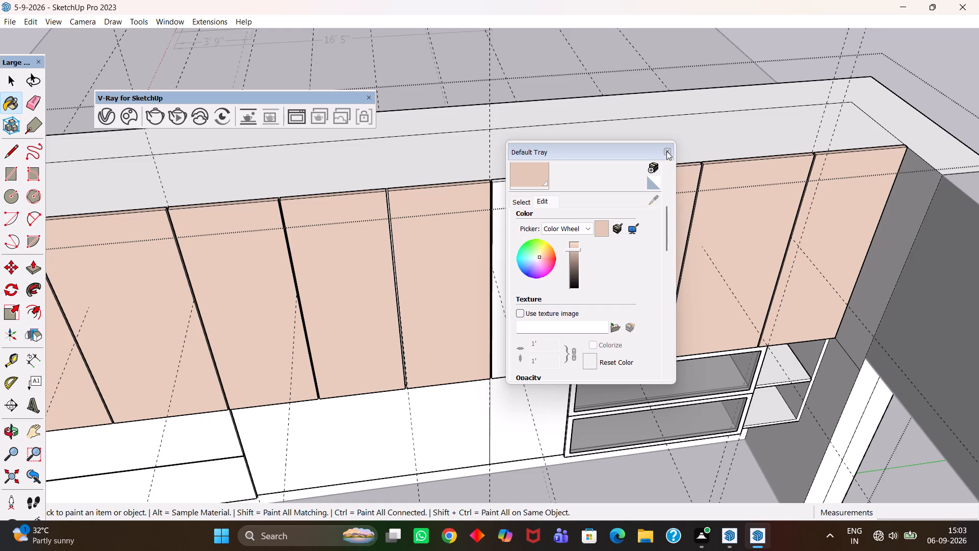
pyautogui.click(667, 151)
pyautogui.click(553, 226)
pyautogui.scroll(-4, 538, 241)
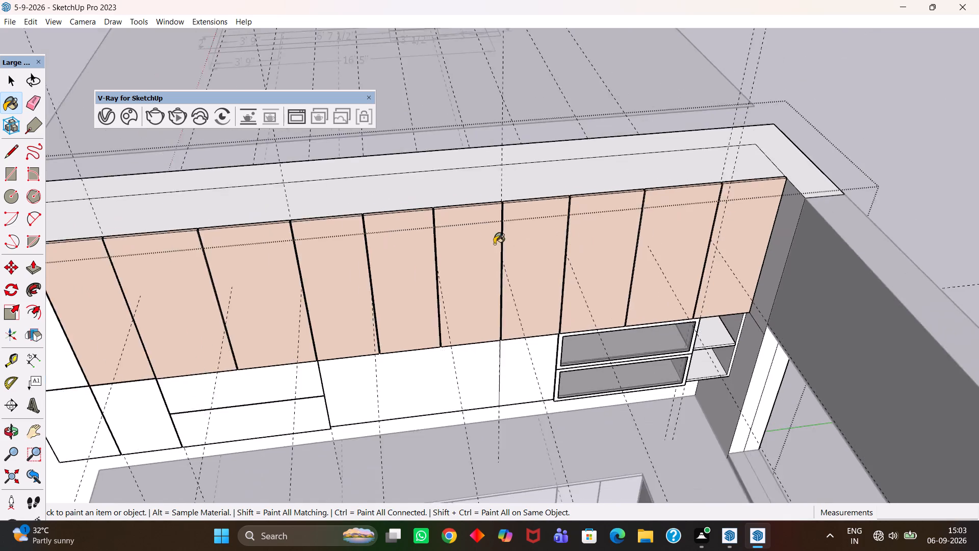
# Open the base cabinet group and paint the four drawer fronts and the shutters on both sides of the inner corner with Heather_Band.
pyautogui.scroll(-6, 494, 244)
pyautogui.moveTo(380, 283); pyautogui.dragTo(655, 316, button='middle')
pyautogui.scroll(1, 380, 283)
pyautogui.scroll(3, 655, 316)
pyautogui.press('h')
pyautogui.moveTo(629, 339); pyautogui.dragTo(607, 268)
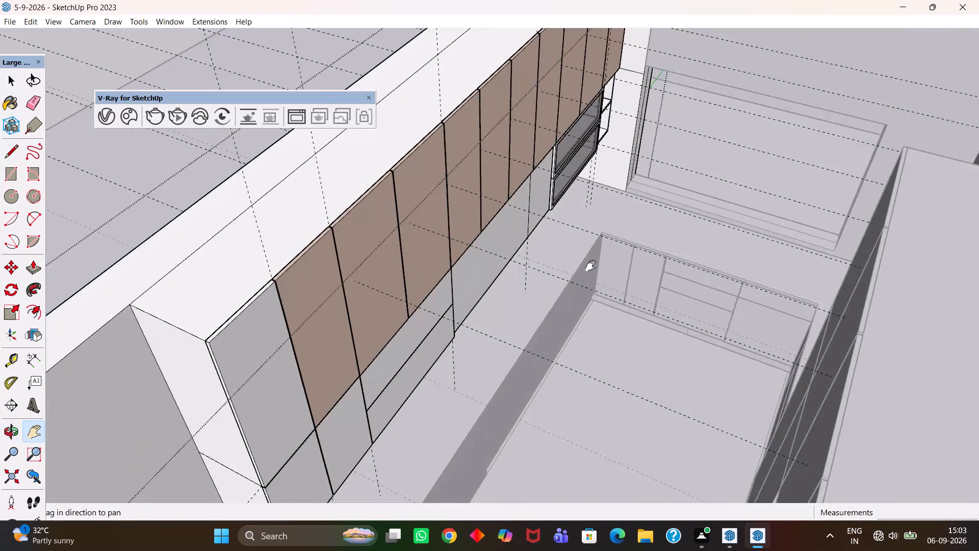
pyautogui.scroll(9, 529, 306)
pyautogui.moveTo(570, 341); pyautogui.dragTo(487, 348, button='middle')
pyautogui.moveTo(456, 352); pyautogui.dragTo(510, 256)
pyautogui.moveTo(550, 329); pyautogui.dragTo(496, 314, button='middle')
pyautogui.scroll(3, 538, 330)
pyautogui.press('space')
pyautogui.click(499, 328)
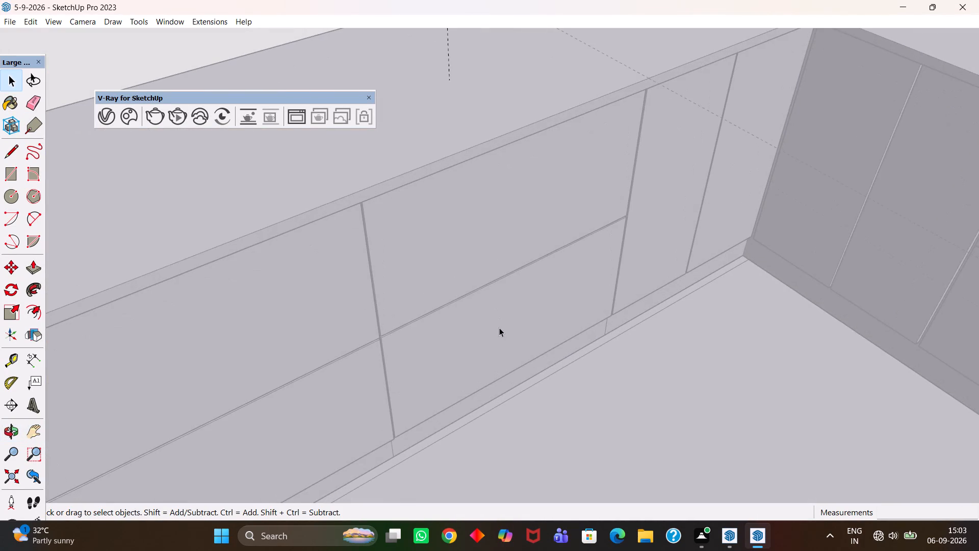
pyautogui.doubleClick(499, 328)
pyautogui.click(494, 321)
pyautogui.press('b')
pyautogui.click(494, 321)
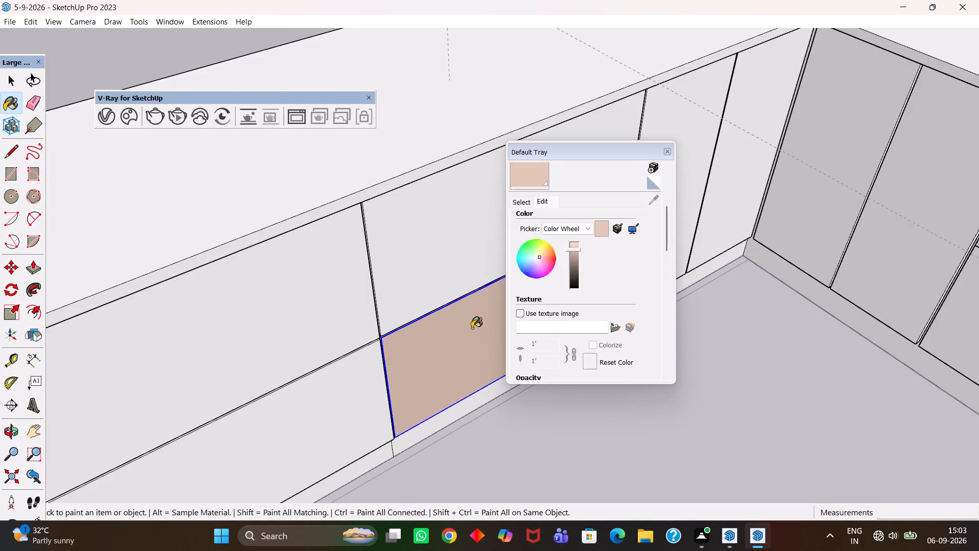
pyautogui.click(432, 247)
pyautogui.click(689, 135)
pyautogui.click(746, 130)
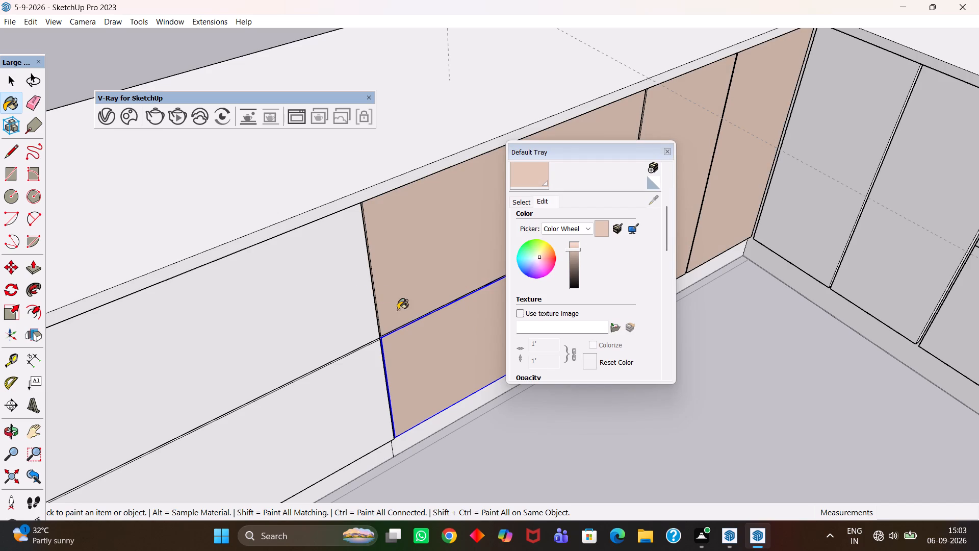
pyautogui.click(340, 299)
pyautogui.click(343, 392)
pyautogui.click(825, 221)
pyautogui.click(877, 247)
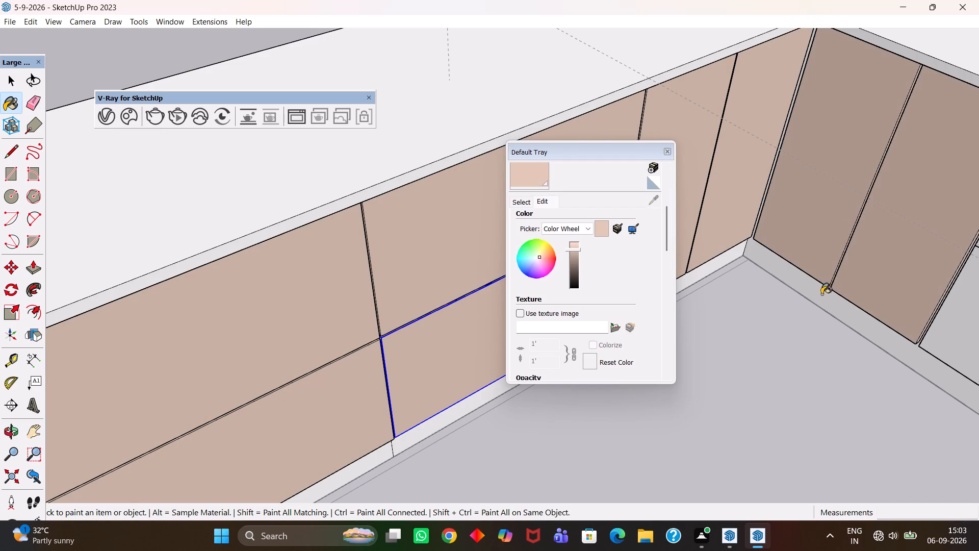
# Paint the base cabinets' skirting faces on both sides of the inner corner with Heather_Band.
pyautogui.scroll(-1, 823, 296)
pyautogui.click(826, 296)
pyautogui.click(731, 269)
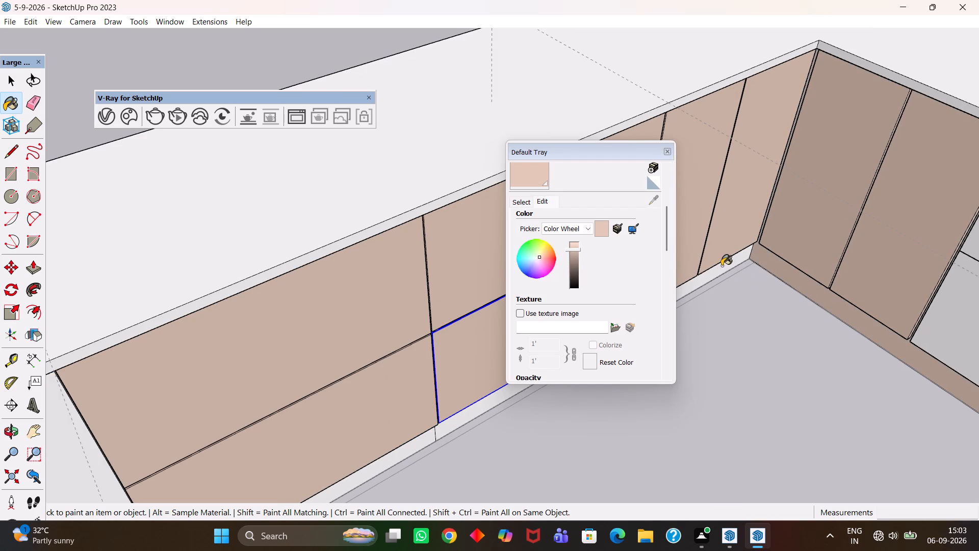
pyautogui.click(722, 266)
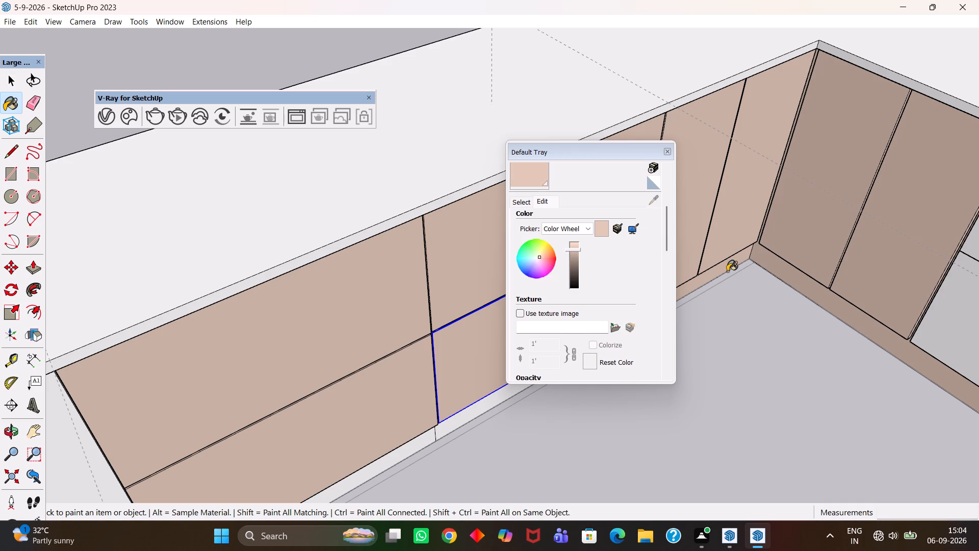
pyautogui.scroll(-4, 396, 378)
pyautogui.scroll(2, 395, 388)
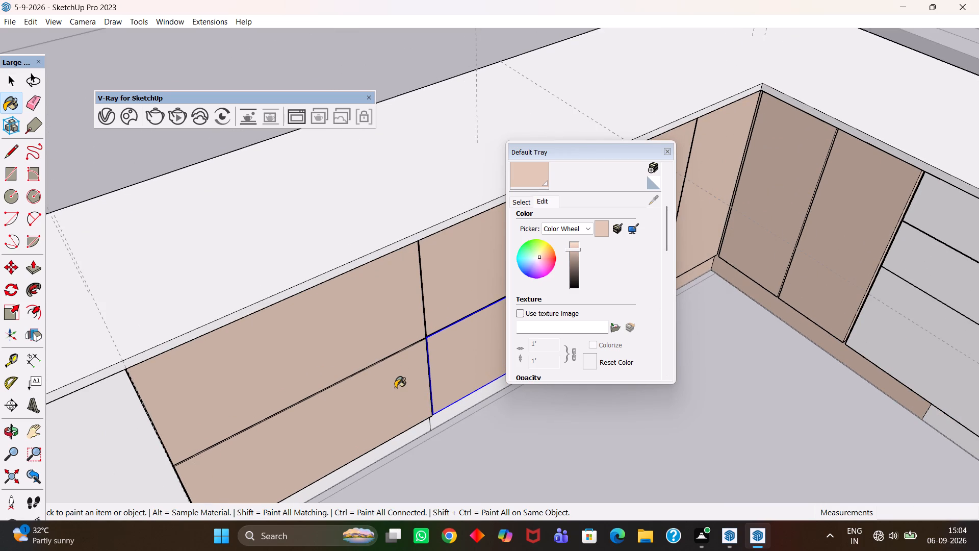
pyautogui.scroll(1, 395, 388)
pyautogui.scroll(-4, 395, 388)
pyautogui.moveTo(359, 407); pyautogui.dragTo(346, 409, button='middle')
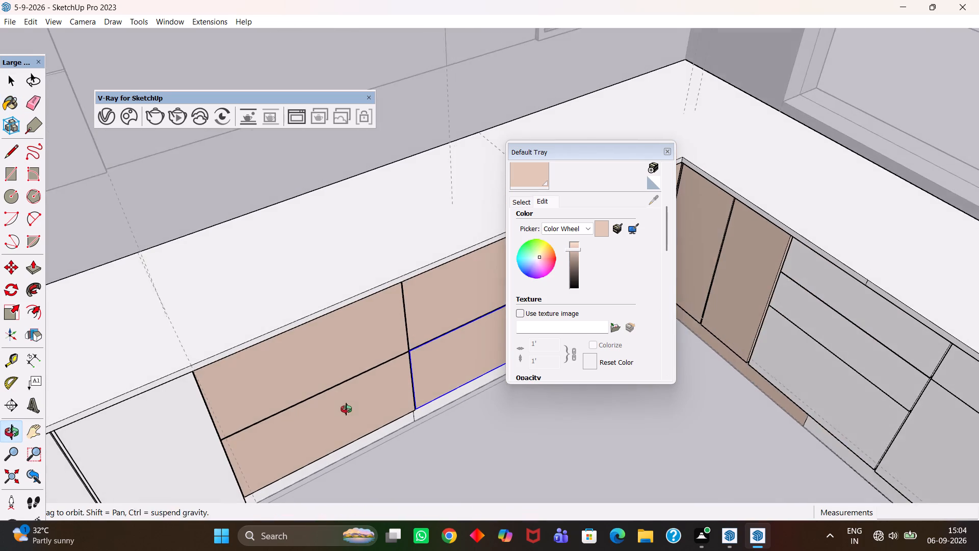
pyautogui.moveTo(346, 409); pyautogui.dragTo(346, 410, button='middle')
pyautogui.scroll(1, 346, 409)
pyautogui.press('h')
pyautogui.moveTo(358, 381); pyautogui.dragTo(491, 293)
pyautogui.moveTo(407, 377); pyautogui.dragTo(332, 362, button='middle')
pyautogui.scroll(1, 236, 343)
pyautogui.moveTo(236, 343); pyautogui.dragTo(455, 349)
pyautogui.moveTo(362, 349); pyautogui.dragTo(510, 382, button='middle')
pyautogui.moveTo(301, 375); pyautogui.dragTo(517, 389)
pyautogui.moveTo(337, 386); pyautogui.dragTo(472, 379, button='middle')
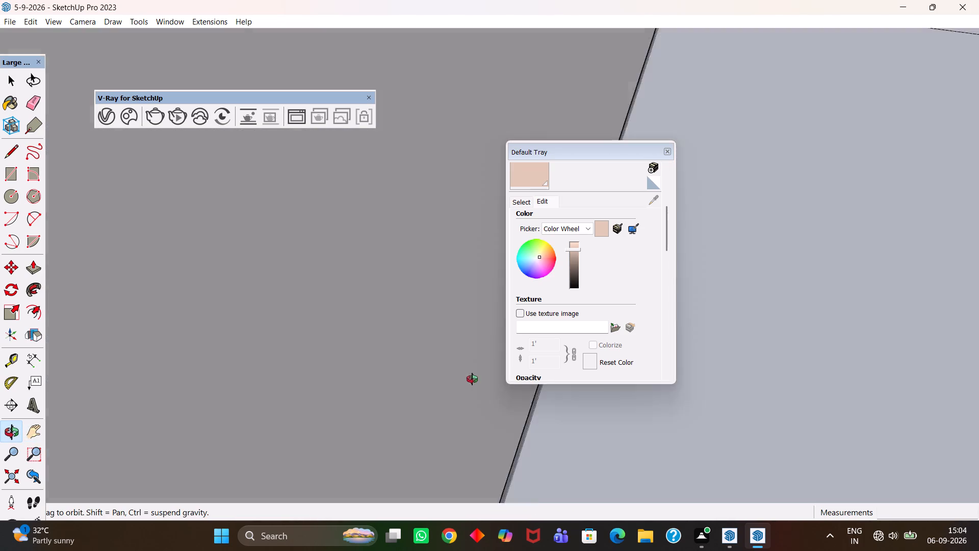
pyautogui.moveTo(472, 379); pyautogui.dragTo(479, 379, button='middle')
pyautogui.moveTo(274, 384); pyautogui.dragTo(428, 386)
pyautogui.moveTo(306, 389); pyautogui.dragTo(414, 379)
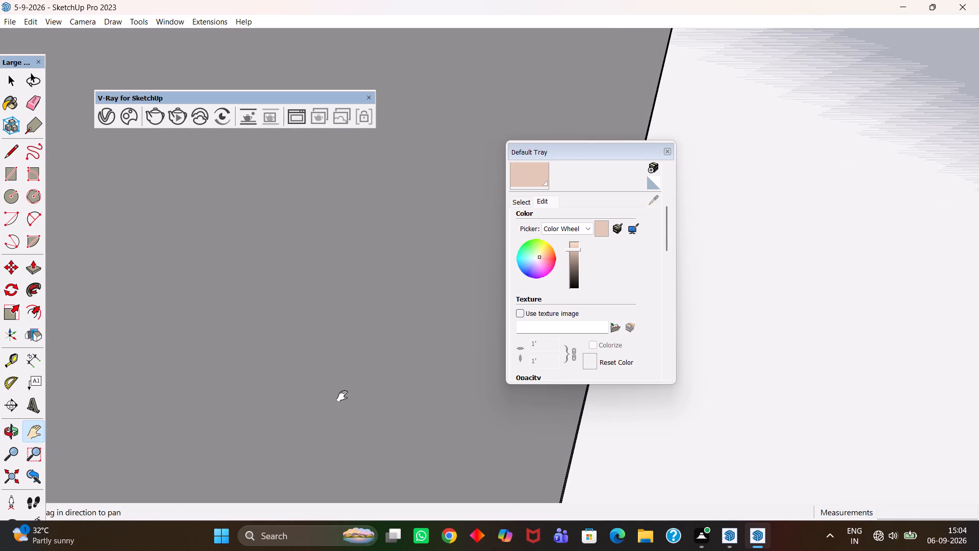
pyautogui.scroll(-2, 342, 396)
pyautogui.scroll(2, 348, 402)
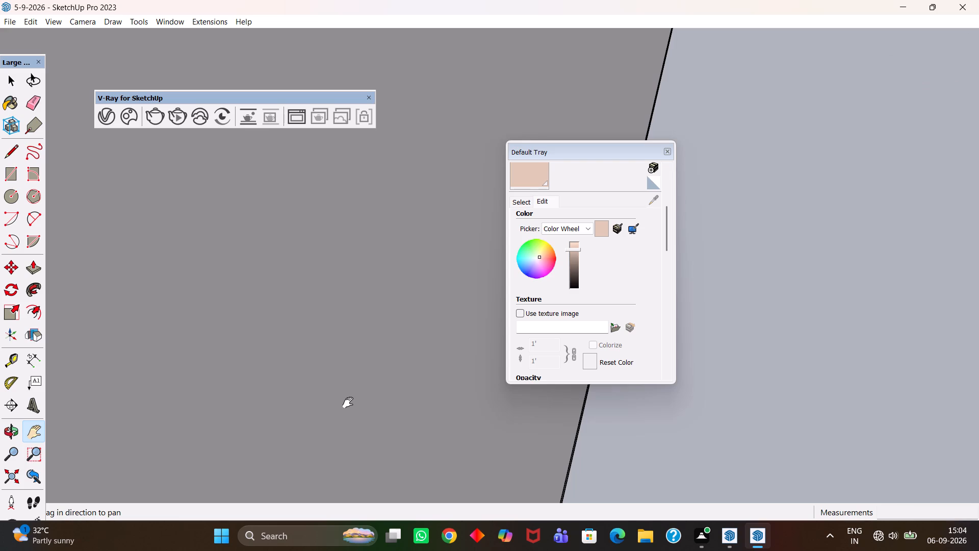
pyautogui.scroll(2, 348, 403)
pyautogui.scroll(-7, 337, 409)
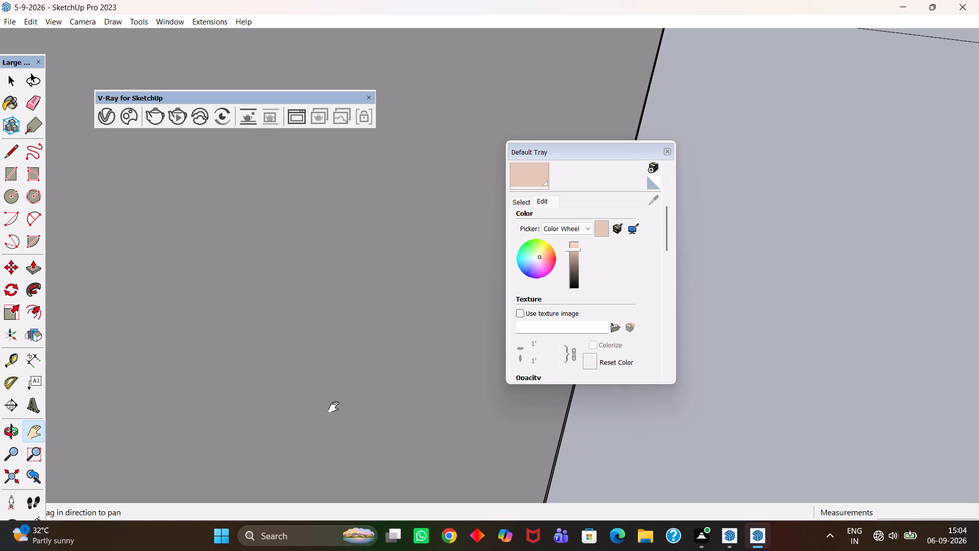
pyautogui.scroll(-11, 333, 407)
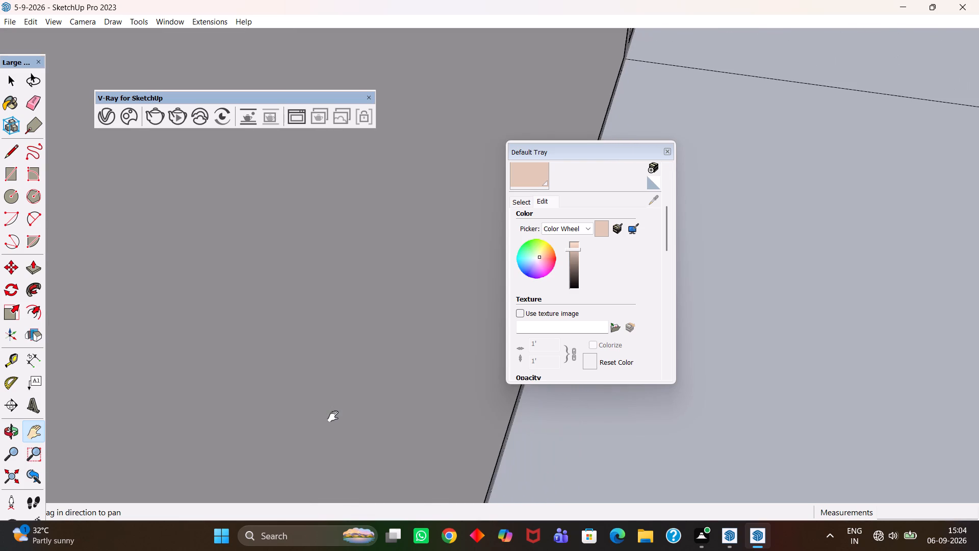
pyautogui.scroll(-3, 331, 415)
# Paint the three stacked drawer fronts beside the two painted corner shutters, plus the unpainted skirting below them, with Heather_Band.
pyautogui.moveTo(312, 415); pyautogui.dragTo(396, 443, button='middle')
pyautogui.scroll(1, 275, 427)
pyautogui.moveTo(288, 425); pyautogui.dragTo(542, 410)
pyautogui.moveTo(218, 412); pyautogui.dragTo(527, 389)
pyautogui.moveTo(168, 394); pyautogui.dragTo(426, 394)
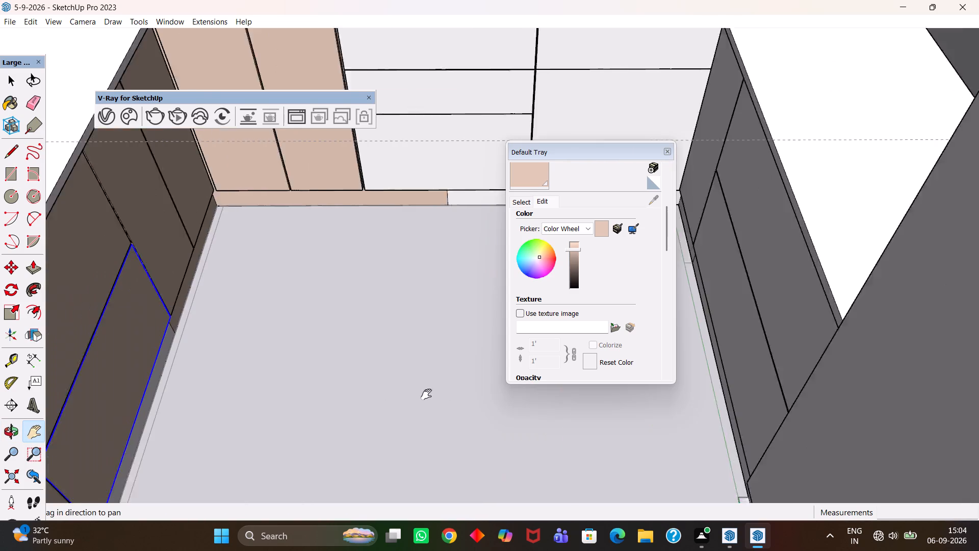
pyautogui.moveTo(426, 394); pyautogui.dragTo(435, 394)
pyautogui.moveTo(305, 332); pyautogui.dragTo(181, 458)
pyautogui.moveTo(223, 435); pyautogui.dragTo(311, 410, button='middle')
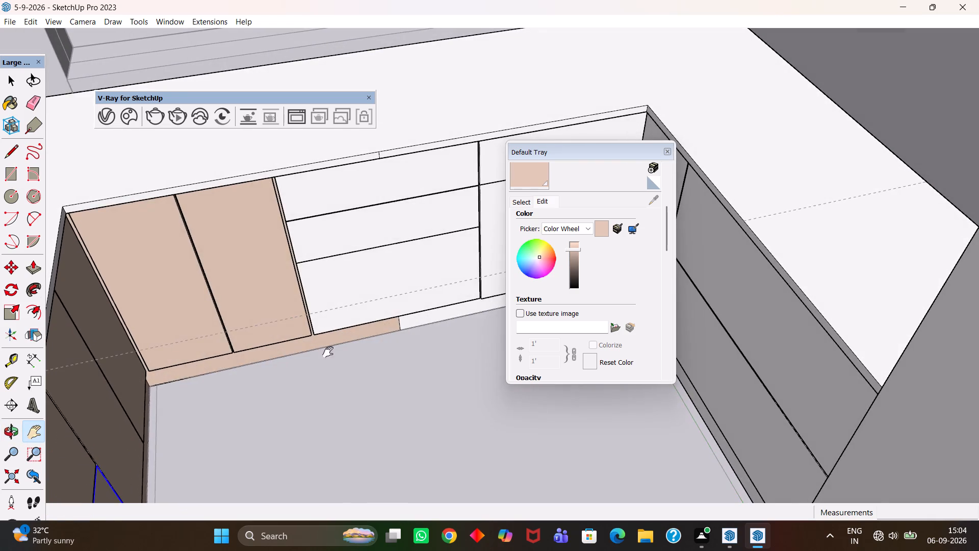
pyautogui.moveTo(325, 351); pyautogui.dragTo(175, 437)
pyautogui.moveTo(209, 439); pyautogui.dragTo(257, 424, button='middle')
pyautogui.scroll(1, 266, 428)
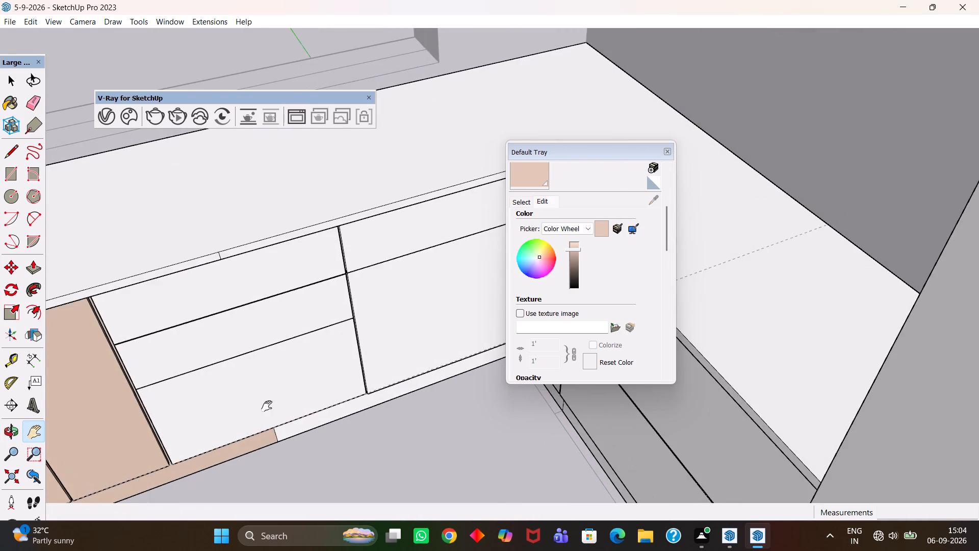
pyautogui.moveTo(266, 400); pyautogui.dragTo(110, 393)
pyautogui.moveTo(218, 383); pyautogui.dragTo(237, 381, button='middle')
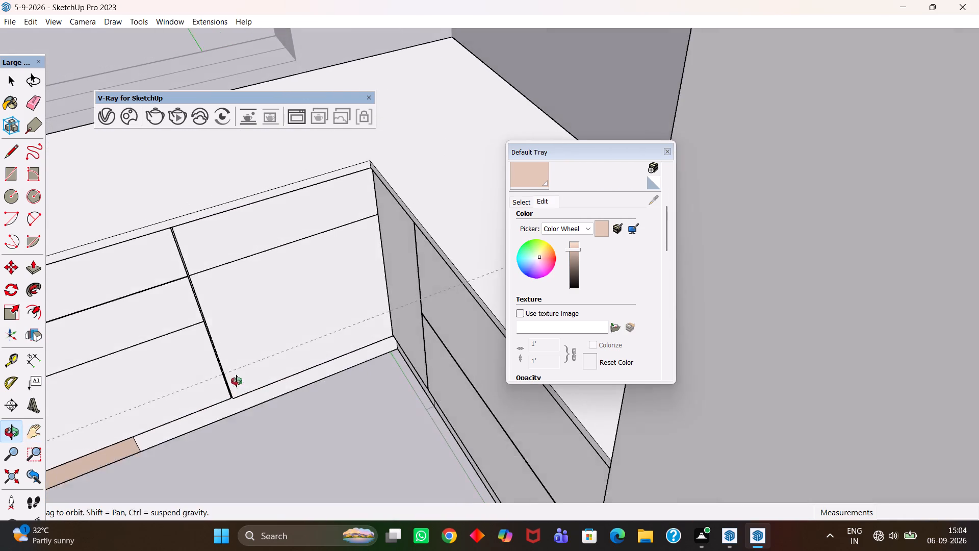
pyautogui.moveTo(237, 381); pyautogui.dragTo(239, 381, button='middle')
pyautogui.moveTo(209, 353); pyautogui.dragTo(484, 339)
pyautogui.moveTo(340, 398); pyautogui.dragTo(340, 397, button='middle')
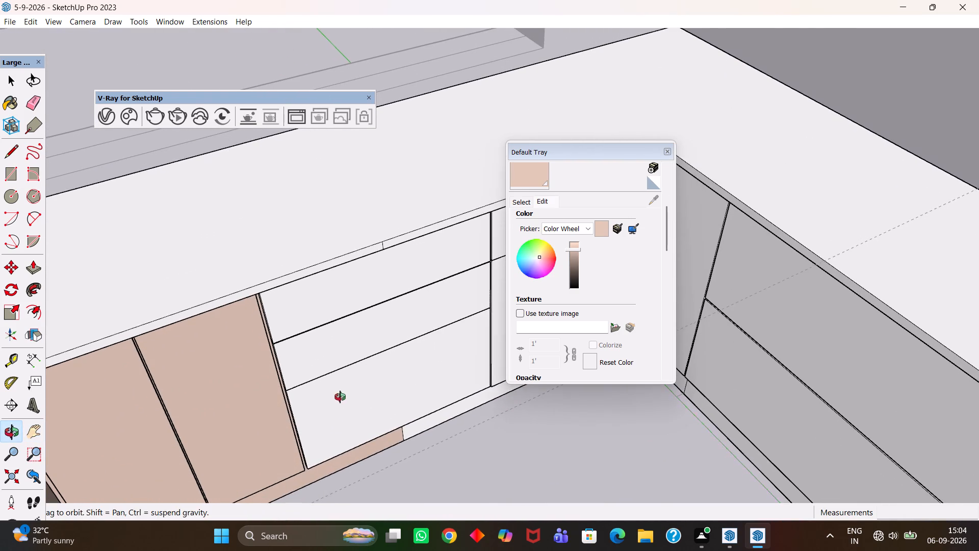
pyautogui.moveTo(340, 397); pyautogui.dragTo(328, 392, button='middle')
pyautogui.press('b')
pyautogui.click(350, 393)
pyautogui.click(349, 344)
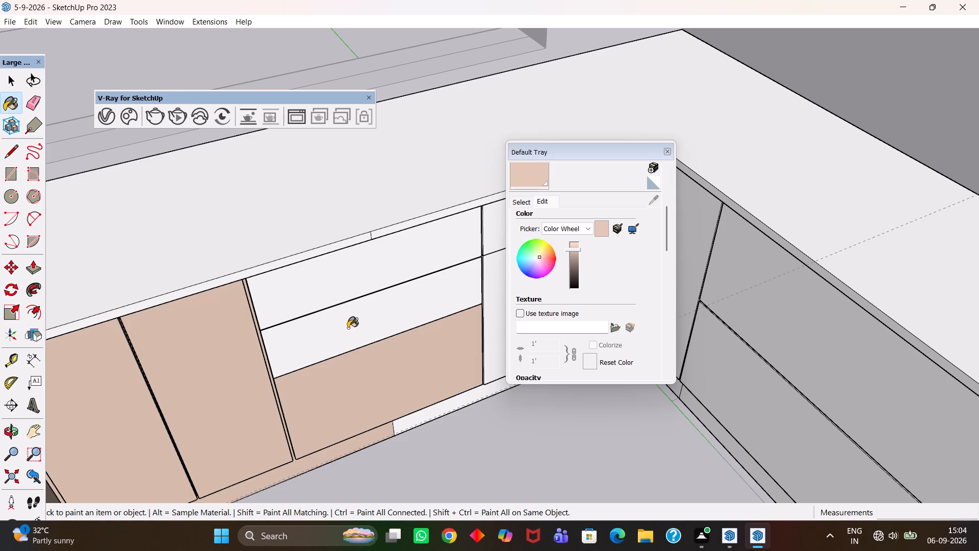
pyautogui.click(332, 290)
pyautogui.click(416, 421)
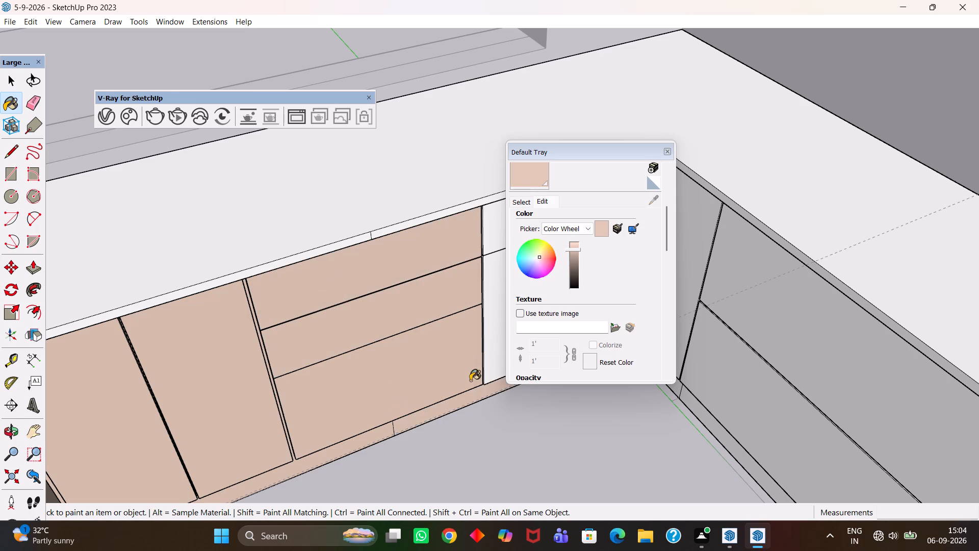
# Paint the remaining base cabinet fronts and skirting around the second inner corner with Heather_Band, including the strip front under the countertop.
pyautogui.click(490, 349)
pyautogui.click(740, 382)
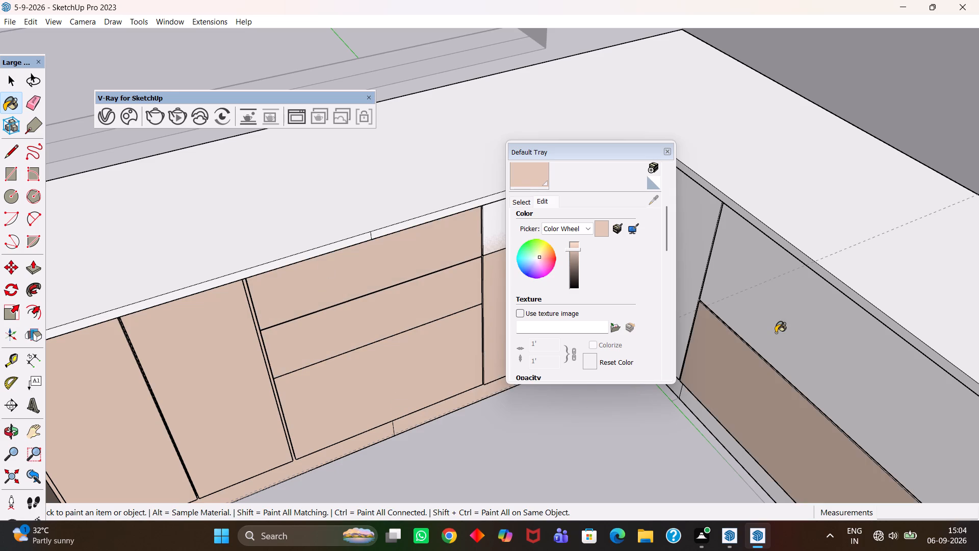
pyautogui.click(776, 333)
pyautogui.click(710, 241)
pyautogui.scroll(3, 724, 422)
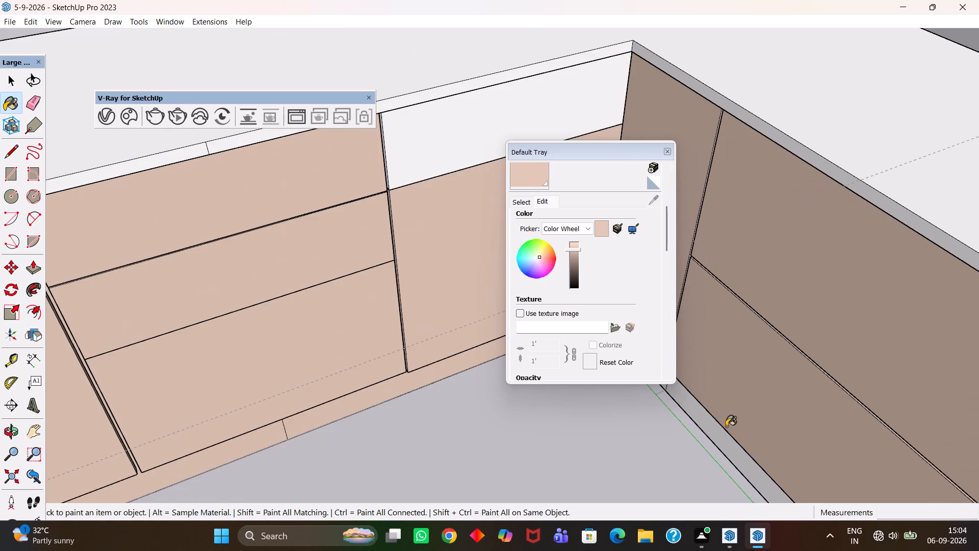
pyautogui.click(717, 433)
pyautogui.scroll(-8, 716, 433)
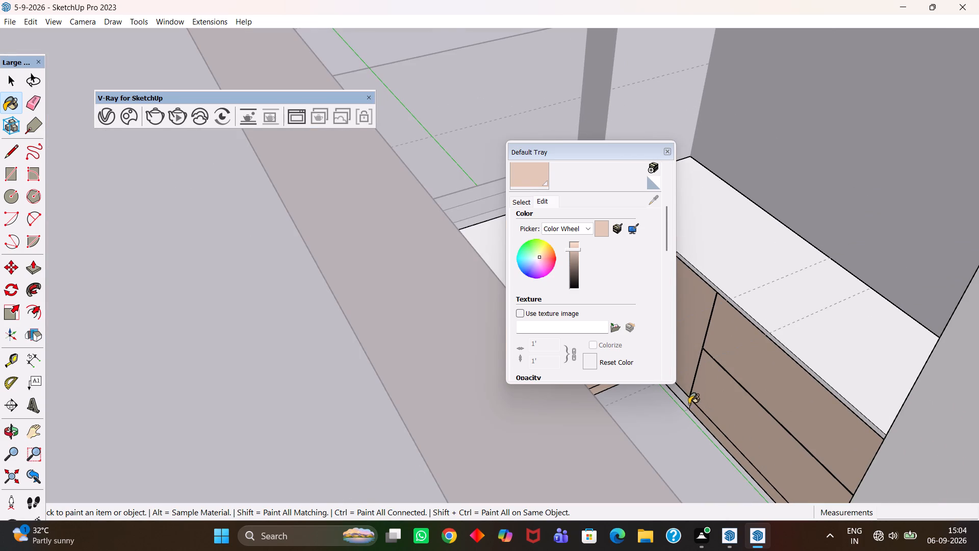
pyautogui.click(684, 400)
pyautogui.scroll(-3, 716, 413)
pyautogui.moveTo(689, 419); pyautogui.dragTo(633, 433, button='middle')
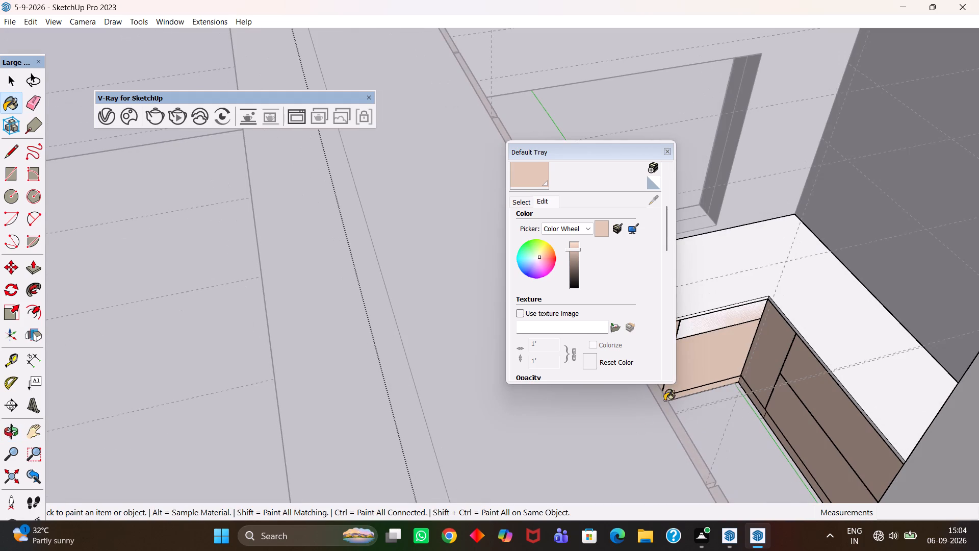
pyautogui.click(722, 322)
# Paint the two white shutters past the four drawer fronts on the opposite base run with Heather_Band.
pyautogui.scroll(8, 722, 322)
pyautogui.scroll(-4, 736, 347)
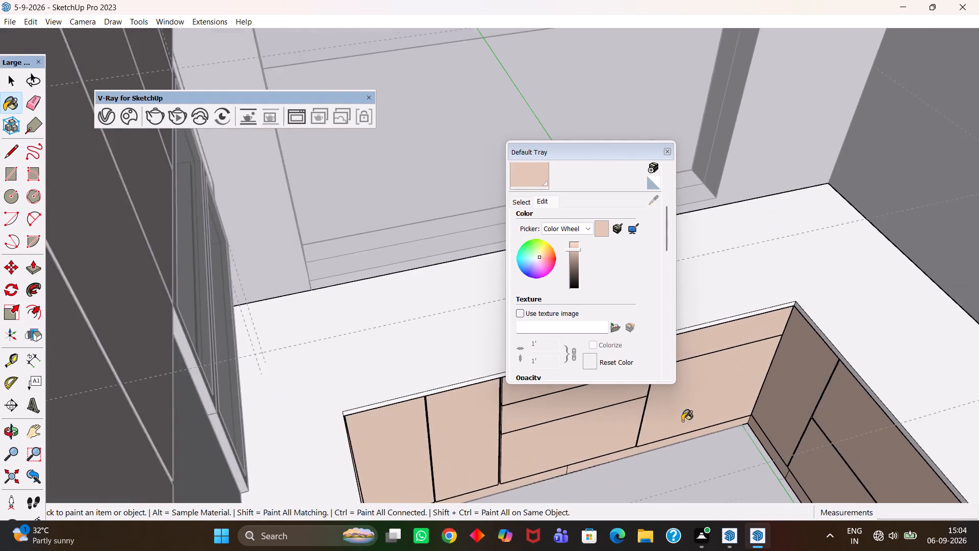
pyautogui.moveTo(649, 442); pyautogui.dragTo(350, 417, button='middle')
pyautogui.scroll(1, 579, 462)
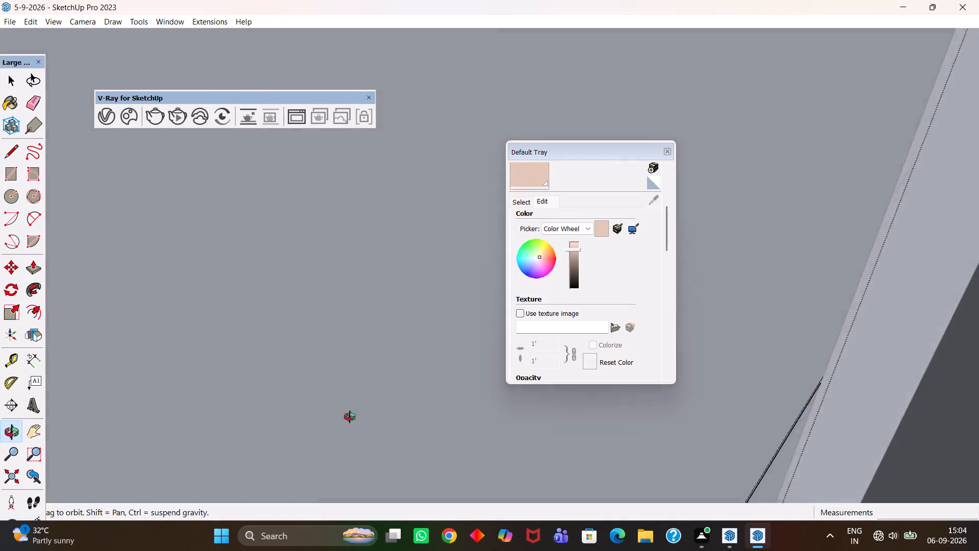
pyautogui.moveTo(350, 417); pyautogui.dragTo(483, 444, button='middle')
pyautogui.scroll(1, 425, 452)
pyautogui.press('h')
pyautogui.moveTo(274, 398); pyautogui.dragTo(477, 347)
pyautogui.moveTo(399, 458); pyautogui.dragTo(340, 458, button='middle')
pyautogui.scroll(1, 255, 423)
pyautogui.moveTo(256, 421); pyautogui.dragTo(402, 334)
pyautogui.moveTo(382, 433); pyautogui.dragTo(295, 443, button='middle')
pyautogui.moveTo(272, 433); pyautogui.dragTo(354, 402)
pyautogui.moveTo(369, 417); pyautogui.dragTo(332, 431, button='middle')
pyautogui.scroll(1, 330, 430)
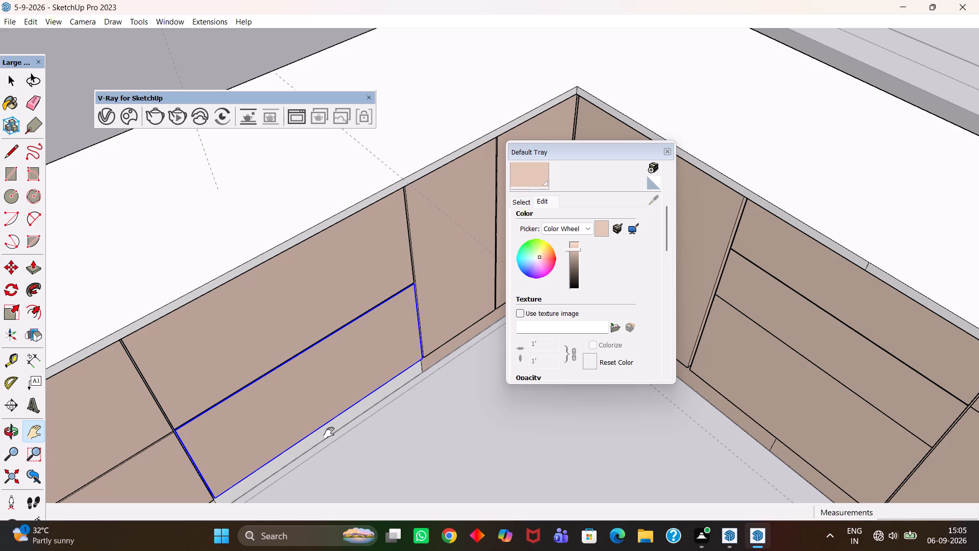
pyautogui.moveTo(262, 420); pyautogui.dragTo(405, 367)
pyautogui.moveTo(383, 405); pyautogui.dragTo(284, 404, button='middle')
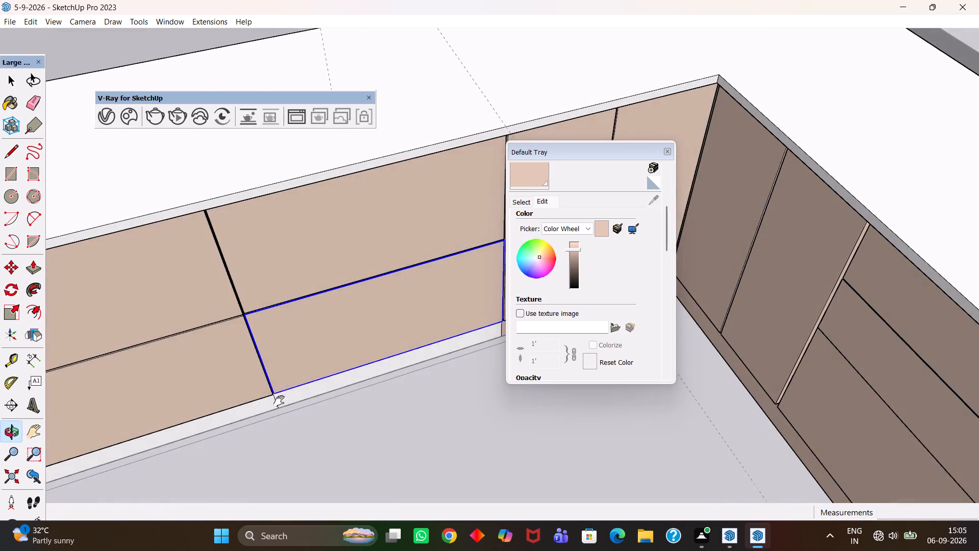
pyautogui.moveTo(248, 375); pyautogui.dragTo(491, 352)
pyautogui.moveTo(228, 379); pyautogui.dragTo(321, 363)
pyautogui.moveTo(315, 394); pyautogui.dragTo(278, 392, button='middle')
pyautogui.moveTo(240, 382); pyautogui.dragTo(416, 371)
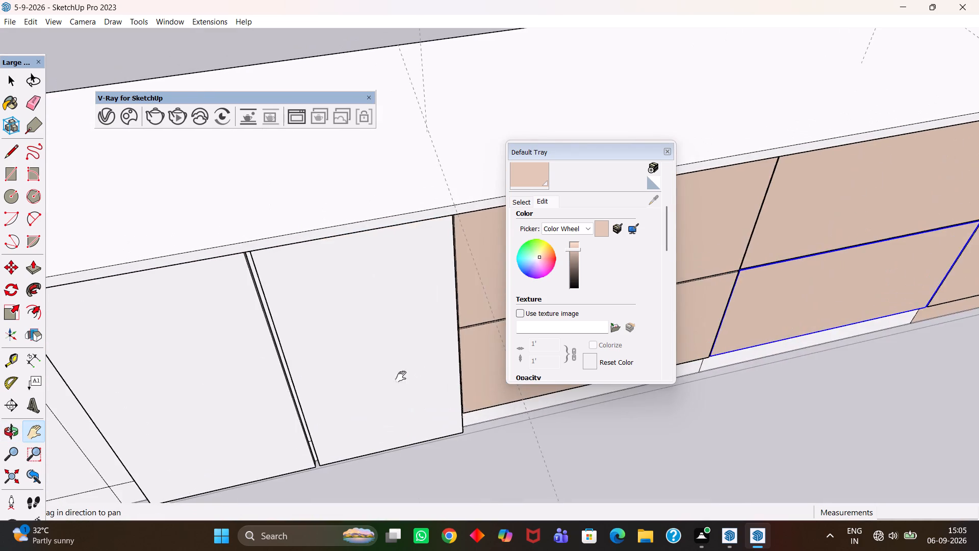
pyautogui.moveTo(267, 398); pyautogui.dragTo(379, 383)
pyautogui.press('b')
pyautogui.click(326, 382)
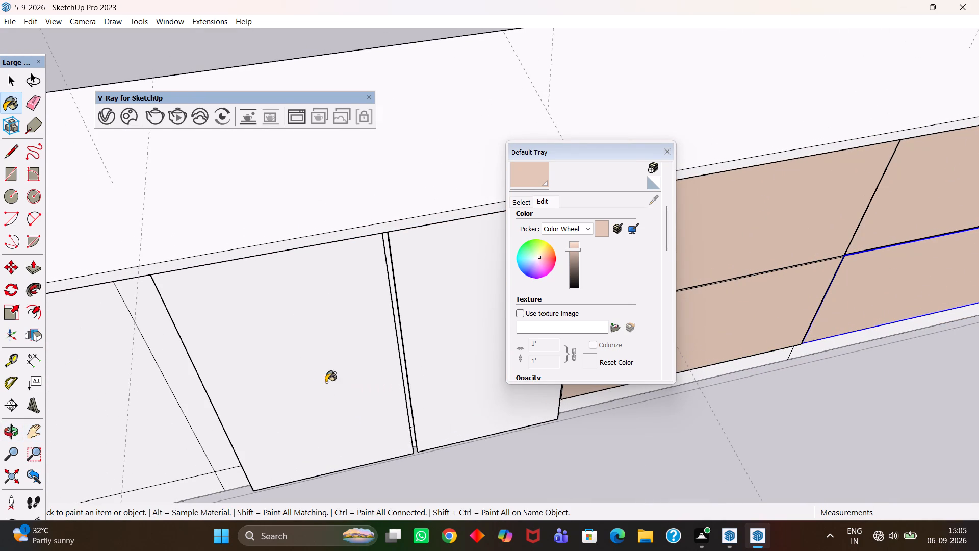
pyautogui.click(446, 382)
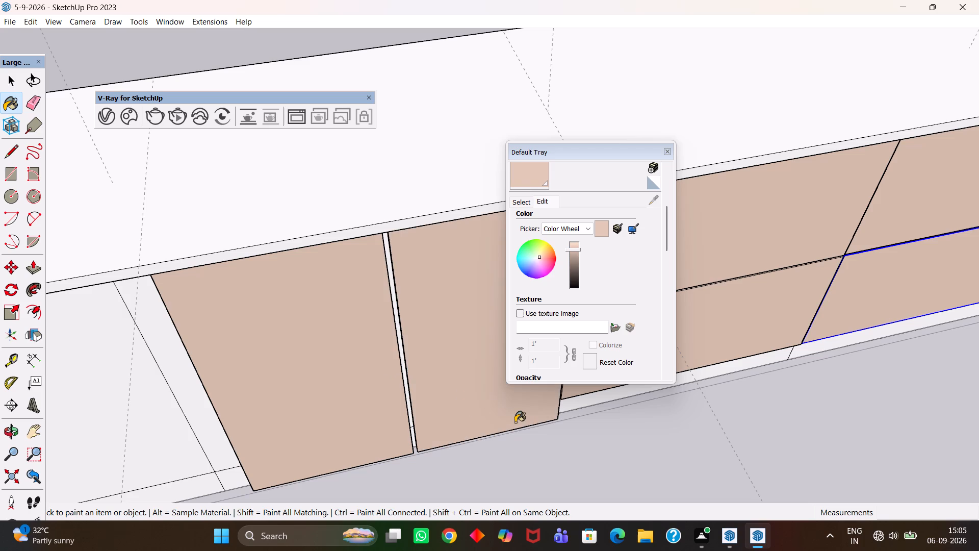
# Paint the skirting under the four drawer fronts and the carcass face and skirting exposed behind the two shutters with Heather_Band.
pyautogui.click(584, 406)
pyautogui.click(833, 343)
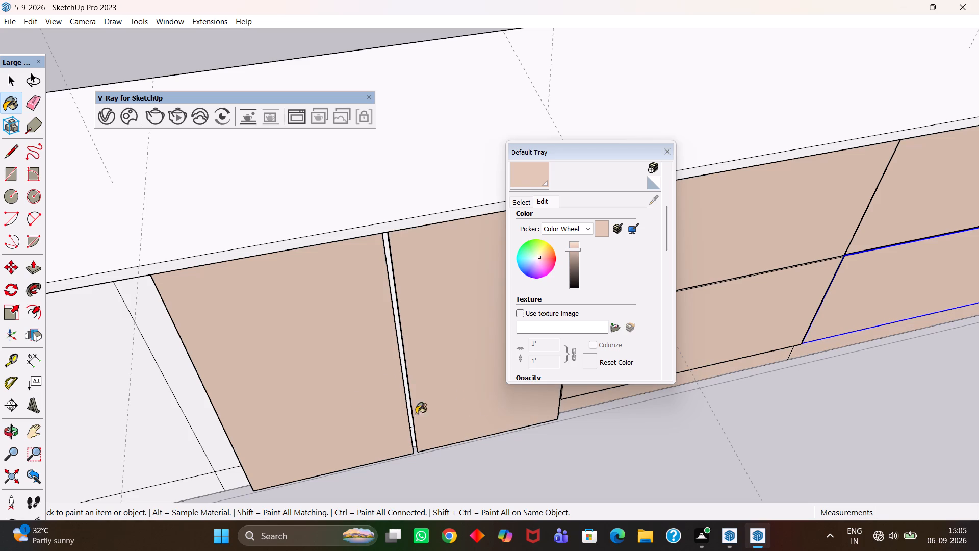
pyautogui.click(403, 365)
pyautogui.scroll(4, 403, 365)
pyautogui.scroll(-5, 403, 365)
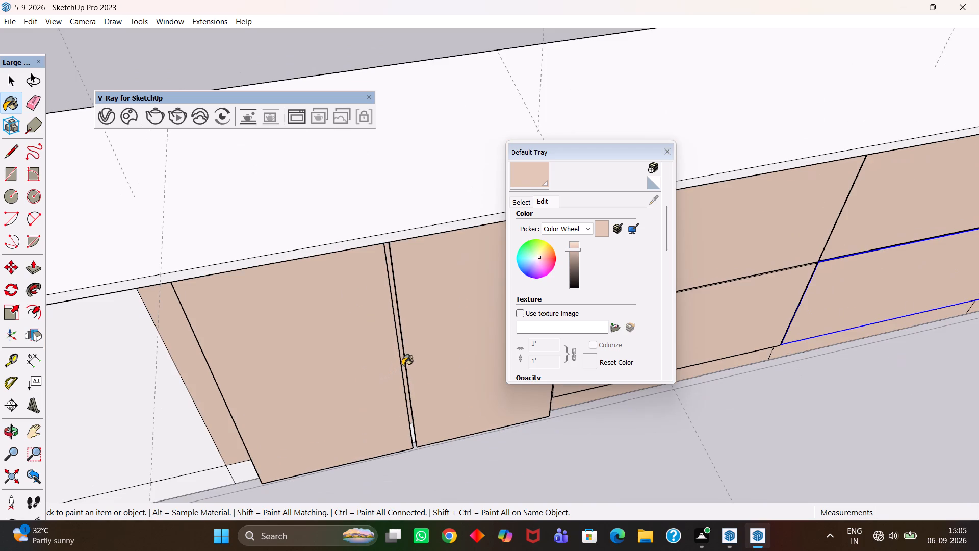
pyautogui.click(239, 473)
# Paint the plain front face at the free end of the base run and its skirting with Heather_Band.
pyautogui.press('h')
pyautogui.moveTo(241, 437); pyautogui.dragTo(398, 426)
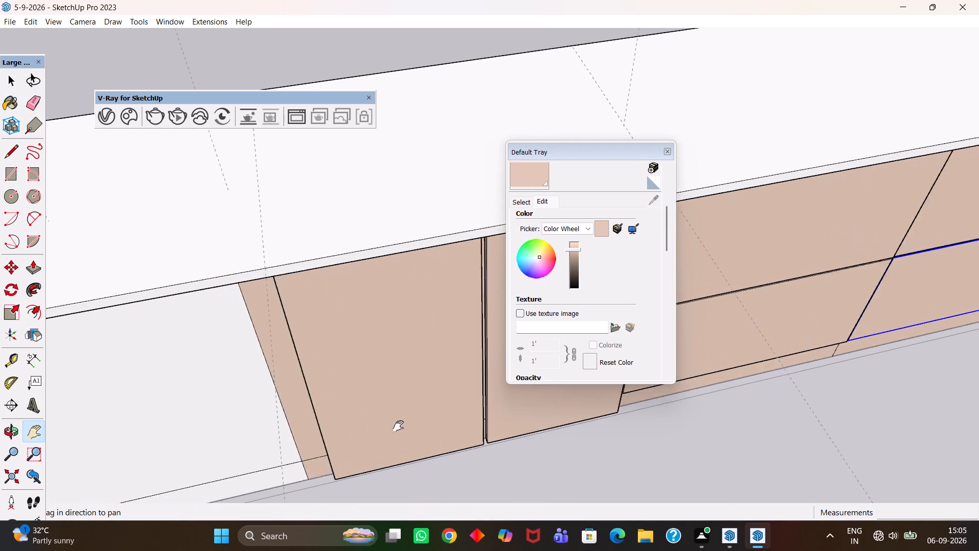
pyautogui.moveTo(398, 426); pyautogui.dragTo(421, 424)
pyautogui.moveTo(382, 444); pyautogui.dragTo(349, 446, button='middle')
pyautogui.press('h')
pyautogui.moveTo(292, 422); pyautogui.dragTo(499, 424)
pyautogui.press('space')
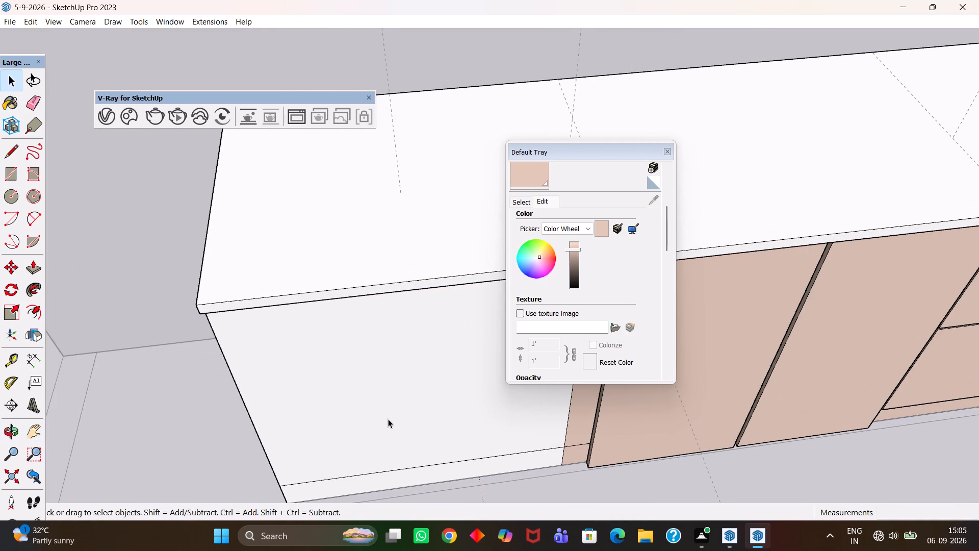
pyautogui.click(388, 419)
pyautogui.press('b')
pyautogui.click(393, 406)
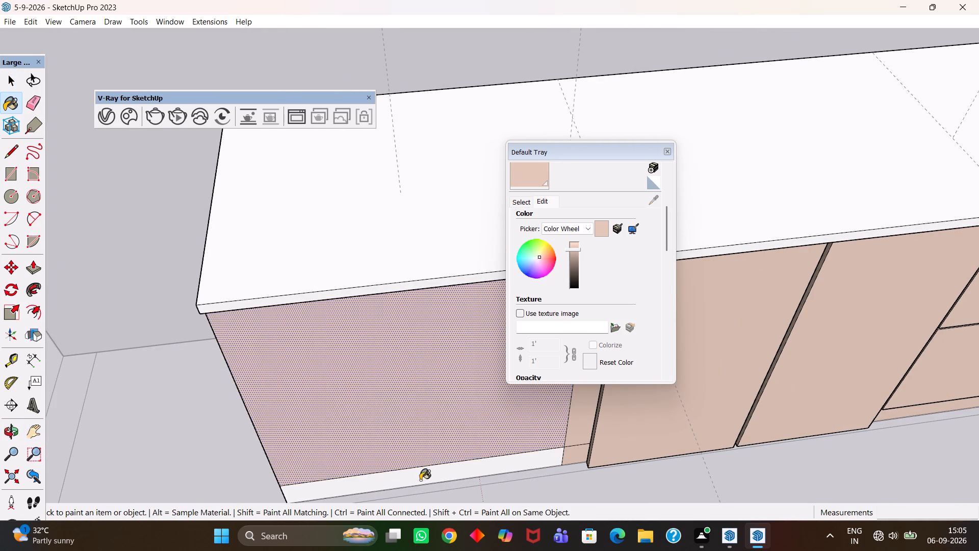
pyautogui.click(422, 473)
# Paint the outer side face at the free end of the base run and its skirting with Heather_Band.
pyautogui.moveTo(435, 455); pyautogui.dragTo(470, 459, button='middle')
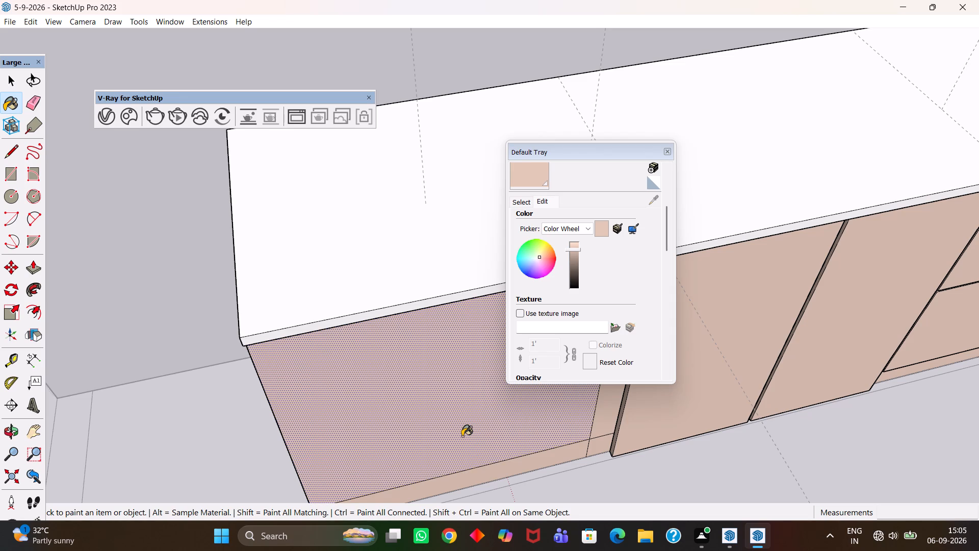
pyautogui.scroll(-2, 339, 443)
pyautogui.moveTo(325, 438); pyautogui.dragTo(451, 375, button='middle')
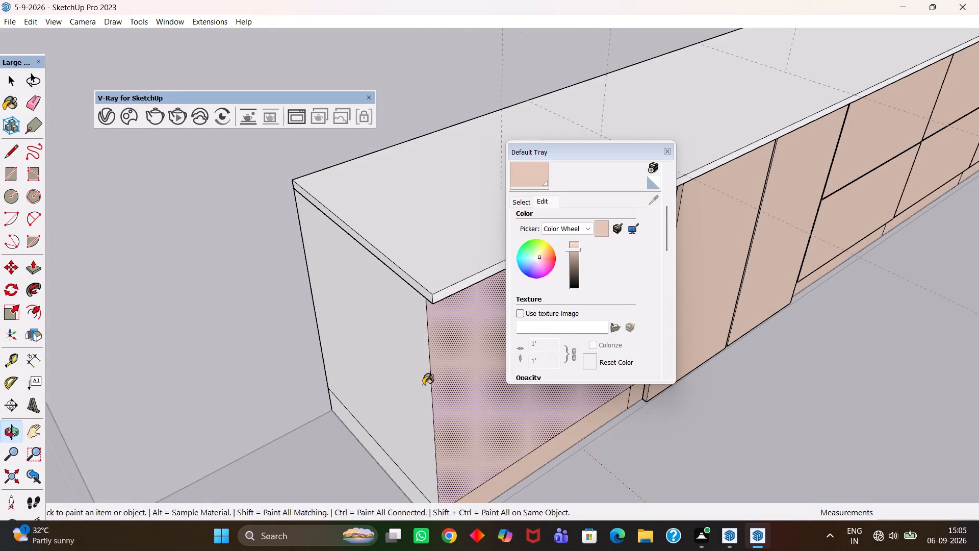
pyautogui.click(395, 389)
pyautogui.click(392, 464)
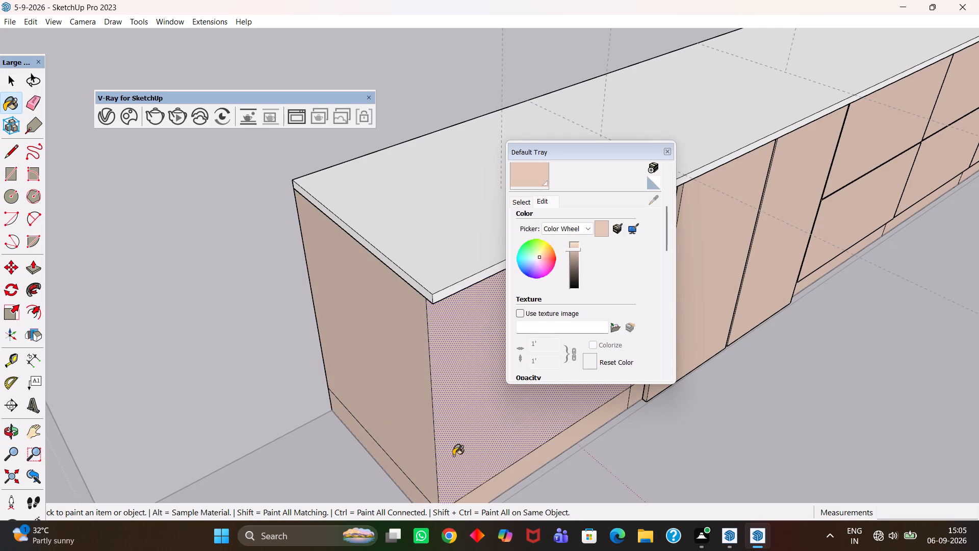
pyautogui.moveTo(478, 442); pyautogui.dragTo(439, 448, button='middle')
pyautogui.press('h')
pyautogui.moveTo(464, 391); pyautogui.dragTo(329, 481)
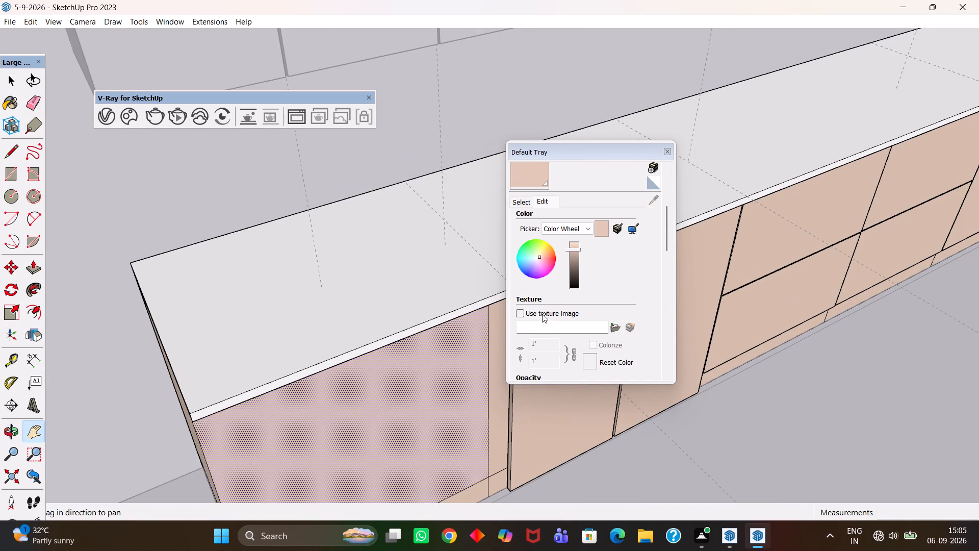
# Paint the wide plain front below the wall shutters and the two stacked fronts beside it with Color B01.
pyautogui.scroll(2, 559, 293)
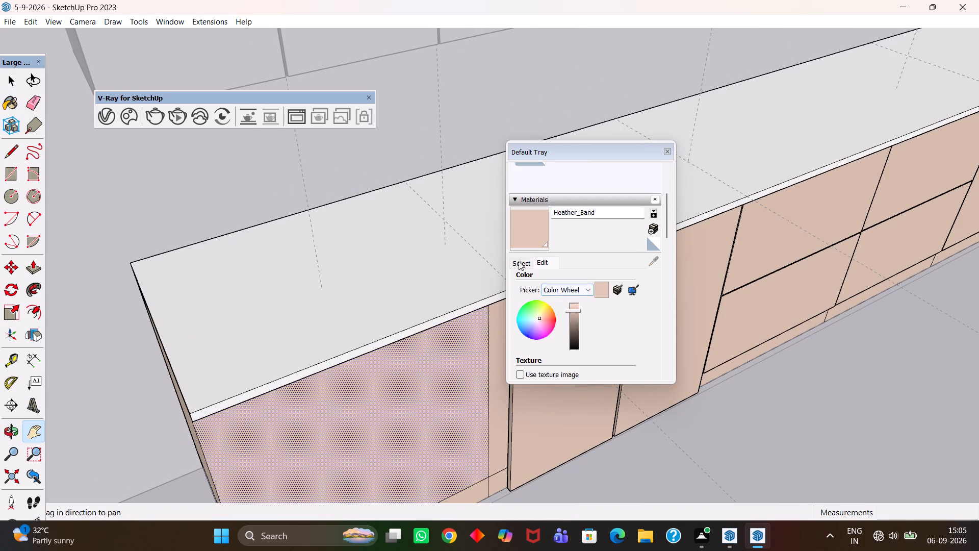
pyautogui.click(519, 261)
pyautogui.click(528, 366)
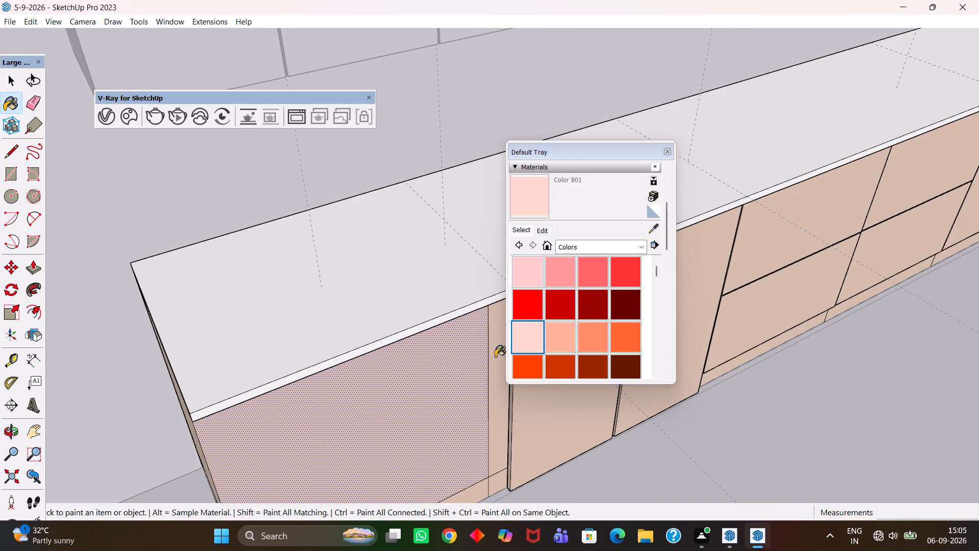
pyautogui.scroll(-7, 425, 330)
pyautogui.scroll(5, 382, 317)
pyautogui.moveTo(332, 324); pyautogui.dragTo(451, 344, button='middle')
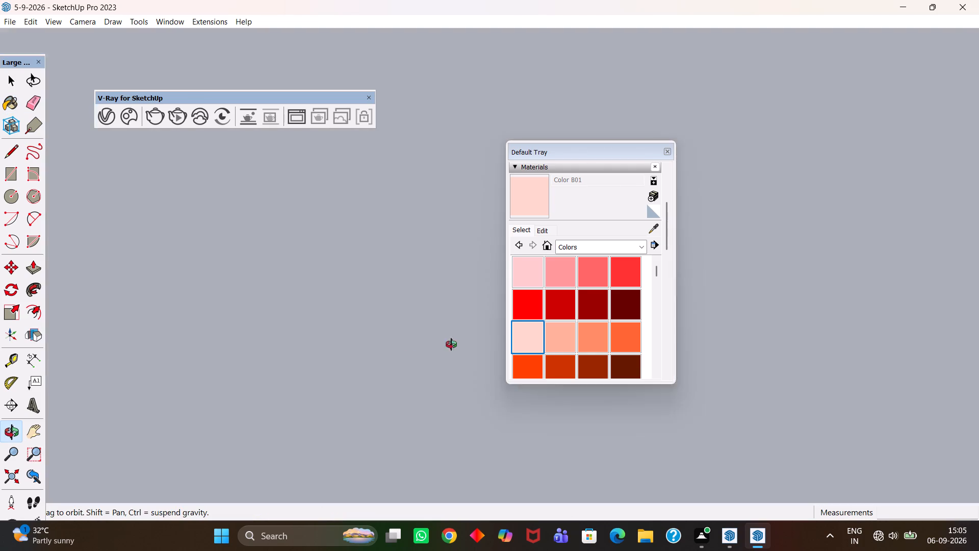
pyautogui.moveTo(451, 344); pyautogui.dragTo(534, 342, button='middle')
pyautogui.moveTo(351, 344); pyautogui.dragTo(519, 355, button='middle')
pyautogui.scroll(1, 512, 351)
pyautogui.press('h')
pyautogui.moveTo(398, 353); pyautogui.dragTo(669, 379)
pyautogui.moveTo(297, 343); pyautogui.dragTo(449, 360)
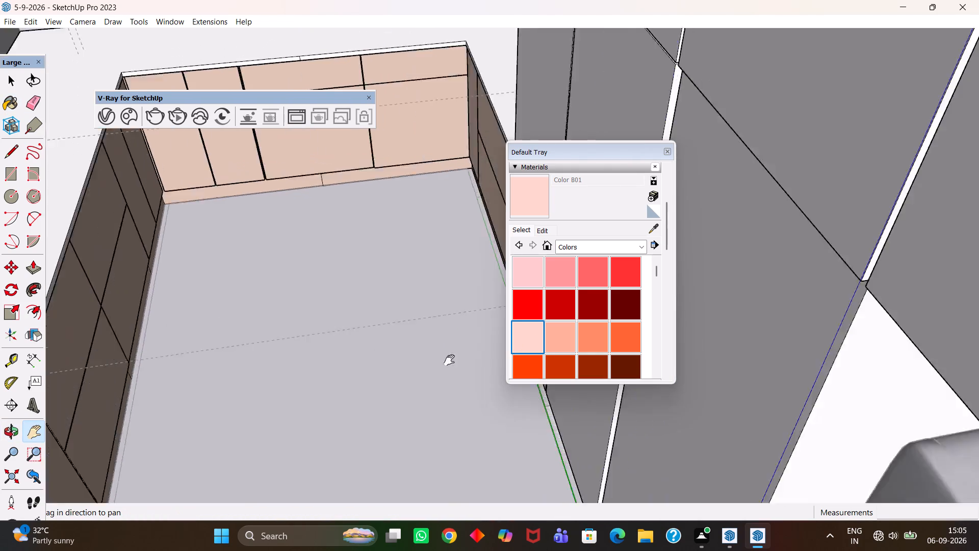
pyautogui.moveTo(449, 360); pyautogui.dragTo(493, 369)
pyautogui.moveTo(331, 287); pyautogui.dragTo(367, 443)
pyautogui.moveTo(383, 402); pyautogui.dragTo(322, 427, button='middle')
pyautogui.scroll(1, 301, 344)
pyautogui.moveTo(274, 295); pyautogui.dragTo(484, 459)
pyautogui.moveTo(337, 360); pyautogui.dragTo(407, 411)
pyautogui.moveTo(499, 461); pyautogui.dragTo(361, 449, button='middle')
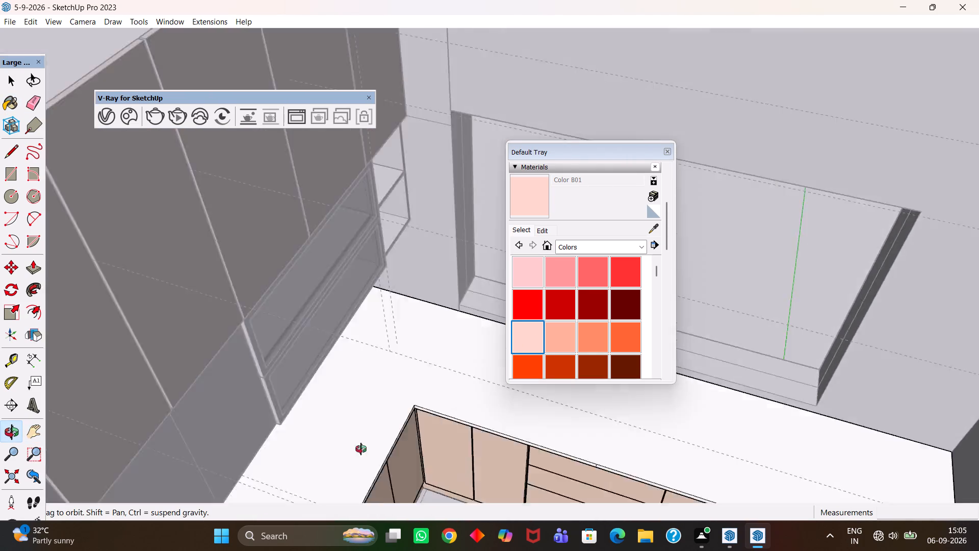
pyautogui.moveTo(361, 449); pyautogui.dragTo(240, 427, button='middle')
pyautogui.moveTo(205, 353); pyautogui.dragTo(528, 451)
pyautogui.moveTo(284, 383); pyautogui.dragTo(434, 402)
pyautogui.moveTo(483, 443); pyautogui.dragTo(242, 410, button='middle')
pyautogui.scroll(1, 399, 451)
pyautogui.scroll(-3, 242, 410)
pyautogui.moveTo(213, 359); pyautogui.dragTo(457, 386)
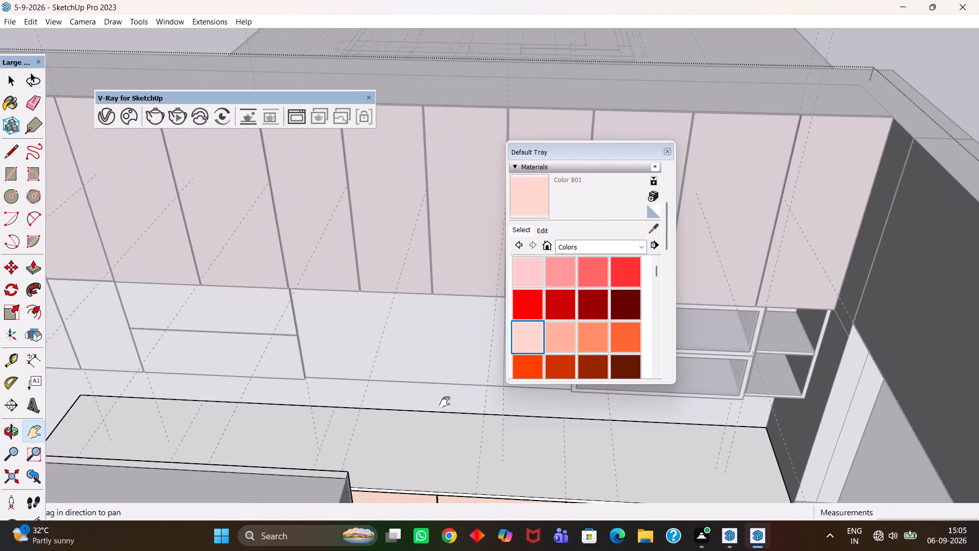
pyautogui.moveTo(432, 403); pyautogui.dragTo(437, 410, button='middle')
pyautogui.scroll(1, 438, 410)
pyautogui.press('space')
pyautogui.doubleClick(364, 344)
pyautogui.click(365, 340)
pyautogui.press('b')
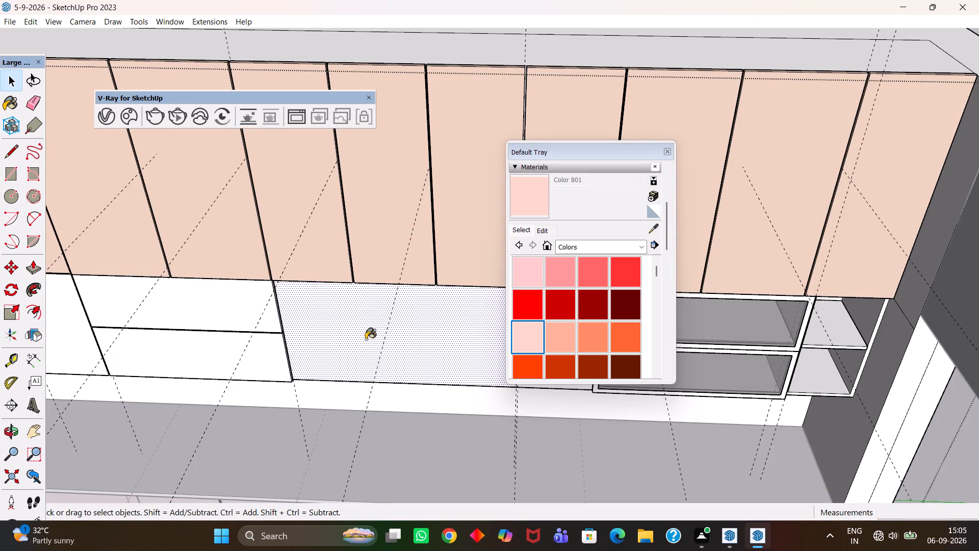
pyautogui.click(366, 339)
pyautogui.click(260, 373)
pyautogui.click(256, 331)
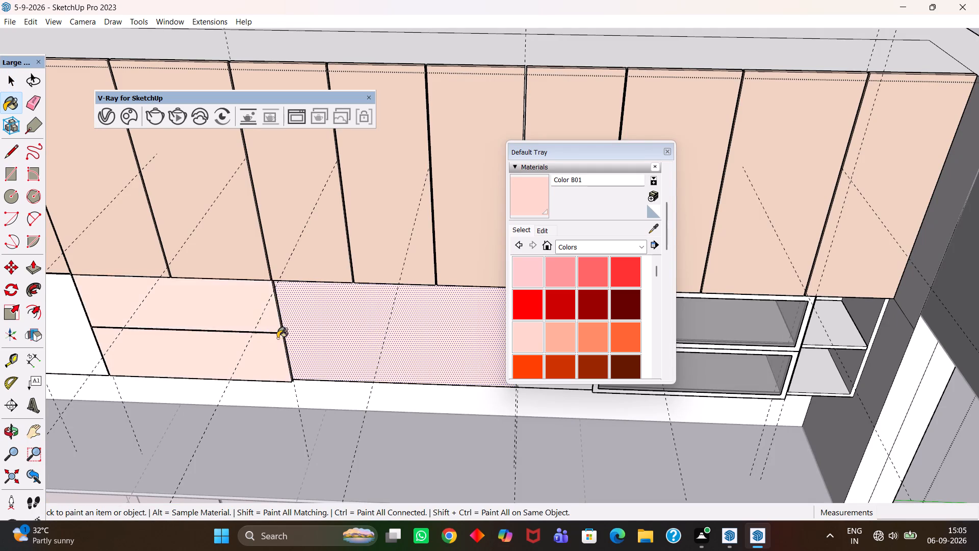
# Paint the two remaining white lower fronts at the free end of the wall-cabinet run with Color B01.
pyautogui.moveTo(280, 339); pyautogui.dragTo(316, 353, button='middle')
pyautogui.press('h')
pyautogui.moveTo(272, 355); pyautogui.dragTo(511, 355)
pyautogui.press('space')
pyautogui.press('b')
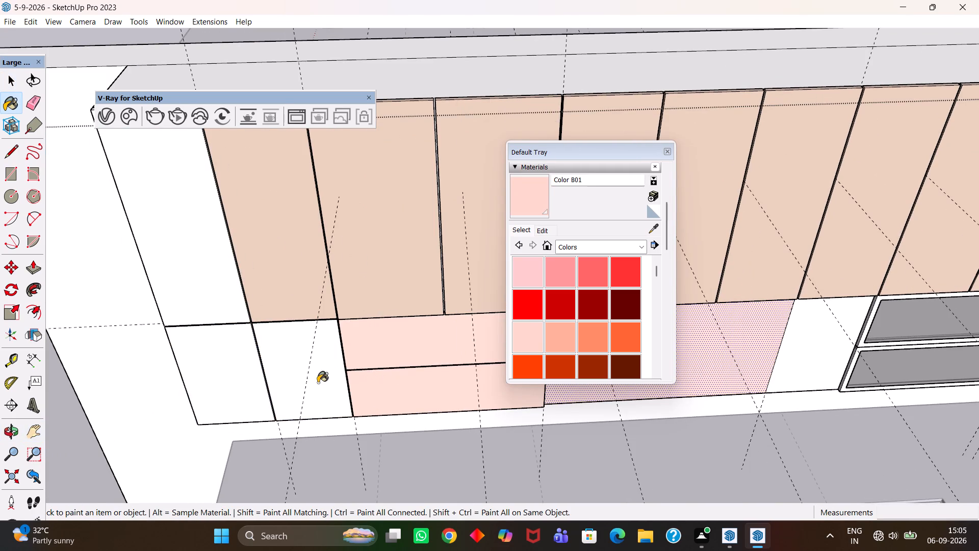
pyautogui.click(320, 388)
pyautogui.click(221, 389)
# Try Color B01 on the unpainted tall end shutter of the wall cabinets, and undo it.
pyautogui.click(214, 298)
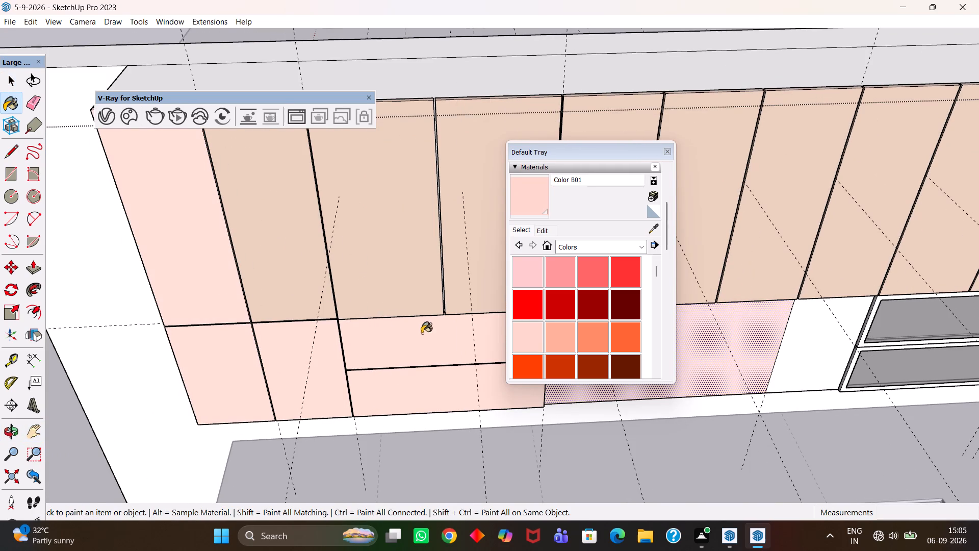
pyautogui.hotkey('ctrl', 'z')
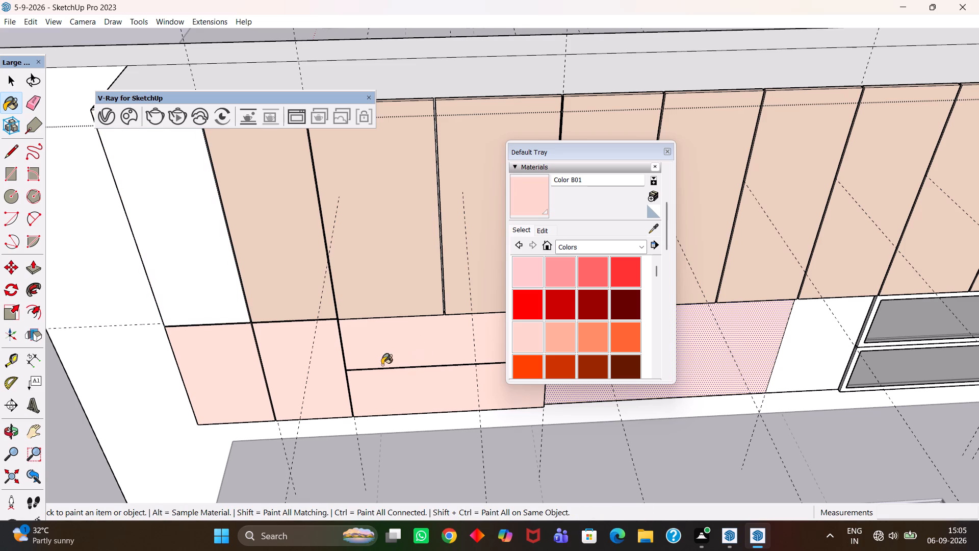
# Adjust the brightness of the Color B01 material.
pyautogui.moveTo(381, 365); pyautogui.dragTo(405, 331, button='middle')
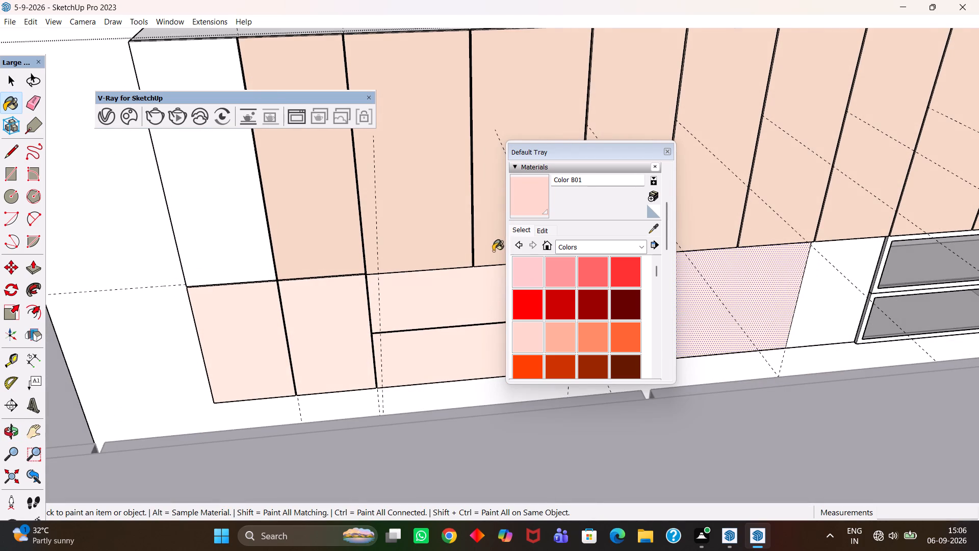
pyautogui.click(519, 209)
pyautogui.click(415, 311)
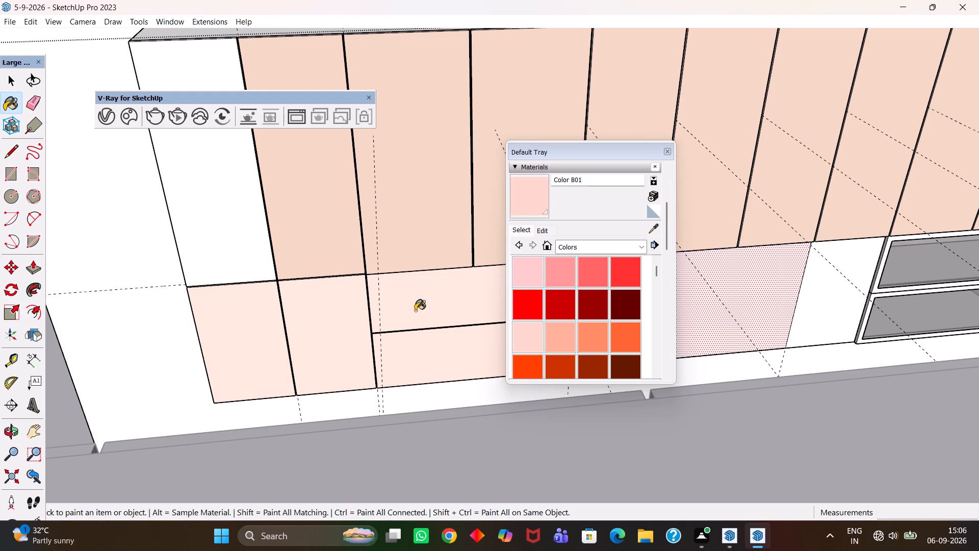
pyautogui.click(542, 231)
pyautogui.click(574, 271)
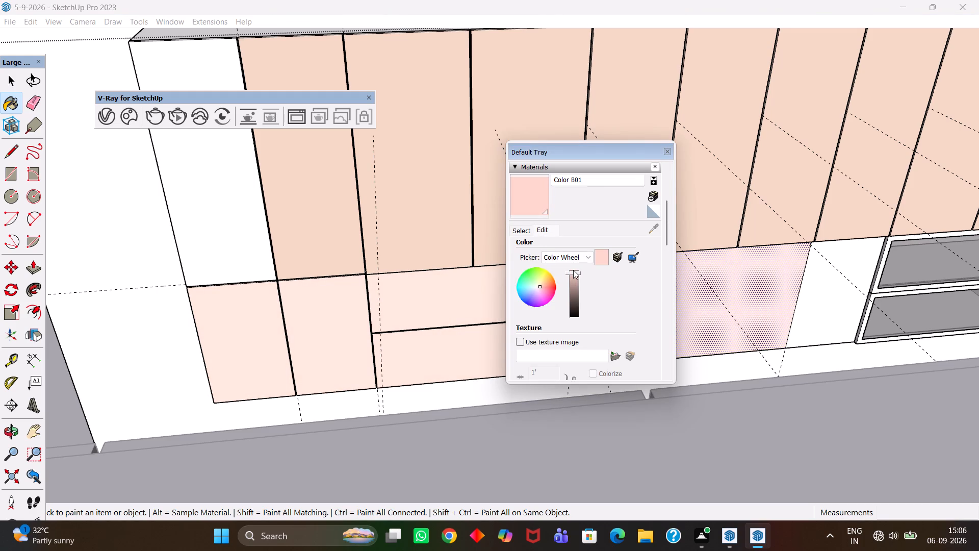
# Sample Heather_Band from the tall wall shutters and darken its colour slightly.
pyautogui.click(520, 234)
pyautogui.click(654, 228)
pyautogui.click(429, 237)
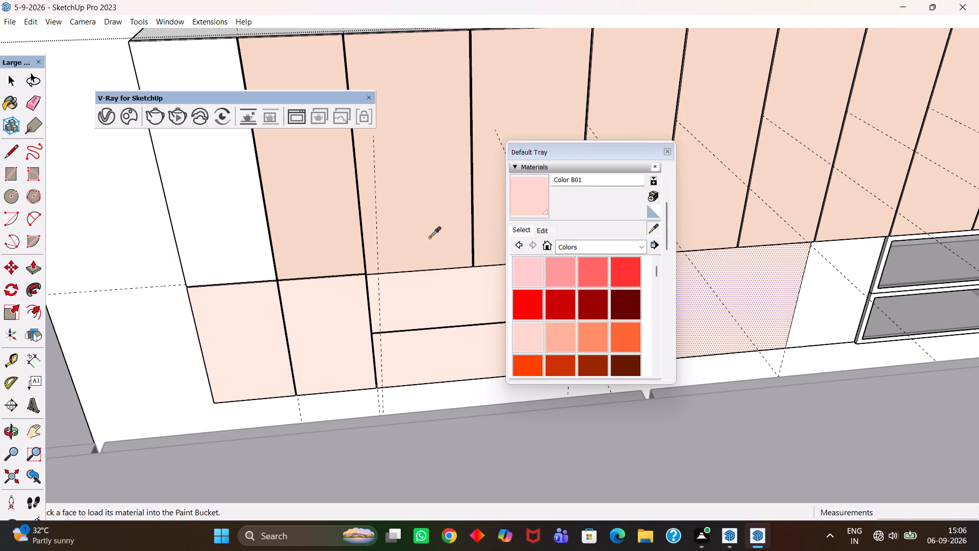
pyautogui.click(540, 233)
pyautogui.click(573, 278)
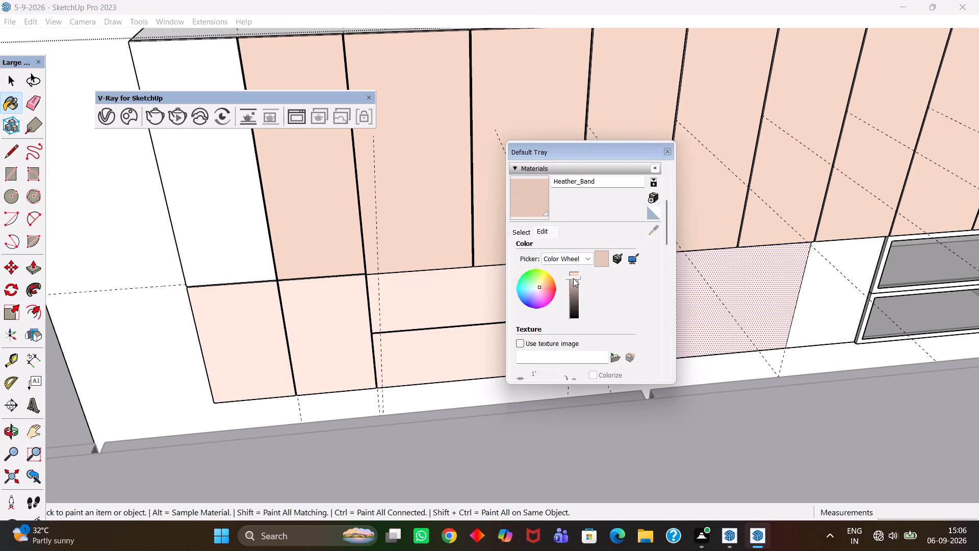
pyautogui.click(573, 283)
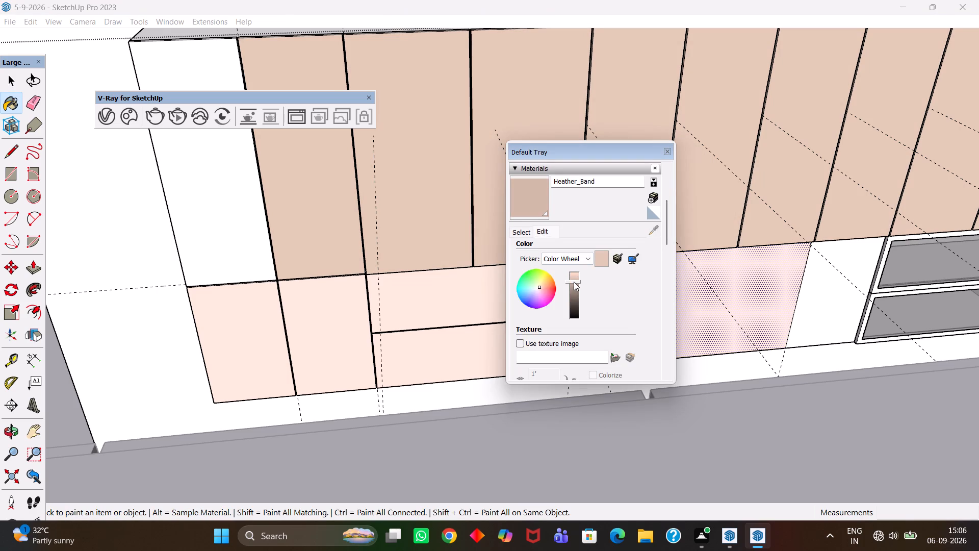
pyautogui.click(574, 287)
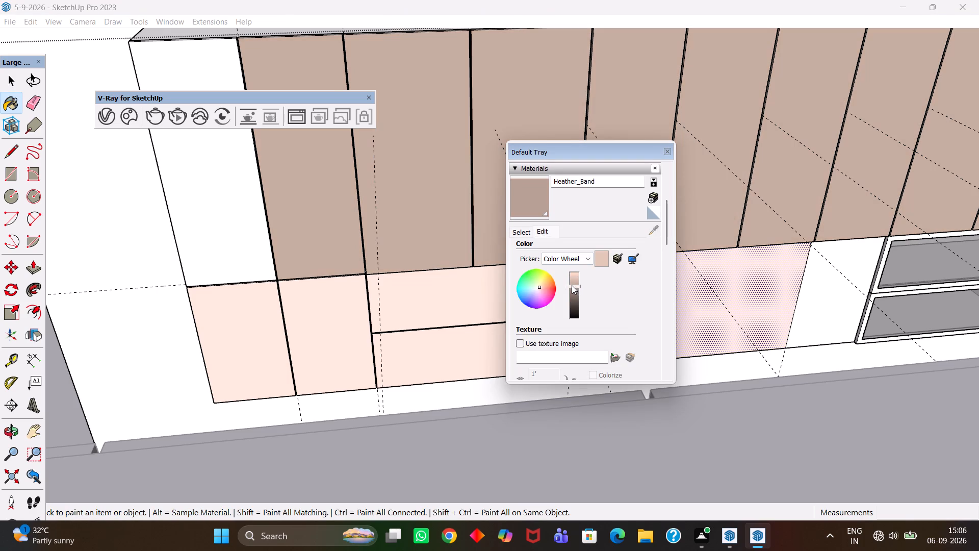
pyautogui.click(572, 282)
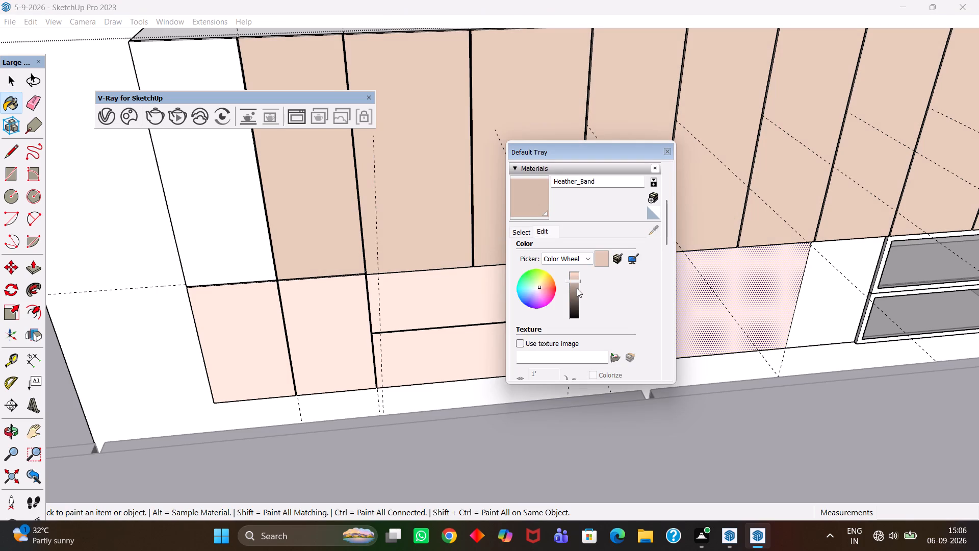
pyautogui.click(577, 287)
pyautogui.click(576, 284)
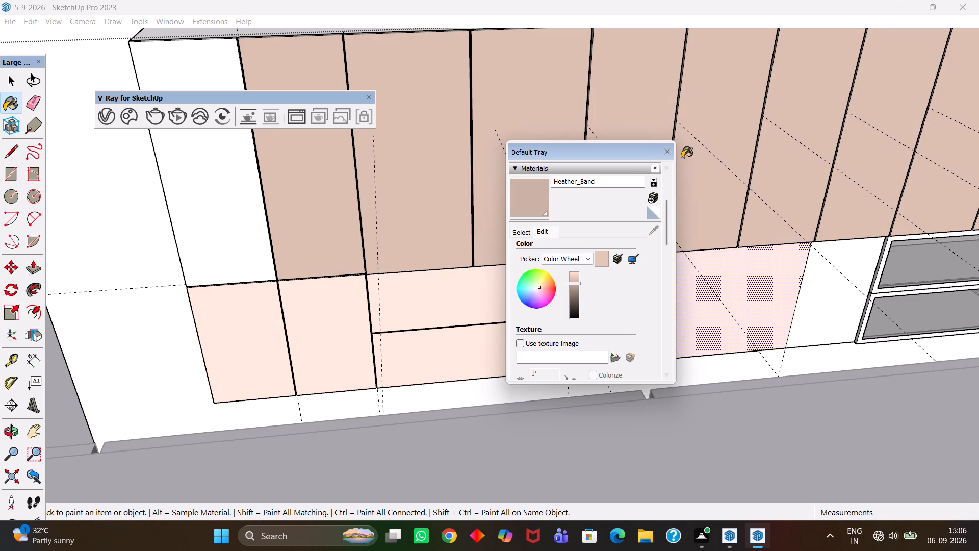
# Paint the white tall end shutter of the wall cabinets with Heather_Band.
pyautogui.click(667, 158)
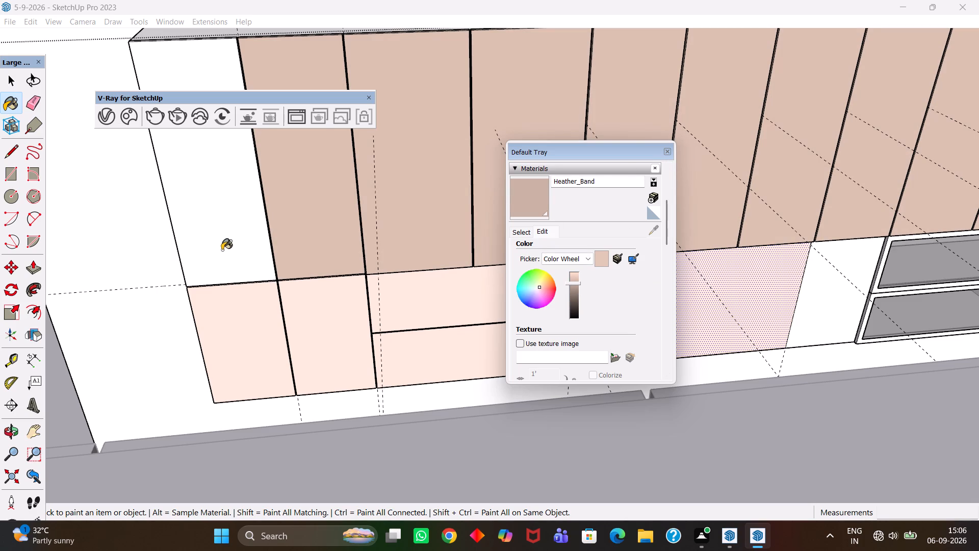
pyautogui.click(222, 250)
pyautogui.click(669, 150)
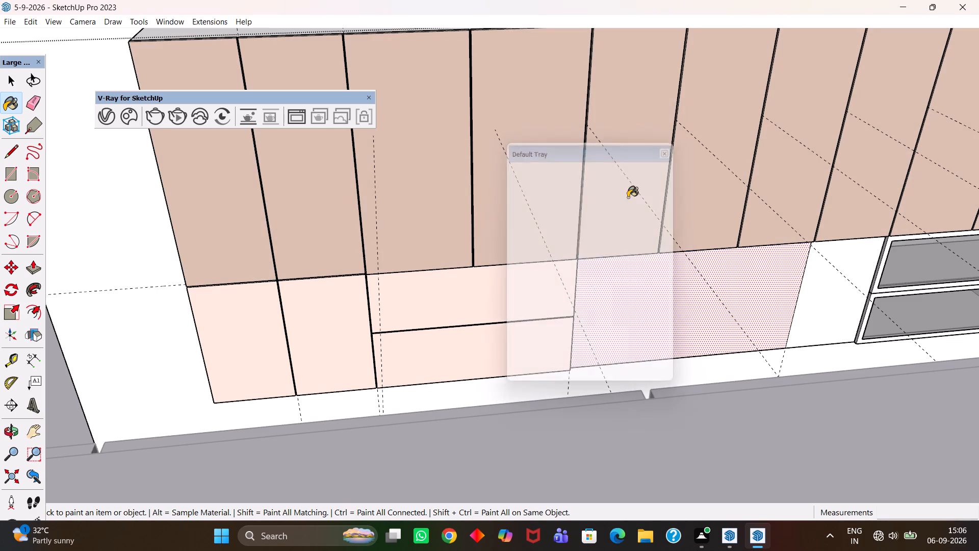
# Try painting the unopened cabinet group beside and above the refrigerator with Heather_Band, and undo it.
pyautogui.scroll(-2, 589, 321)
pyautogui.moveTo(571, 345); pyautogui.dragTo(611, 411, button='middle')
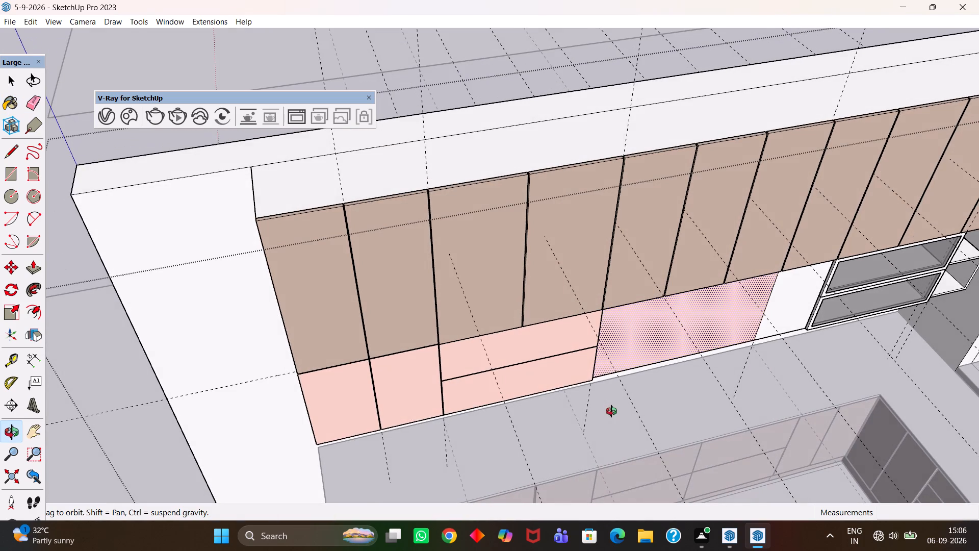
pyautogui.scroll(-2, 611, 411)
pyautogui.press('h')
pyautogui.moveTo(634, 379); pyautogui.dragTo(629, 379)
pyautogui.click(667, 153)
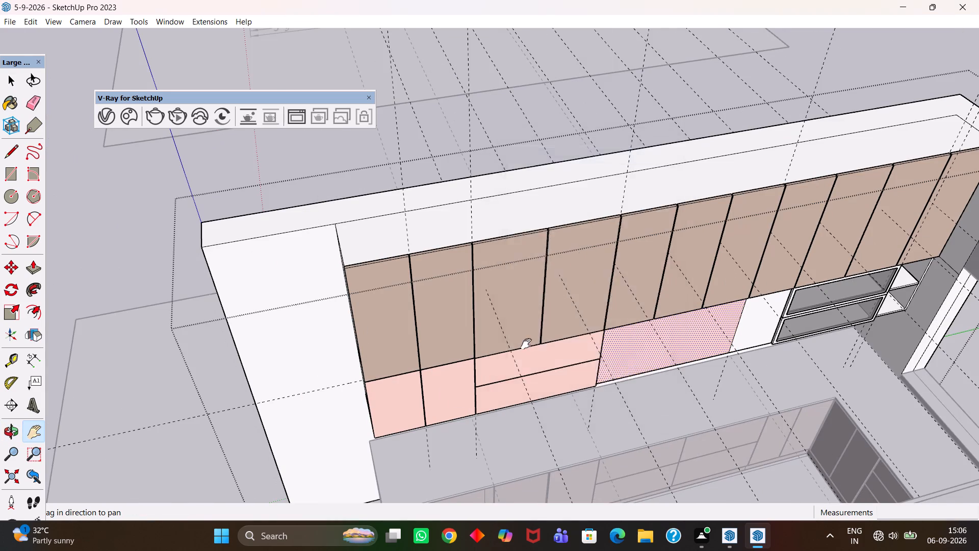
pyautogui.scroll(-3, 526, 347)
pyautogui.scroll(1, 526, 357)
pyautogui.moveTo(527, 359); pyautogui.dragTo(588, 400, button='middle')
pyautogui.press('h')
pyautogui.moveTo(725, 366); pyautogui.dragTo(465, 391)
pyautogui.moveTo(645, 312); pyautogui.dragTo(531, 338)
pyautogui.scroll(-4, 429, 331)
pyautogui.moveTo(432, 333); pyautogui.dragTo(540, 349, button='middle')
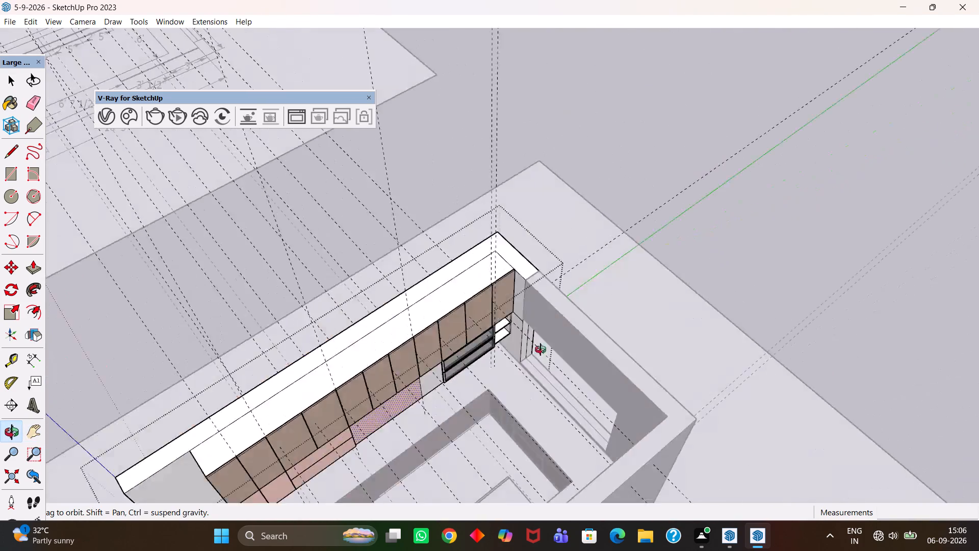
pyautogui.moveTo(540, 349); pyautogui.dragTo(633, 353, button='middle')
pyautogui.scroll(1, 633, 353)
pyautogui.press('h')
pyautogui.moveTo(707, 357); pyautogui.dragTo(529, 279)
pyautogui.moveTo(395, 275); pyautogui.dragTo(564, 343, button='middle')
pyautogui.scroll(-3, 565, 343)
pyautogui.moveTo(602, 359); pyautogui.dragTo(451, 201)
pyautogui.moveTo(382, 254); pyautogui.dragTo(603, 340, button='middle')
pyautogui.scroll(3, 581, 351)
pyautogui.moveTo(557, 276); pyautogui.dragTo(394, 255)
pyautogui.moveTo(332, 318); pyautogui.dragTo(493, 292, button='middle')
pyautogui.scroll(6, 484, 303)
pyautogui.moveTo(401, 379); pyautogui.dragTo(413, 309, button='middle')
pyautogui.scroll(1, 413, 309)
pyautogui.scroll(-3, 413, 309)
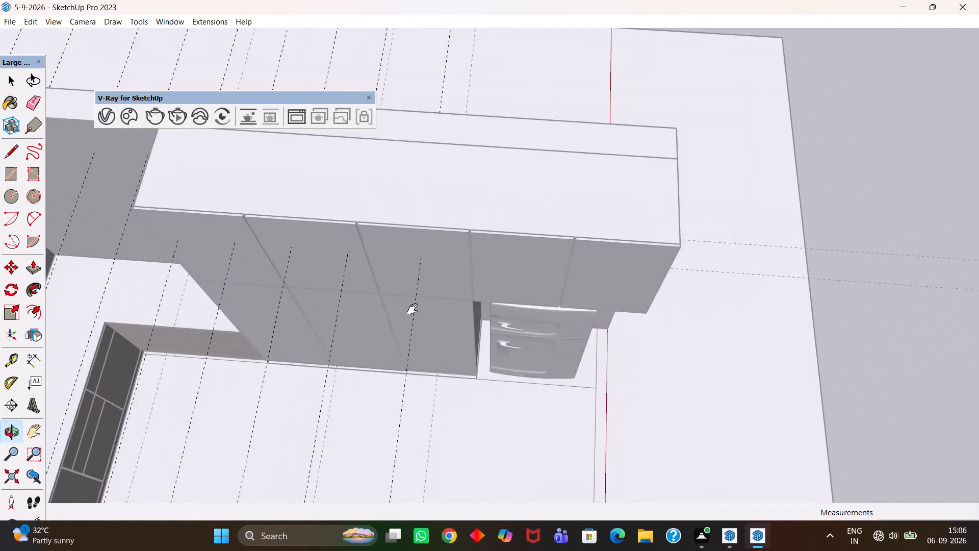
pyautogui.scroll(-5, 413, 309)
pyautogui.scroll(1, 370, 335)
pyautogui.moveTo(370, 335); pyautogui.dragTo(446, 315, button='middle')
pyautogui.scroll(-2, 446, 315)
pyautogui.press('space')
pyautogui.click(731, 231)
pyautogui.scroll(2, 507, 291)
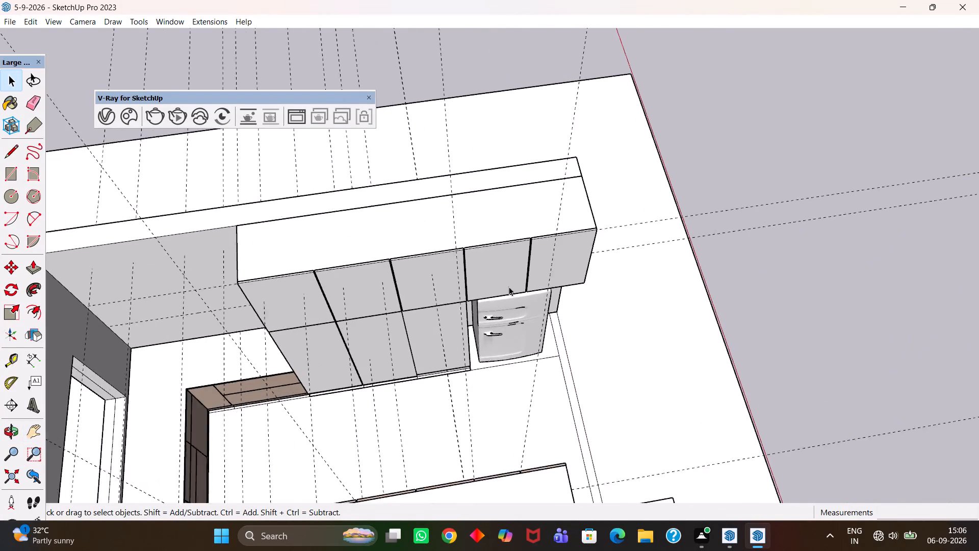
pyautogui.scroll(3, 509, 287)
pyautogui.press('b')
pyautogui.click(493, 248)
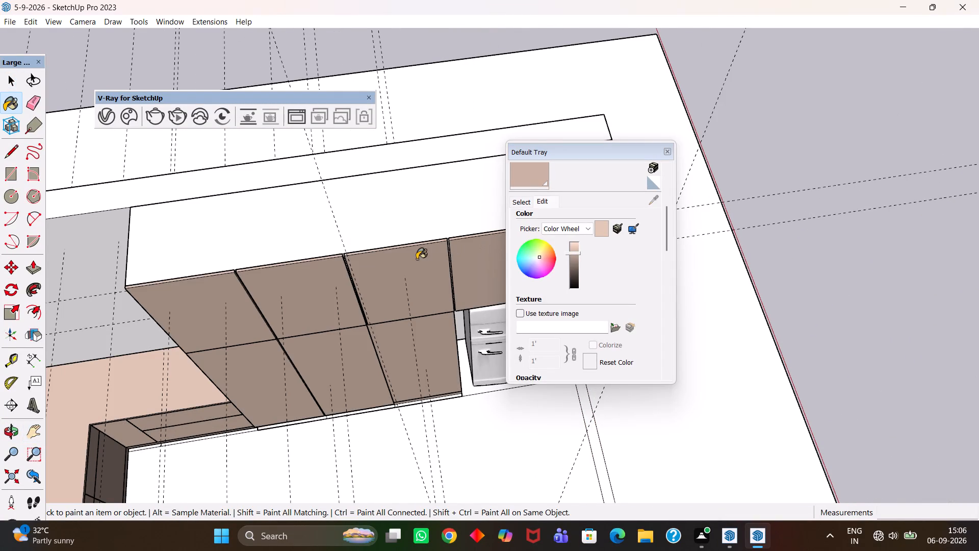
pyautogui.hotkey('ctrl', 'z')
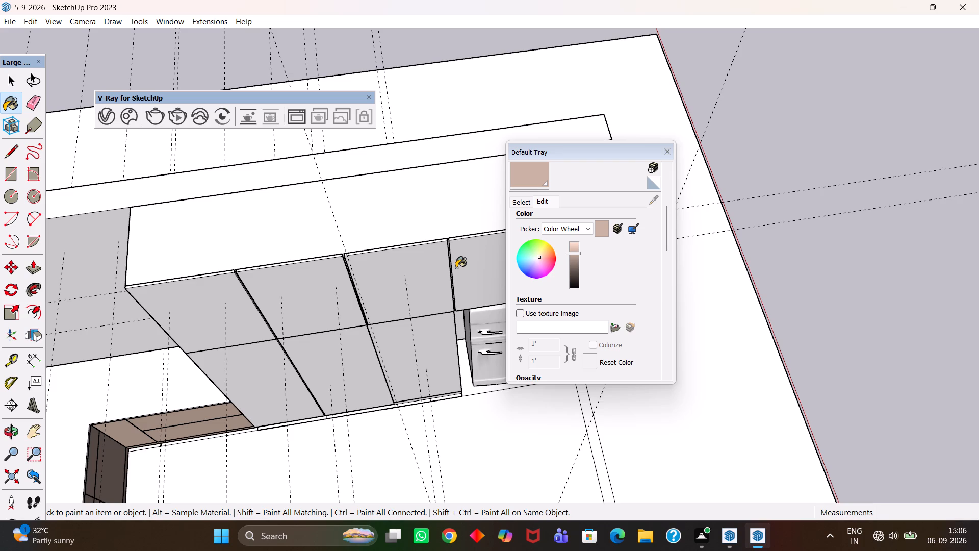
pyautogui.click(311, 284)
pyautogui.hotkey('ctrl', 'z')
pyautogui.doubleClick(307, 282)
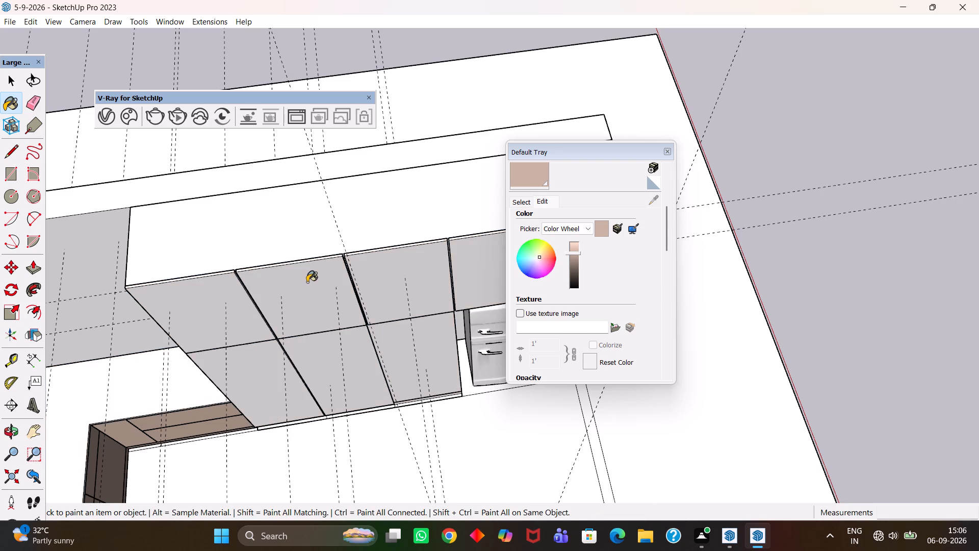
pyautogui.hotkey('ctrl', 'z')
# Open the refrigerator-side cabinet group and paint the first four upper shutters from the corner with Heather_Band.
pyautogui.press('space')
pyautogui.doubleClick(309, 281)
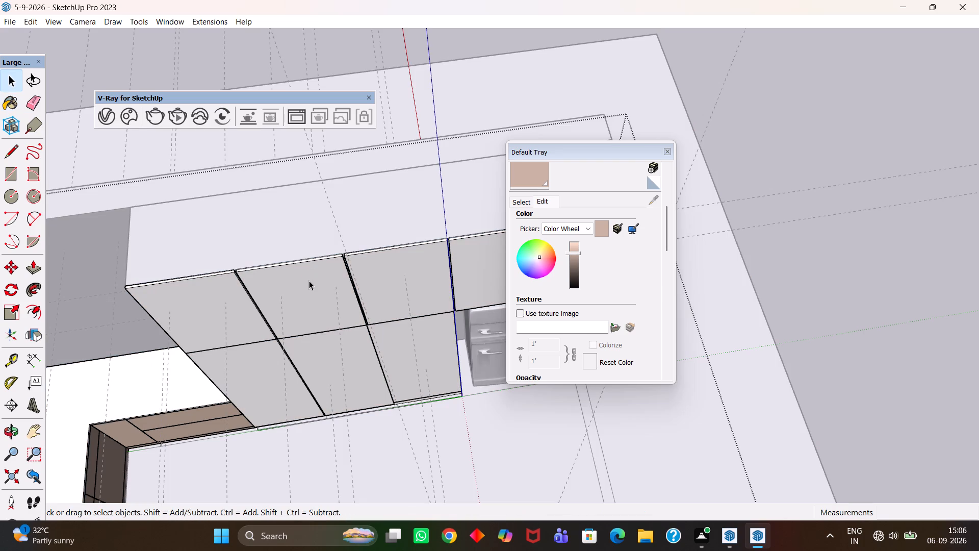
pyautogui.press('b')
pyautogui.click(314, 282)
pyautogui.click(200, 287)
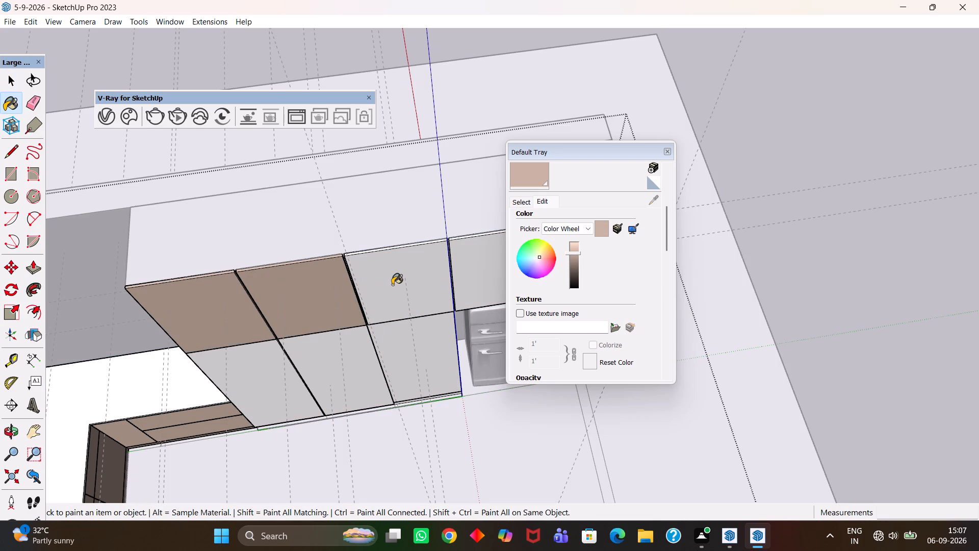
pyautogui.click(401, 285)
pyautogui.click(486, 272)
# Paint the last upper shutter, above the refrigerator, with Heather_Band and leave the cabinet group.
pyautogui.scroll(-4, 376, 270)
pyautogui.moveTo(339, 283); pyautogui.dragTo(303, 295, button='middle')
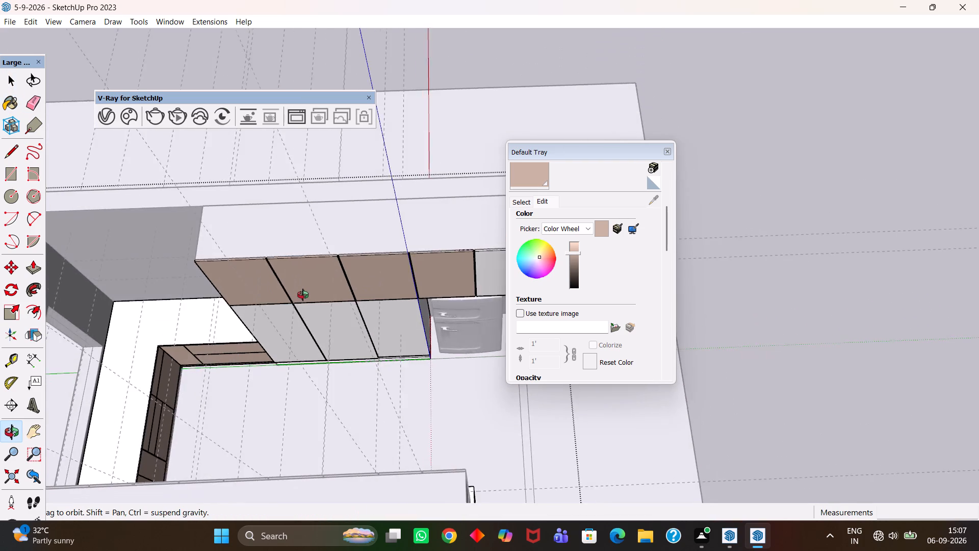
pyautogui.moveTo(303, 295); pyautogui.dragTo(313, 289, button='middle')
pyautogui.scroll(1, 316, 290)
pyautogui.press('h')
pyautogui.scroll(-4, 316, 290)
pyautogui.moveTo(292, 291); pyautogui.dragTo(392, 311)
pyautogui.moveTo(282, 294); pyautogui.dragTo(339, 295)
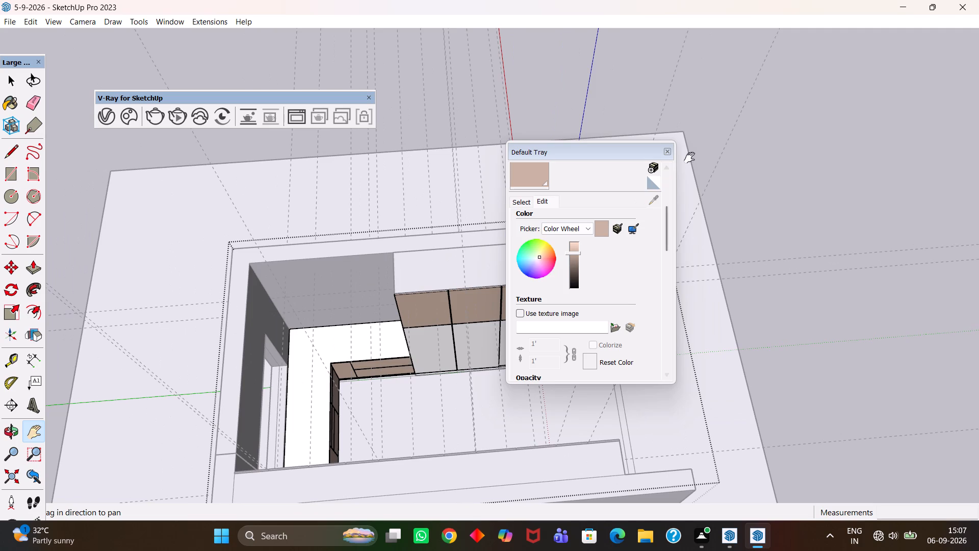
pyautogui.click(667, 151)
pyautogui.scroll(3, 617, 287)
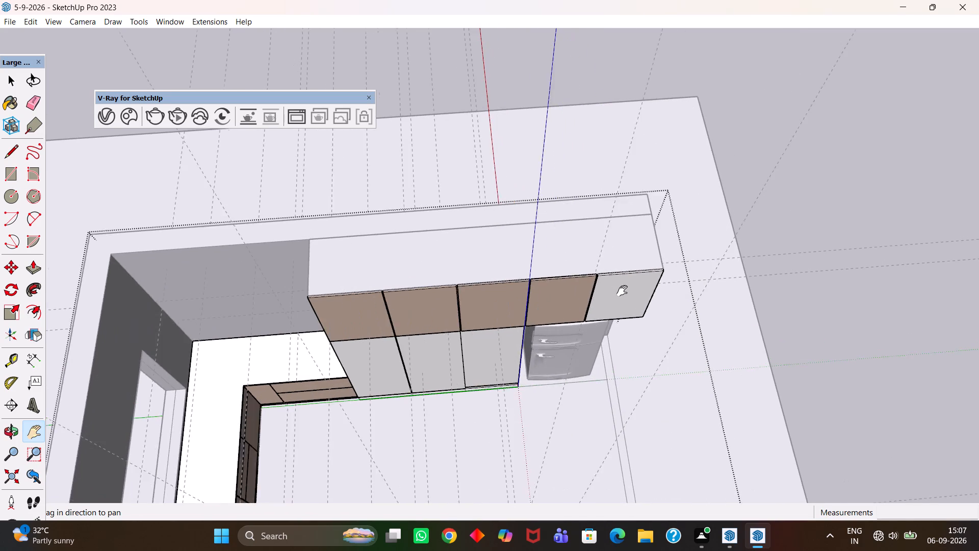
pyautogui.scroll(3, 622, 291)
pyautogui.press('b')
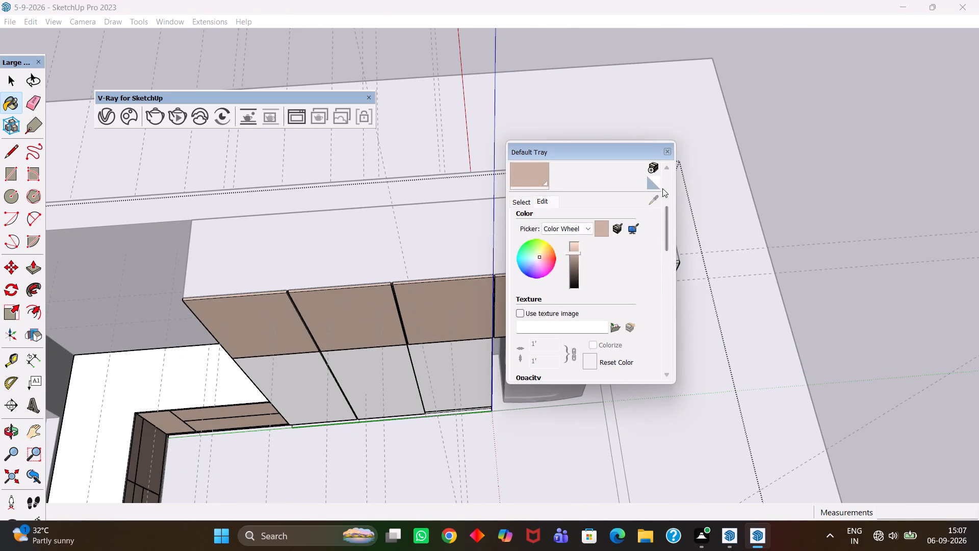
pyautogui.click(668, 149)
pyautogui.click(615, 288)
pyautogui.press('space')
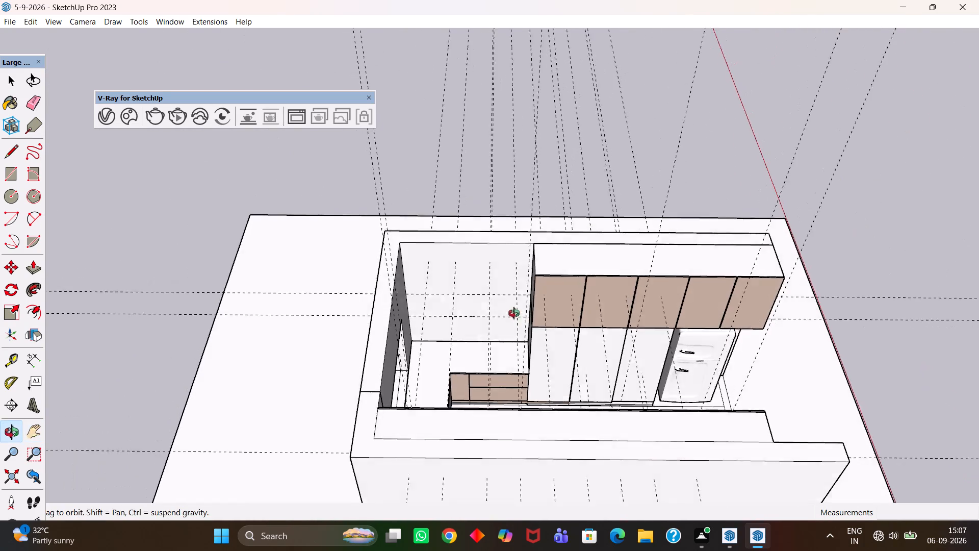
pyautogui.moveTo(514, 313); pyautogui.dragTo(519, 317, button='middle')
pyautogui.press('space')
pyautogui.doubleClick(880, 194)
# Draw a 1' 8" by 6' 1/2" rectangle between the horizontal guides on the wall recess beside the tall cabinets.
pyautogui.scroll(7, 478, 226)
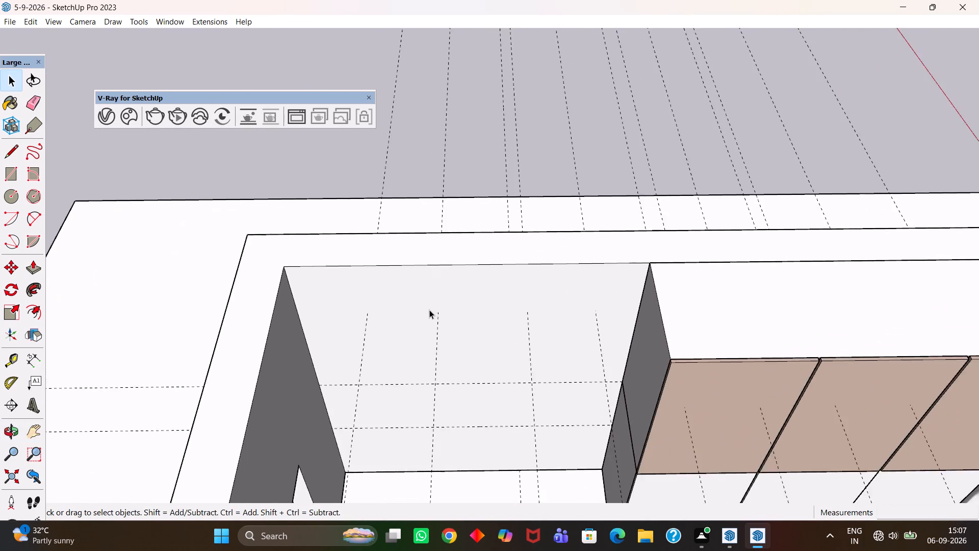
pyautogui.moveTo(429, 310); pyautogui.dragTo(437, 196, button='middle')
pyautogui.scroll(1, 424, 246)
pyautogui.press('h')
pyautogui.moveTo(436, 321); pyautogui.dragTo(444, 220)
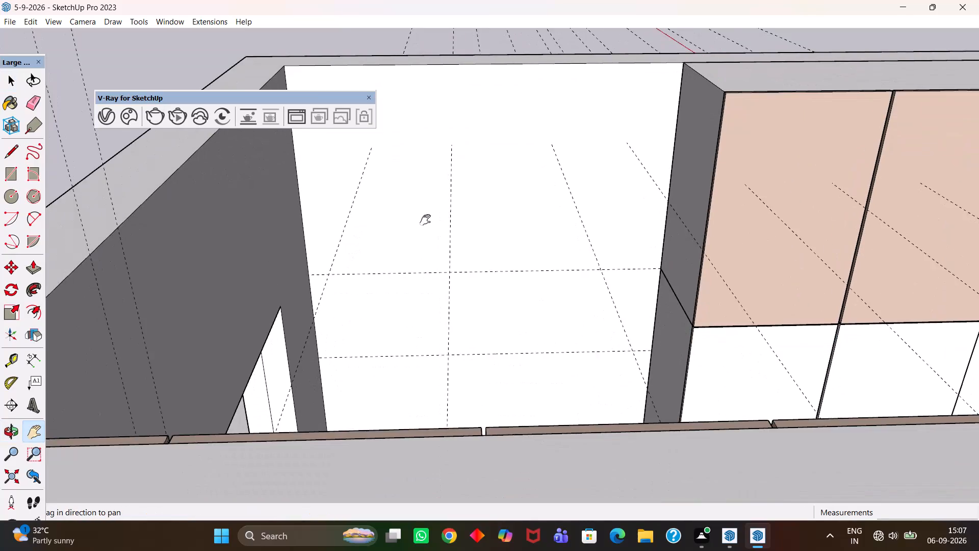
pyautogui.moveTo(419, 248); pyautogui.dragTo(419, 259, button='middle')
pyautogui.press('space')
pyautogui.scroll(1, 384, 301)
pyautogui.doubleClick(384, 303)
pyautogui.click(378, 303)
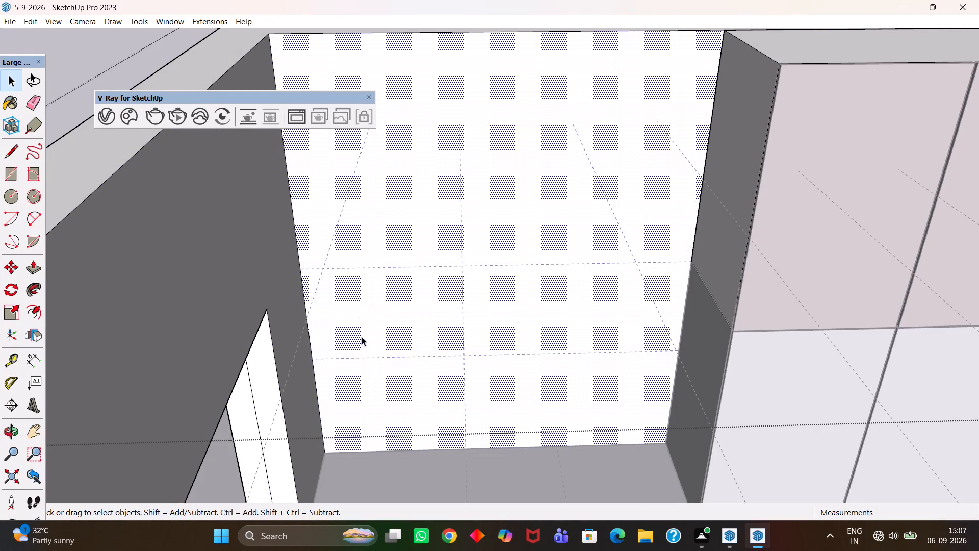
pyautogui.scroll(3, 346, 294)
pyautogui.moveTo(346, 295); pyautogui.dragTo(347, 348, button='middle')
pyautogui.scroll(-2, 347, 348)
pyautogui.press('r')
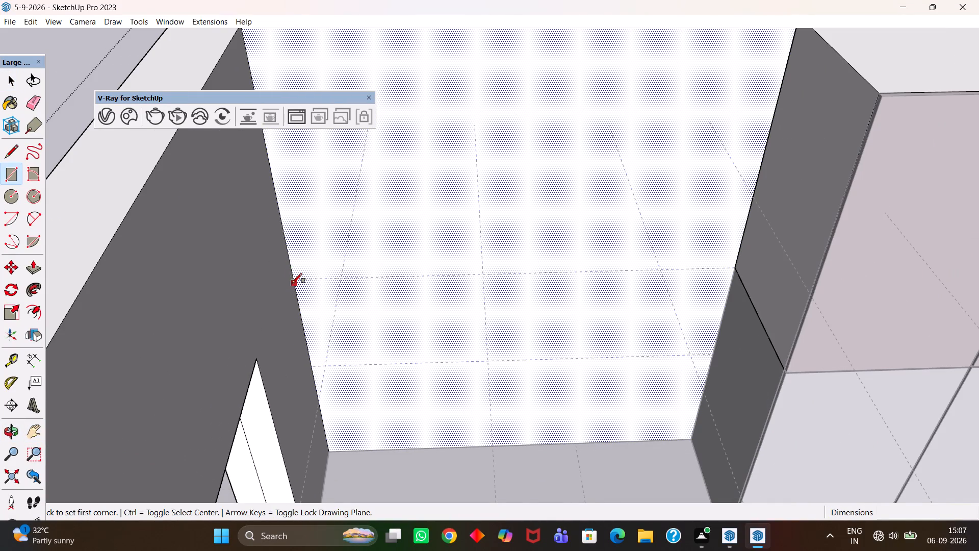
pyautogui.click(295, 280)
pyautogui.click(711, 354)
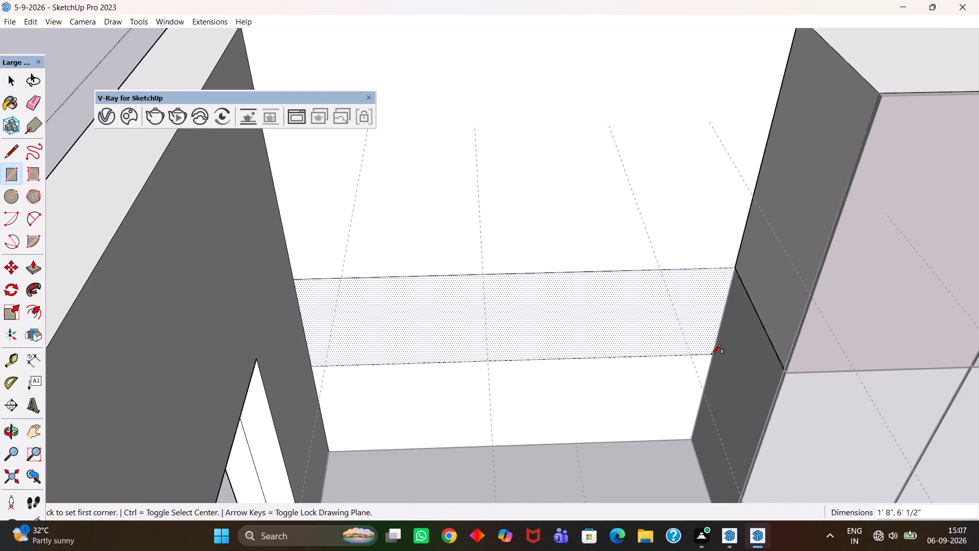
# Extrude the new wall rectangle outward by 15" into a box.
pyautogui.scroll(-4, 559, 330)
pyautogui.press('space')
pyautogui.press('p')
pyautogui.click(616, 318)
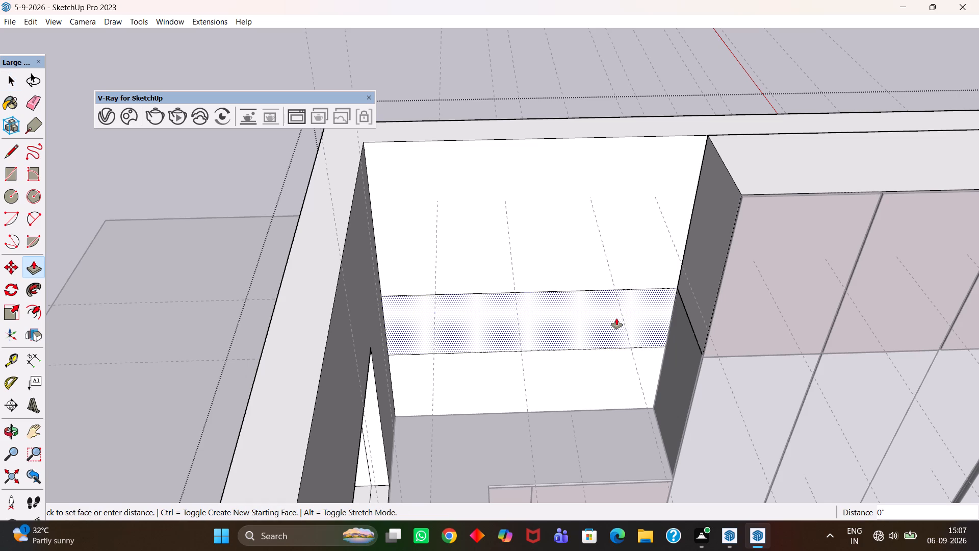
pyautogui.write('15"')
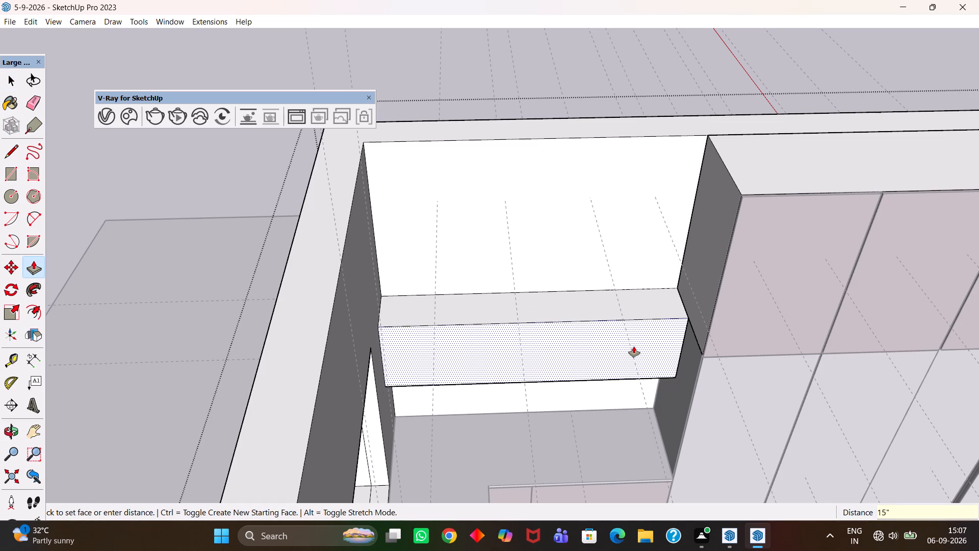
pyautogui.press('Return')
pyautogui.press('space')
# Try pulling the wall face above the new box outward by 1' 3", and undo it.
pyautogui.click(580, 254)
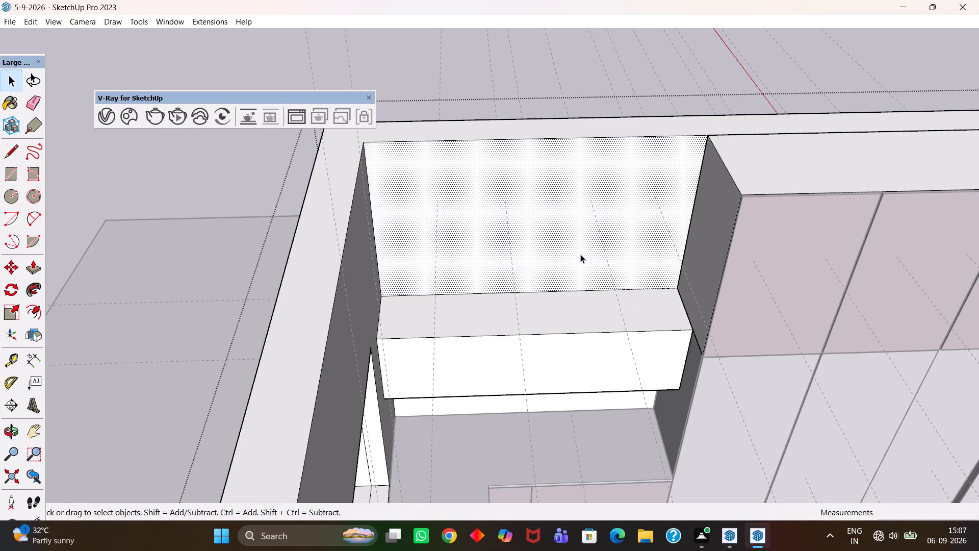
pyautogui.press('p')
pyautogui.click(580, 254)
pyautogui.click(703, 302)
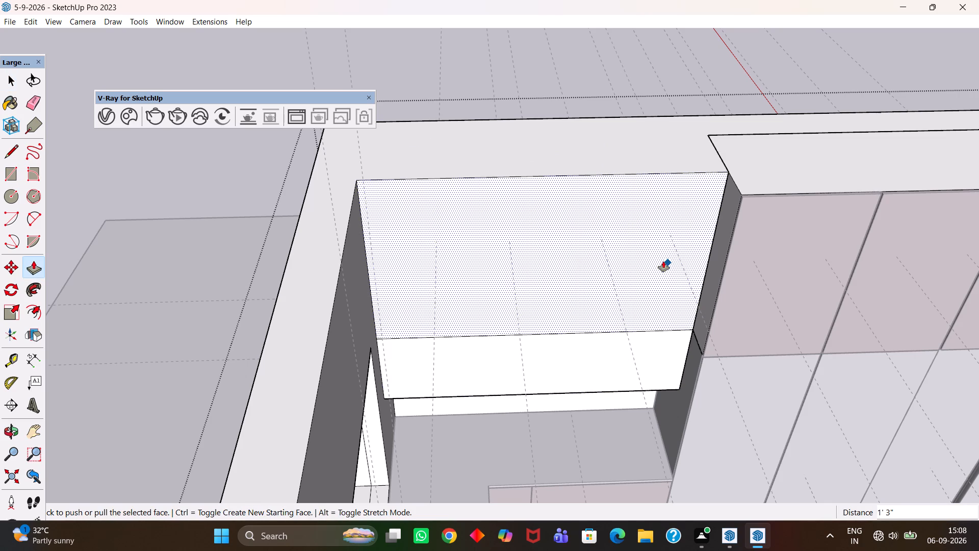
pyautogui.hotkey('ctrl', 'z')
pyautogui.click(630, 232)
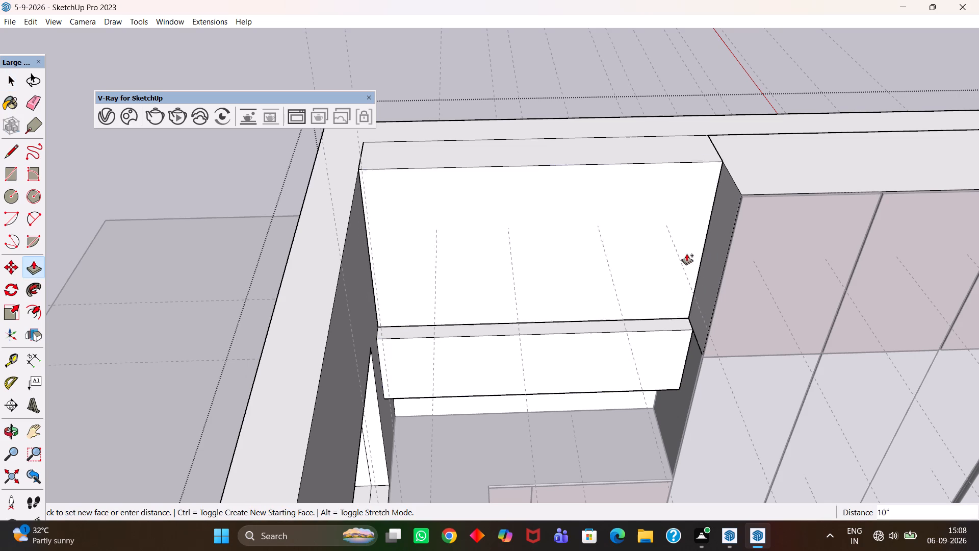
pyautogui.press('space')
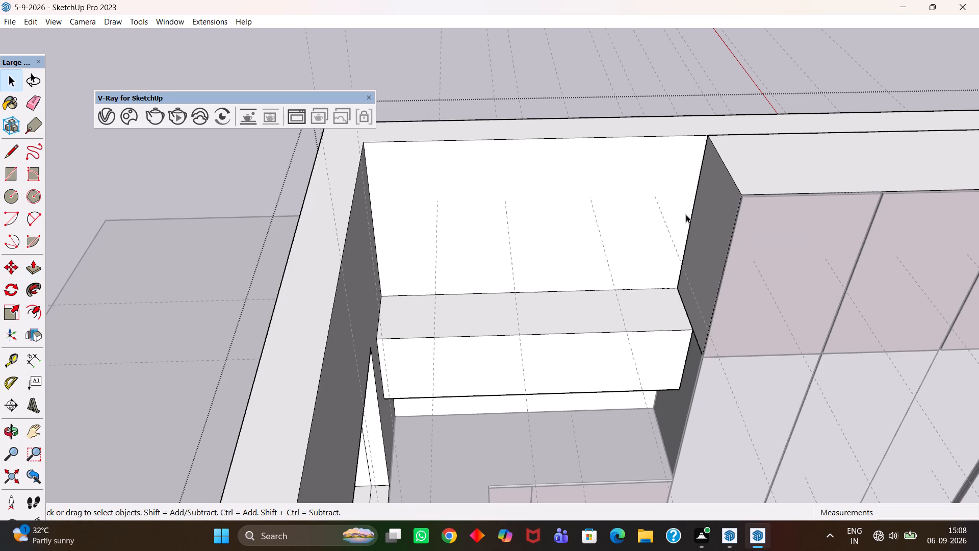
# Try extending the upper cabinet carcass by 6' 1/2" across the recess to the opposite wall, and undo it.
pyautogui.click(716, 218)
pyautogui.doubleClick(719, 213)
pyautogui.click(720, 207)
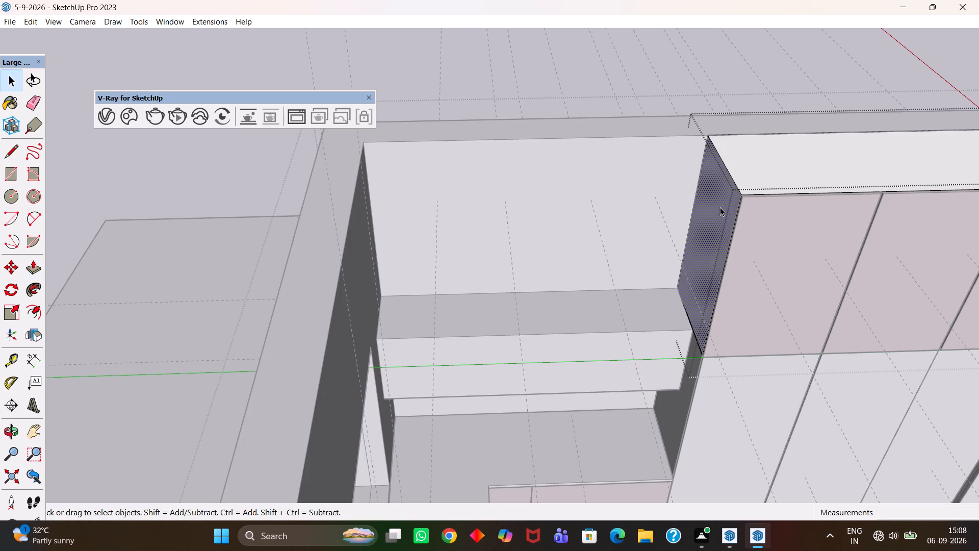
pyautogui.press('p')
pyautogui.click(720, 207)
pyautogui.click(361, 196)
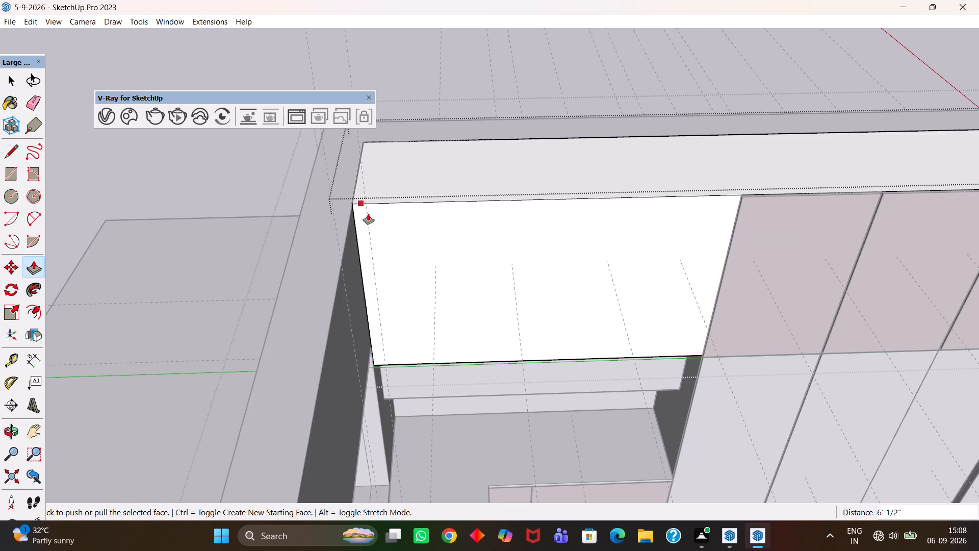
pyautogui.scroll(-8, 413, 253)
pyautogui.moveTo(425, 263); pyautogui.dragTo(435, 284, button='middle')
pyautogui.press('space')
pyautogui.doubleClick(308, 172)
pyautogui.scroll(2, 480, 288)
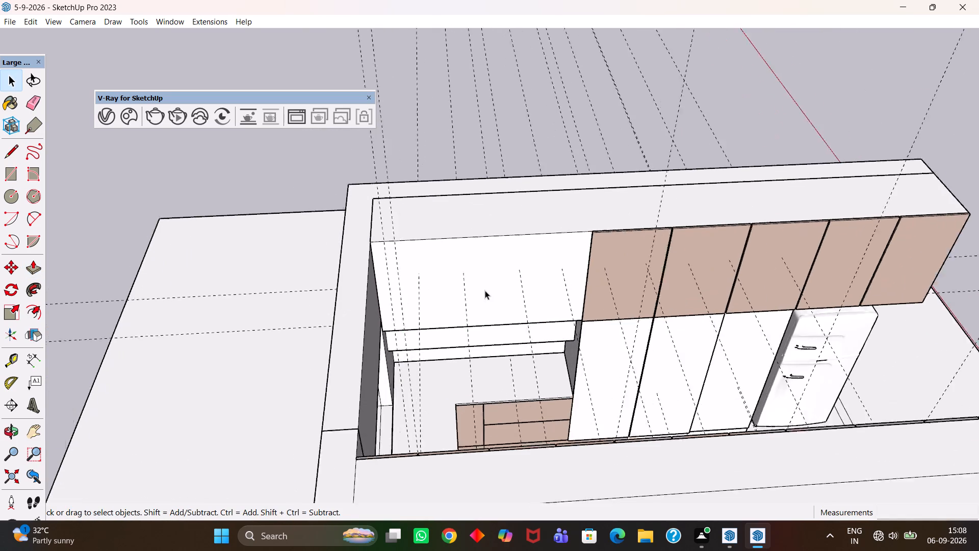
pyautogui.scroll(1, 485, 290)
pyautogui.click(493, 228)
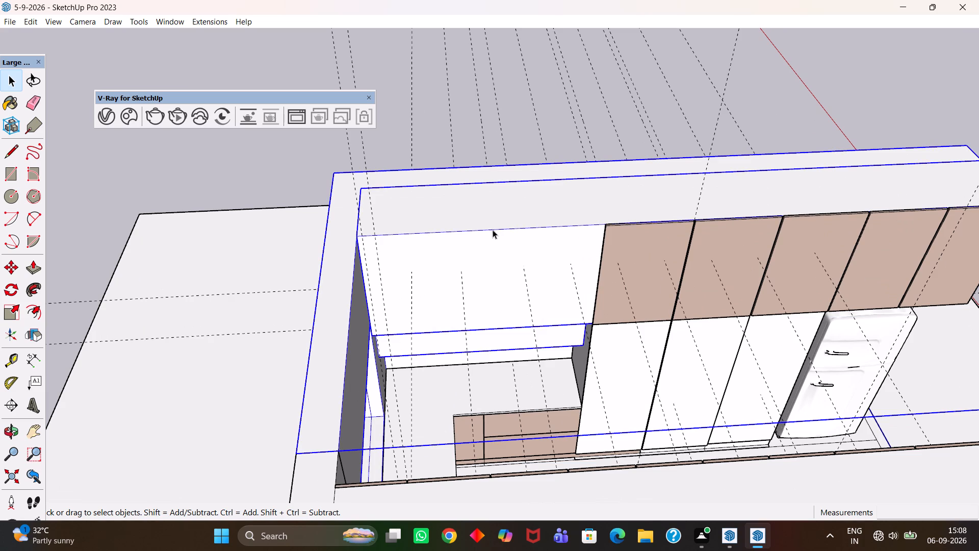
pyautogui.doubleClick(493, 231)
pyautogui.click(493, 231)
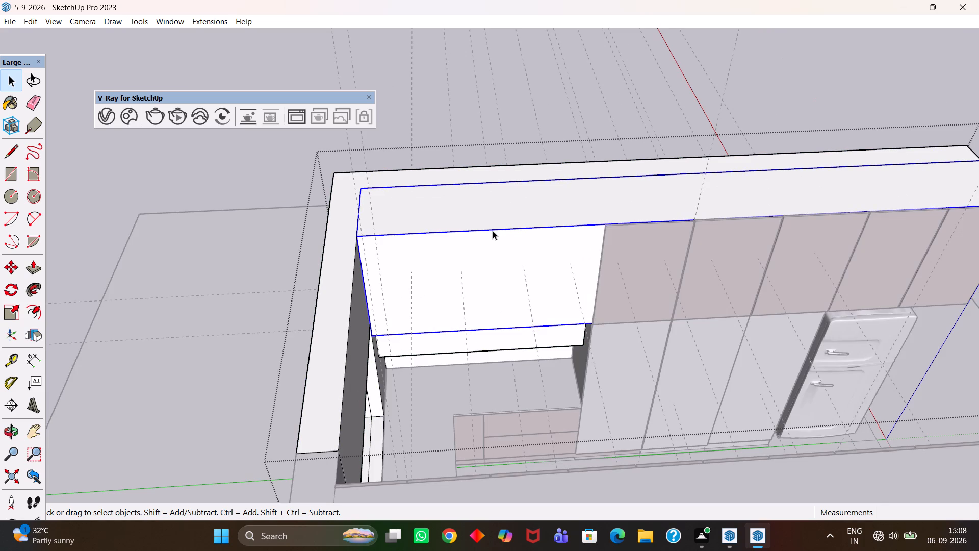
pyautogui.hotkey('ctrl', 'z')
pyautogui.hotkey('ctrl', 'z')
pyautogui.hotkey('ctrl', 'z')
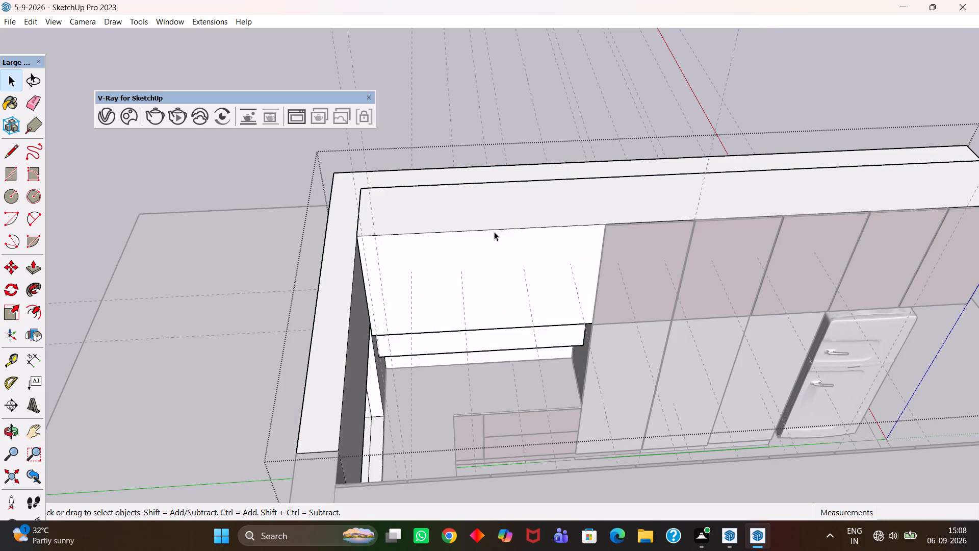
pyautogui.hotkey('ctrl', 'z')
# Pull the upper cabinet carcass's end face 6' 1/2" across the recess to the opposite side wall.
pyautogui.press('space')
pyautogui.click(595, 242)
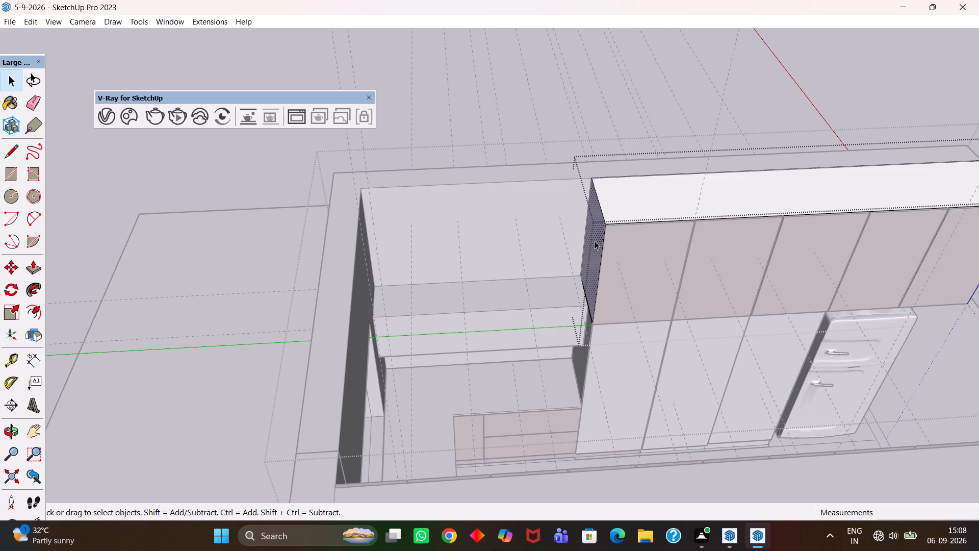
pyautogui.click(595, 241)
pyautogui.press('p')
pyautogui.click(595, 237)
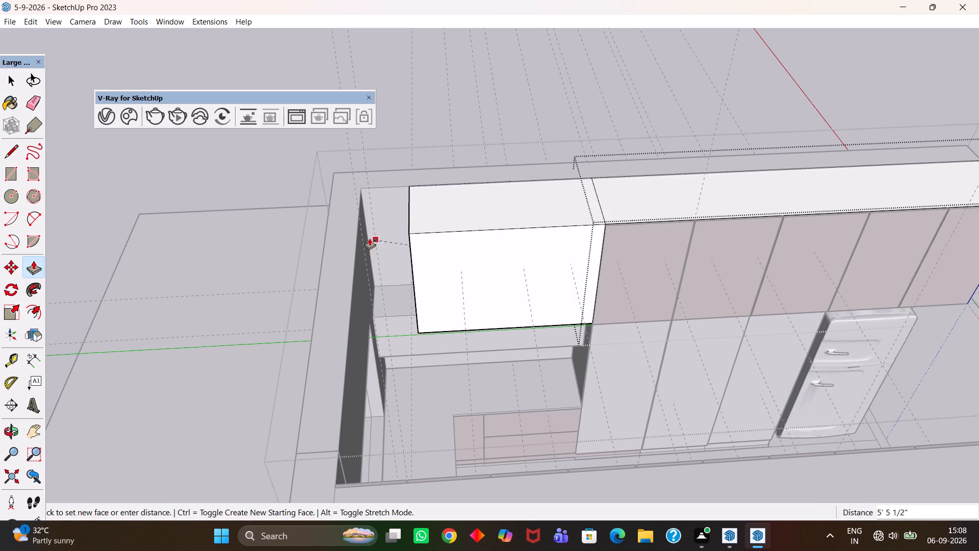
pyautogui.click(357, 237)
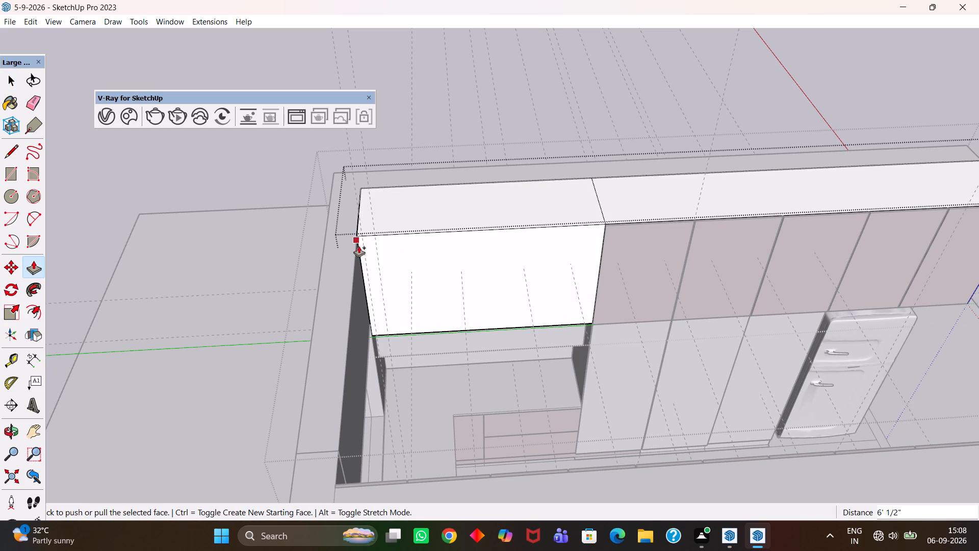
pyautogui.scroll(-3, 370, 265)
pyautogui.press('space')
# Divide the top front edge of the extended upper carcass into three equal segments.
pyautogui.scroll(3, 447, 242)
pyautogui.click(448, 239)
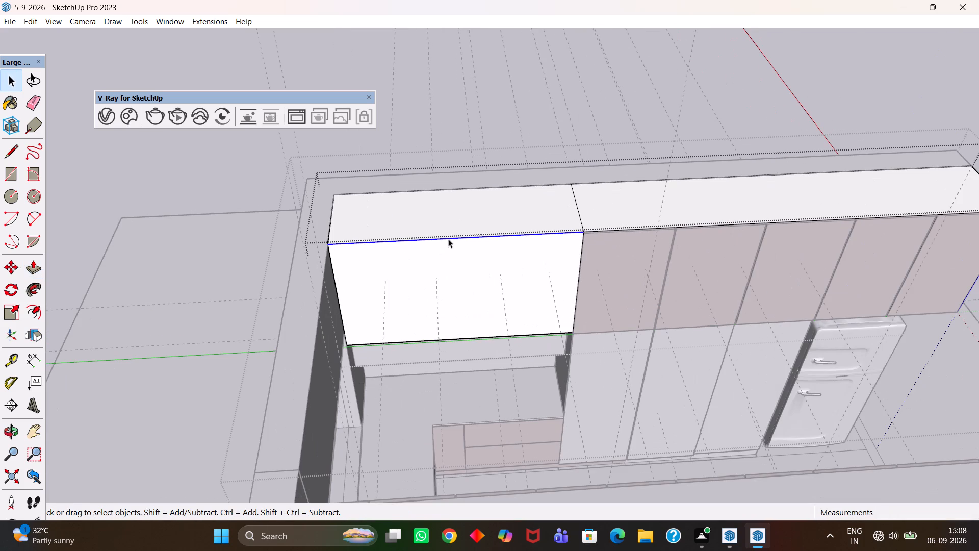
pyautogui.rightClick(447, 240)
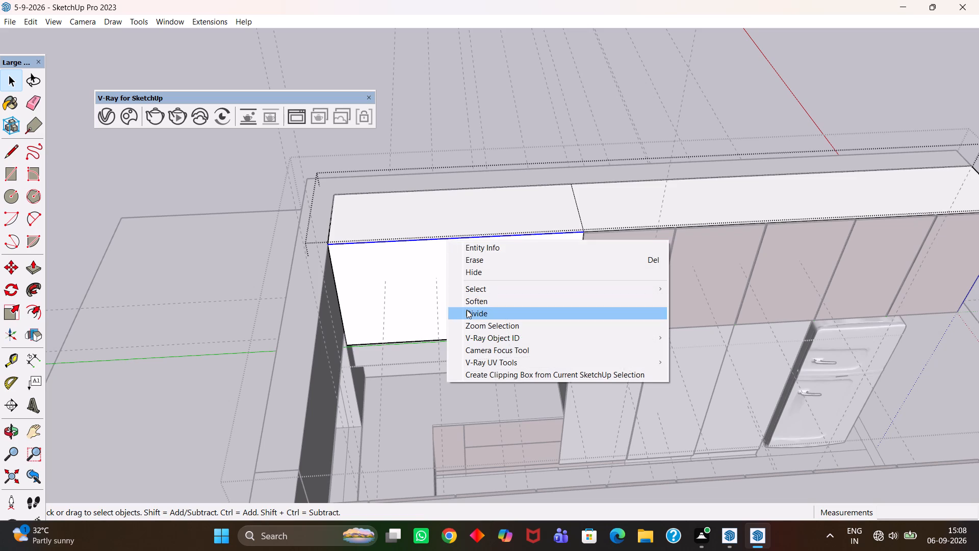
pyautogui.click(467, 310)
pyautogui.click(493, 247)
pyautogui.press('space')
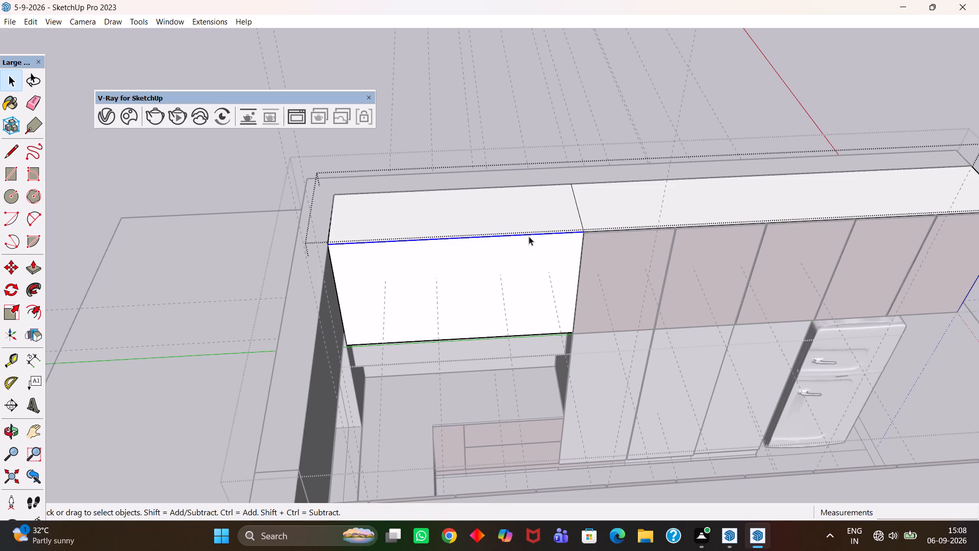
# Place a guide at the division point nearest the painted shutters and draw a 3' 6" vertical line along it.
pyautogui.click(528, 235)
pyautogui.scroll(1, 528, 235)
pyautogui.press('t')
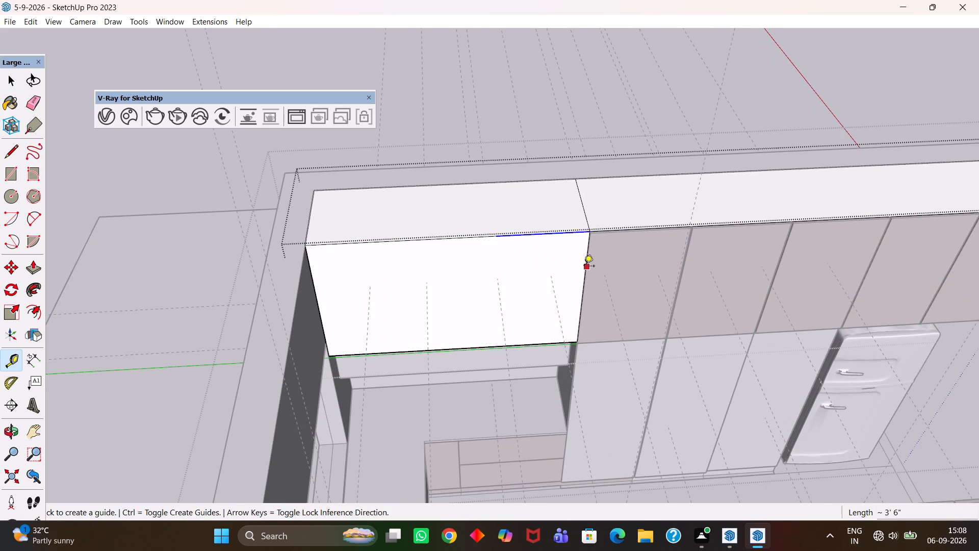
pyautogui.click(584, 267)
pyautogui.click(497, 236)
pyautogui.scroll(3, 497, 236)
pyautogui.press('l')
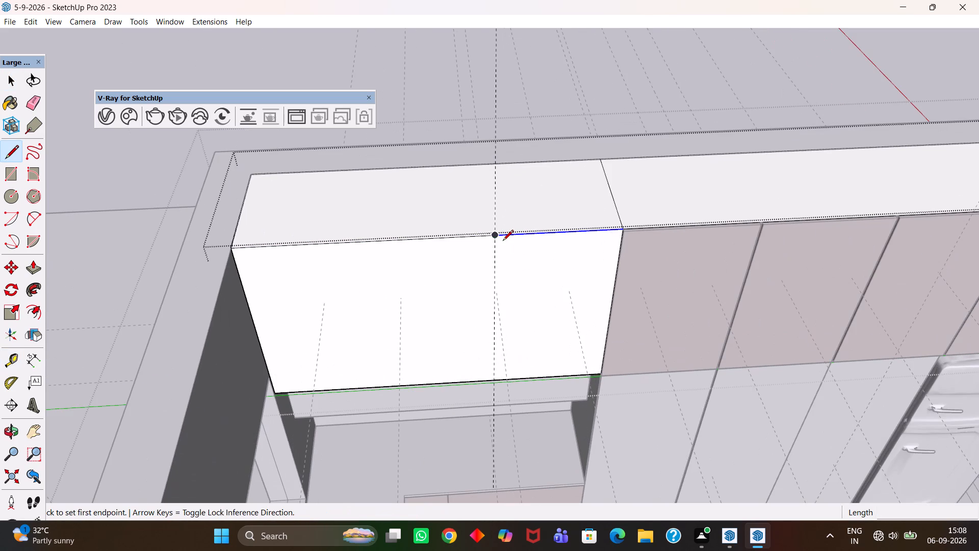
pyautogui.click(496, 236)
pyautogui.click(498, 379)
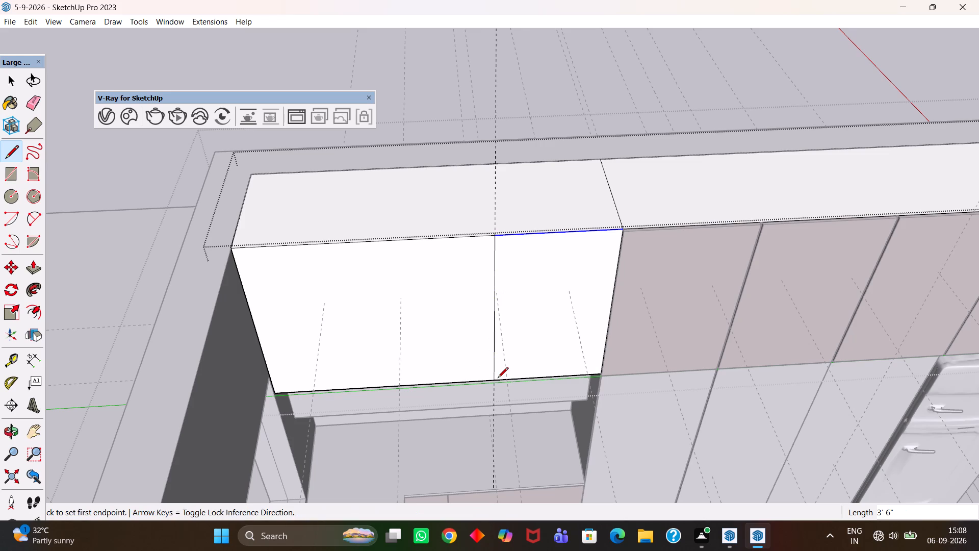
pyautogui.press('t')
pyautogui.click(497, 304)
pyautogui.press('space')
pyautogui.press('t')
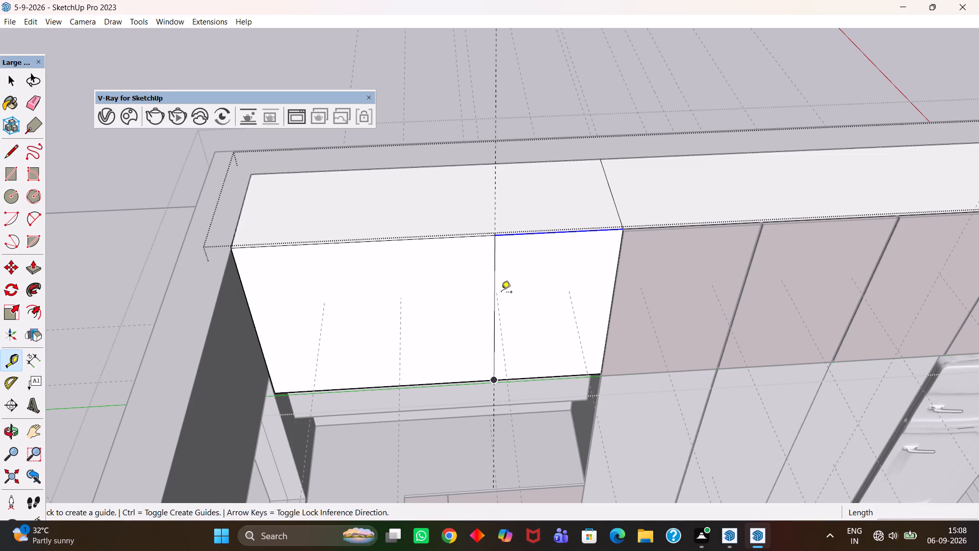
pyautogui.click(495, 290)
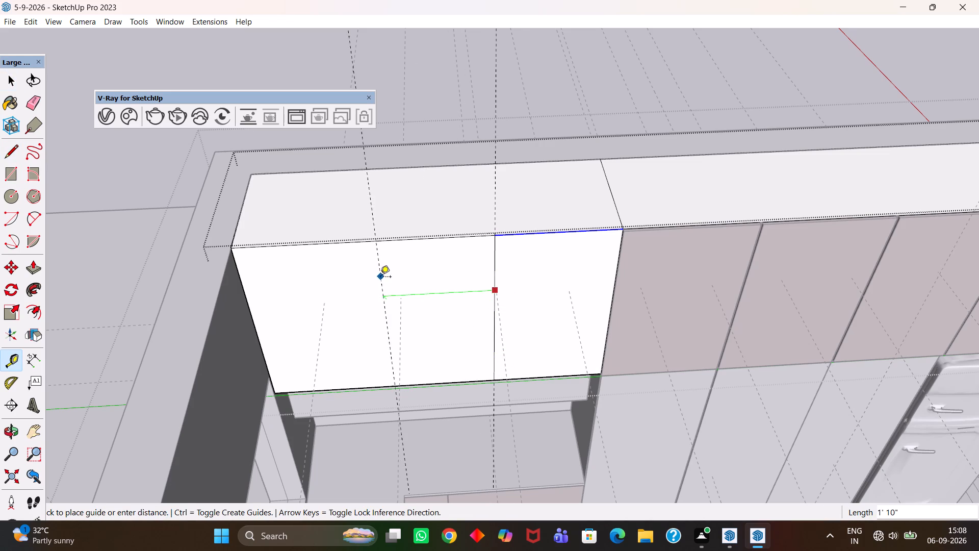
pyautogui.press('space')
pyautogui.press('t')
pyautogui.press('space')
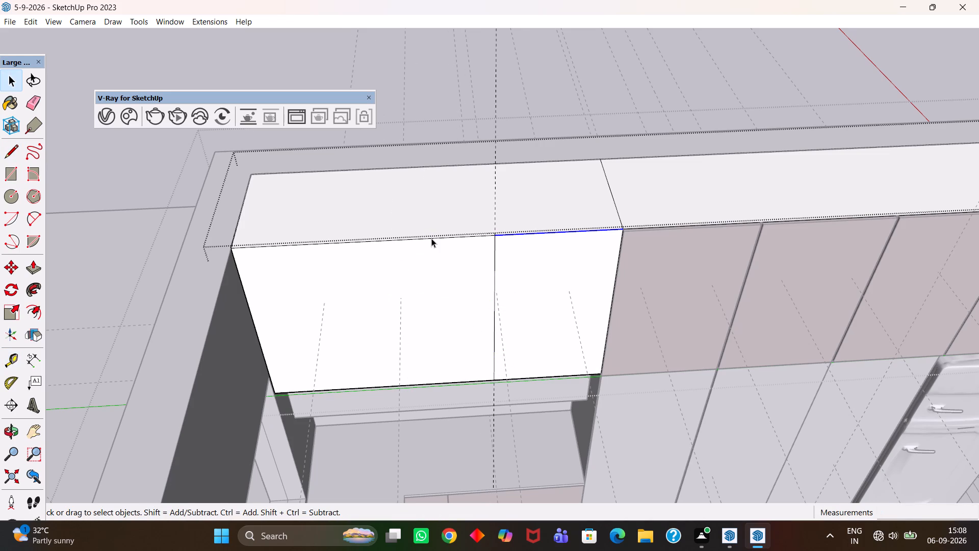
# Place a guide at the second division point and draw a 3' 6" vertical line down the carcass front.
pyautogui.click(431, 238)
pyautogui.press('t')
pyautogui.click(496, 280)
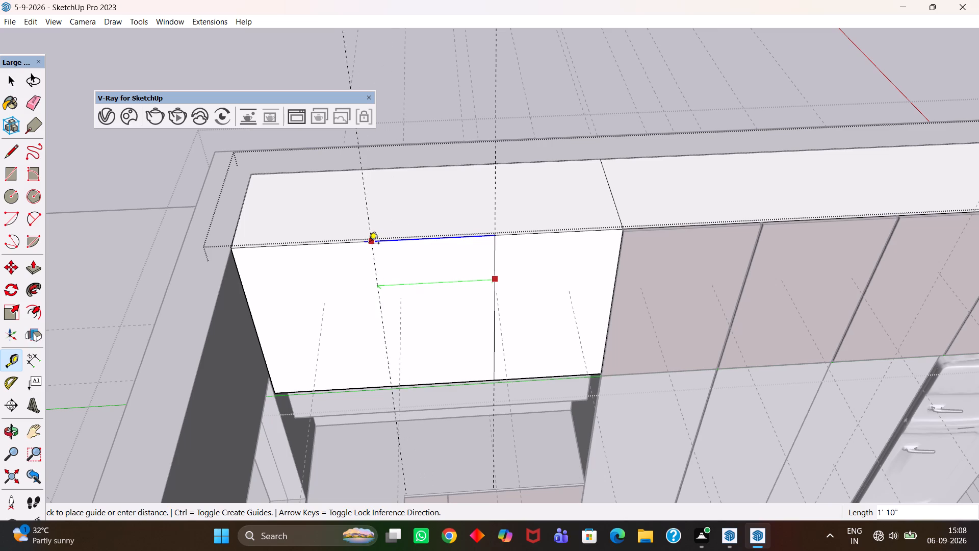
pyautogui.click(368, 243)
pyautogui.press('l')
pyautogui.click(366, 241)
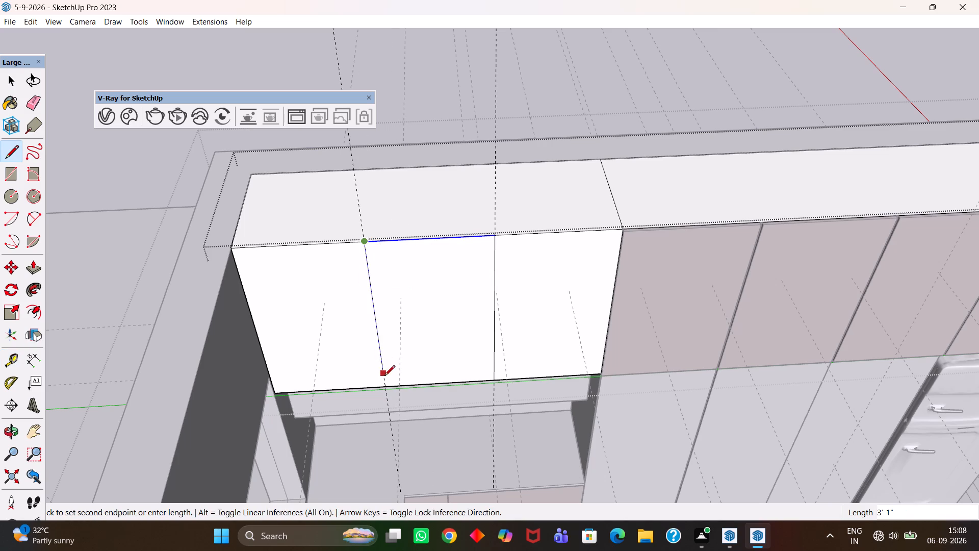
pyautogui.click(385, 383)
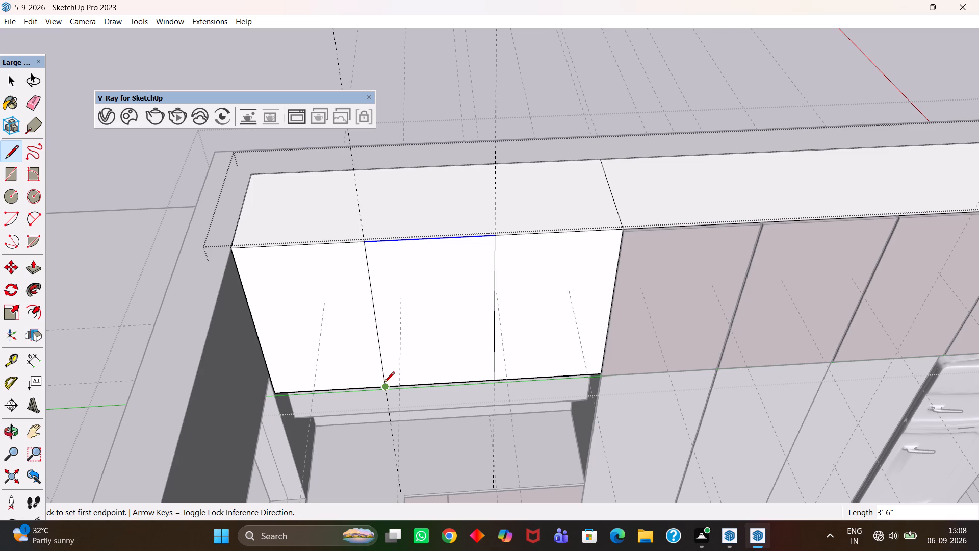
pyautogui.scroll(4, 384, 383)
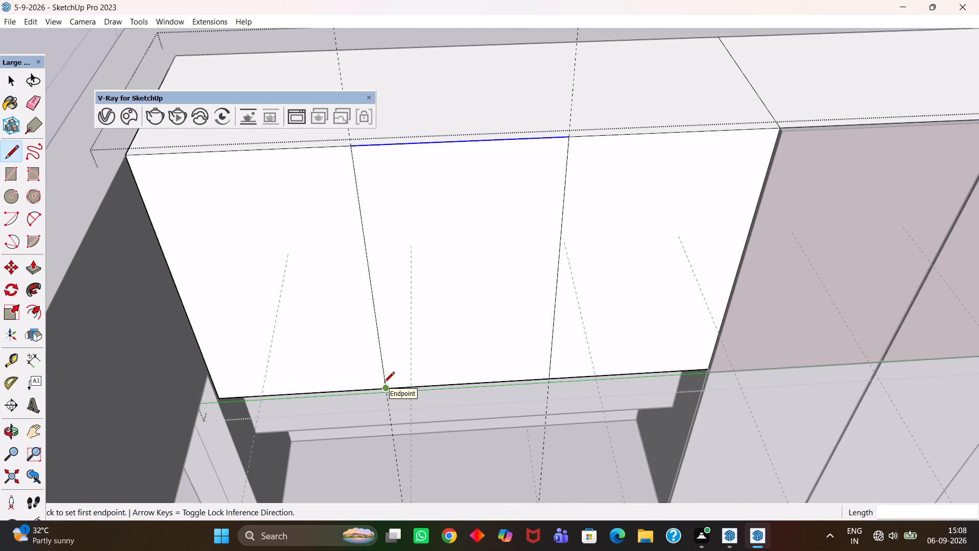
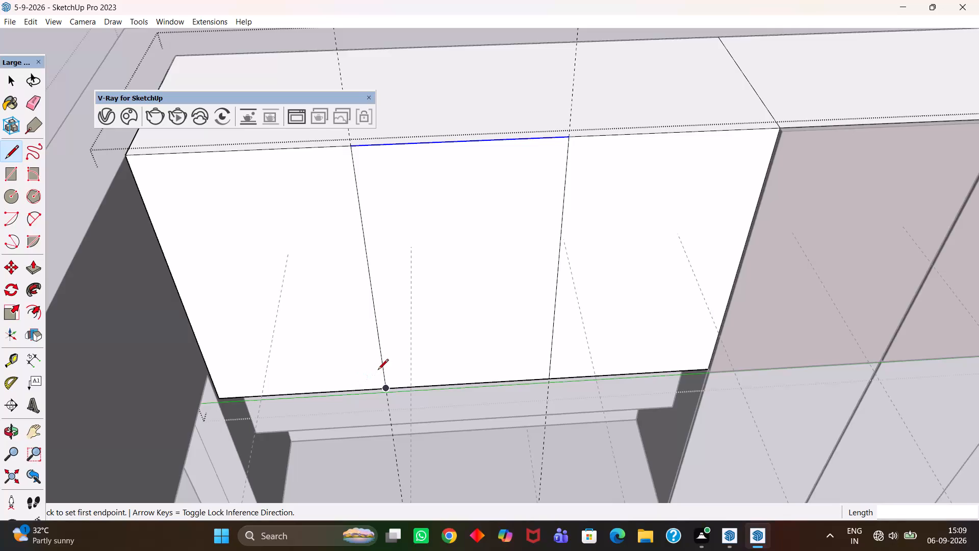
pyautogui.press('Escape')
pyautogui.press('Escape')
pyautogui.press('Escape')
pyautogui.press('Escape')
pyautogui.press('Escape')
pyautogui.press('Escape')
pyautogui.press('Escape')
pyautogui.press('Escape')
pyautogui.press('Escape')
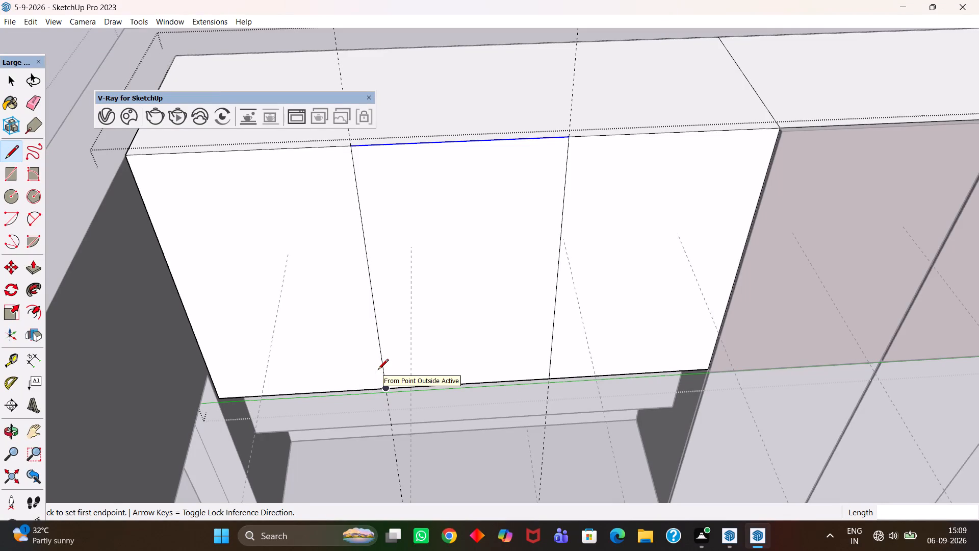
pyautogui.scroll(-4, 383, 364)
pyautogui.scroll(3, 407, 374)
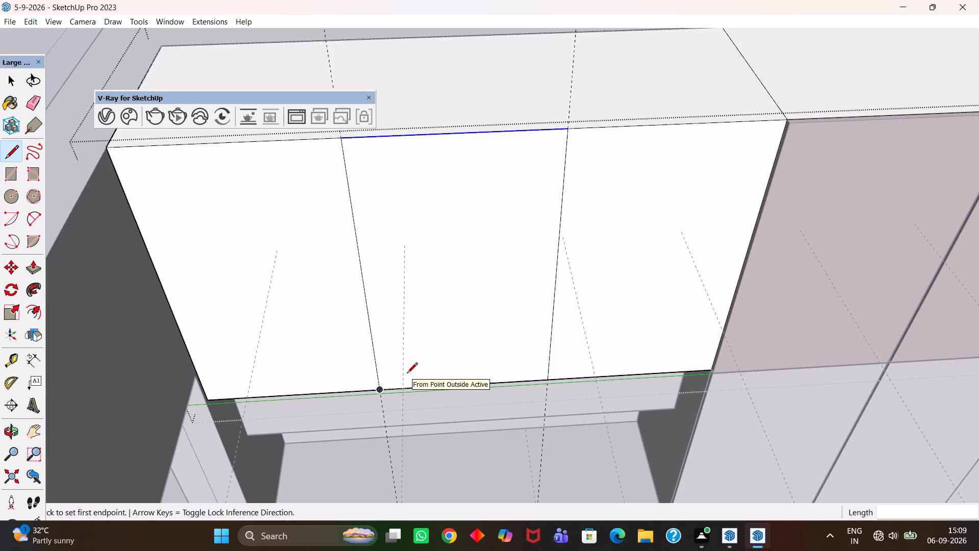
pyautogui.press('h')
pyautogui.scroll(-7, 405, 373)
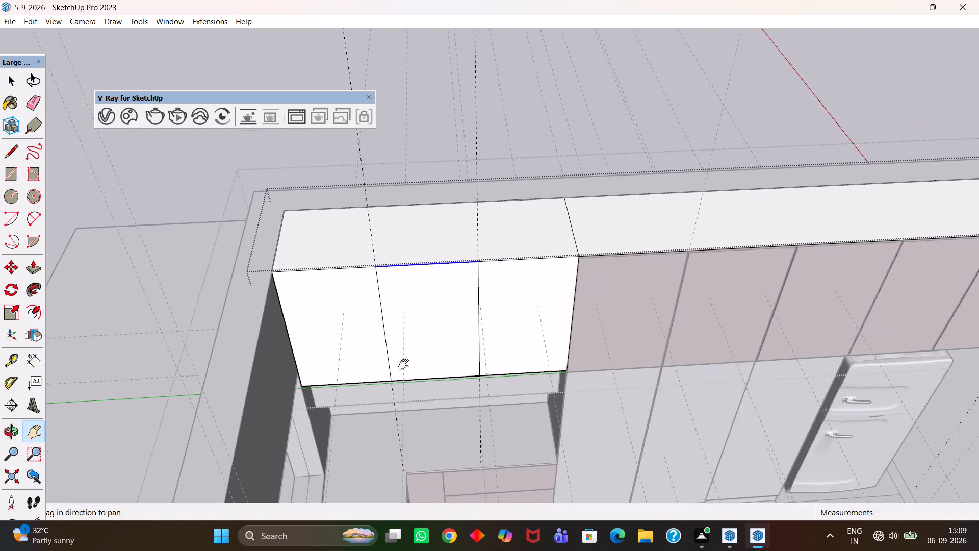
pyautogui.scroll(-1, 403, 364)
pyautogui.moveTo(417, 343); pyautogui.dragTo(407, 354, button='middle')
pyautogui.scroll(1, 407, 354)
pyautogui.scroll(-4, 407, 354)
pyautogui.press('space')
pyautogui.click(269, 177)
# Copy the middle front face of the extended upper carcass about 14' 7" away, clear of the cabinets beyond the side wall.
pyautogui.scroll(1, 432, 330)
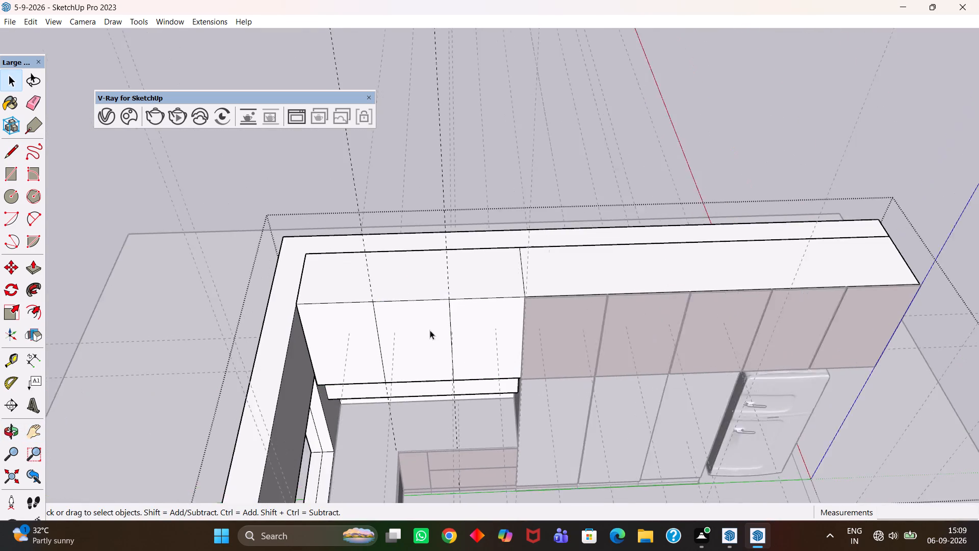
pyautogui.scroll(5, 430, 330)
pyautogui.press('h')
pyautogui.moveTo(401, 341); pyautogui.dragTo(418, 350)
pyautogui.scroll(1, 426, 358)
pyautogui.moveTo(425, 362); pyautogui.dragTo(418, 372, button='middle')
pyautogui.scroll(2, 418, 372)
pyautogui.press('h')
pyautogui.moveTo(420, 388); pyautogui.dragTo(446, 341)
pyautogui.scroll(-3, 446, 340)
pyautogui.moveTo(443, 346); pyautogui.dragTo(434, 366, button='middle')
pyautogui.scroll(3, 434, 366)
pyautogui.press('space')
pyautogui.click(434, 362)
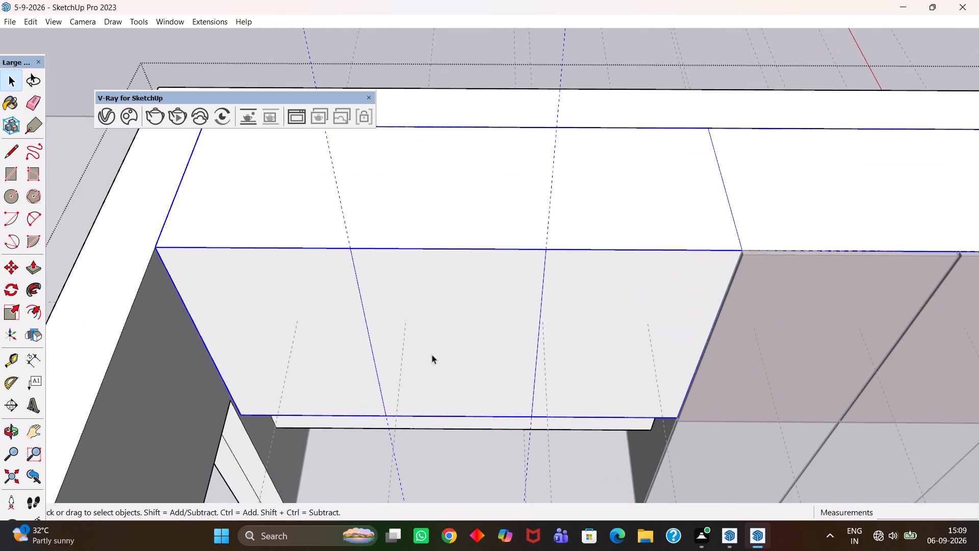
pyautogui.doubleClick(432, 355)
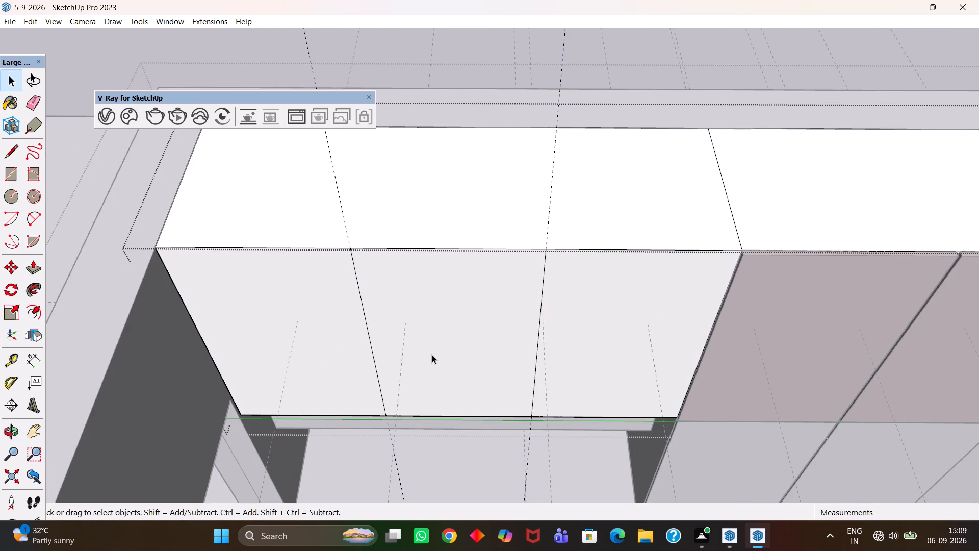
pyautogui.click(429, 350)
pyautogui.scroll(-2, 429, 343)
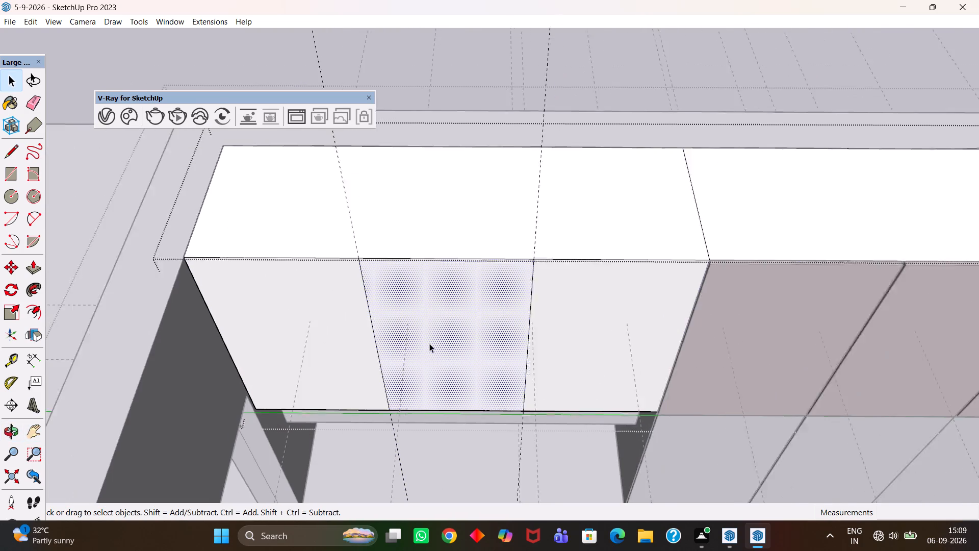
pyautogui.scroll(-2, 429, 343)
pyautogui.moveTo(429, 343); pyautogui.dragTo(436, 367, button='middle')
pyautogui.press('h')
pyautogui.scroll(-5, 436, 367)
pyautogui.scroll(1, 451, 392)
pyautogui.moveTo(451, 392); pyautogui.dragTo(443, 375, button='middle')
pyautogui.press('m')
pyautogui.scroll(2, 443, 375)
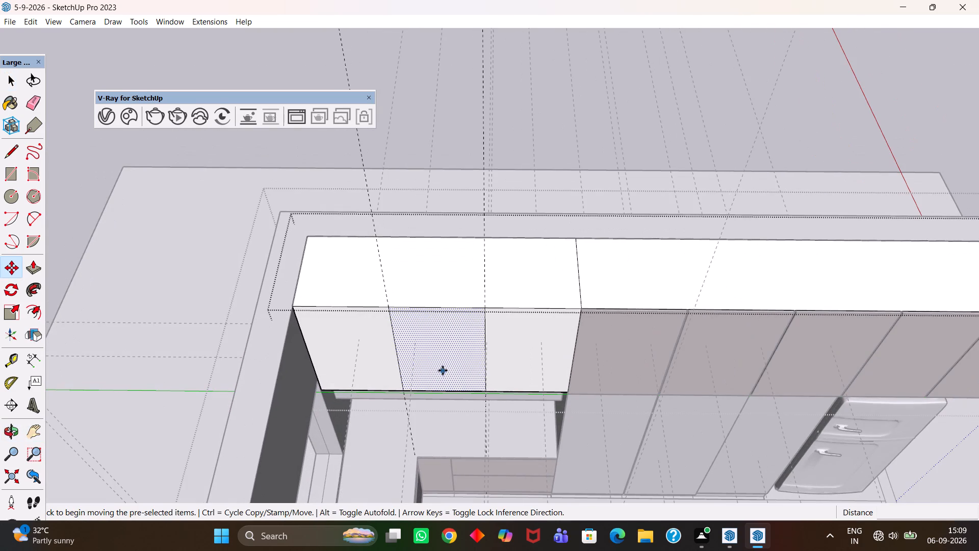
pyautogui.click(443, 370)
pyautogui.scroll(-3, 280, 304)
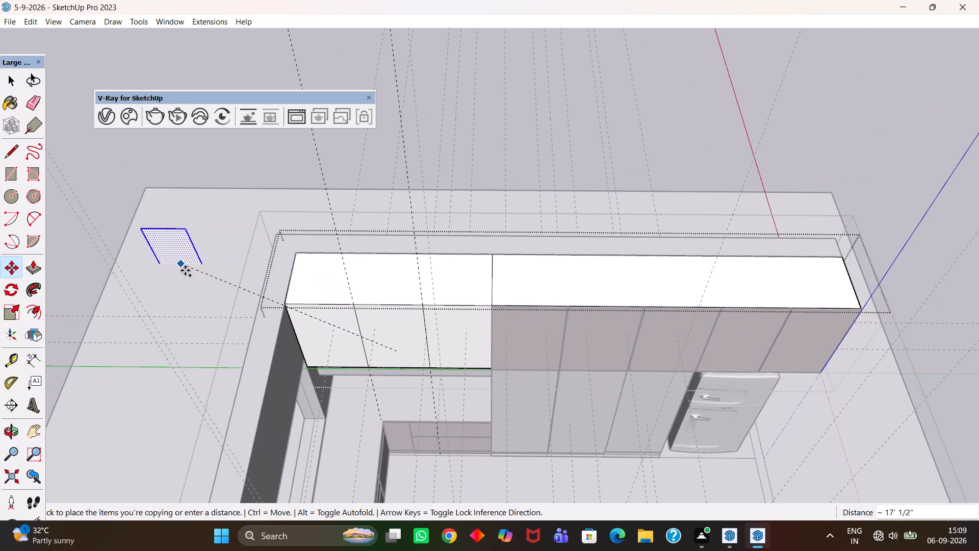
pyautogui.click(213, 295)
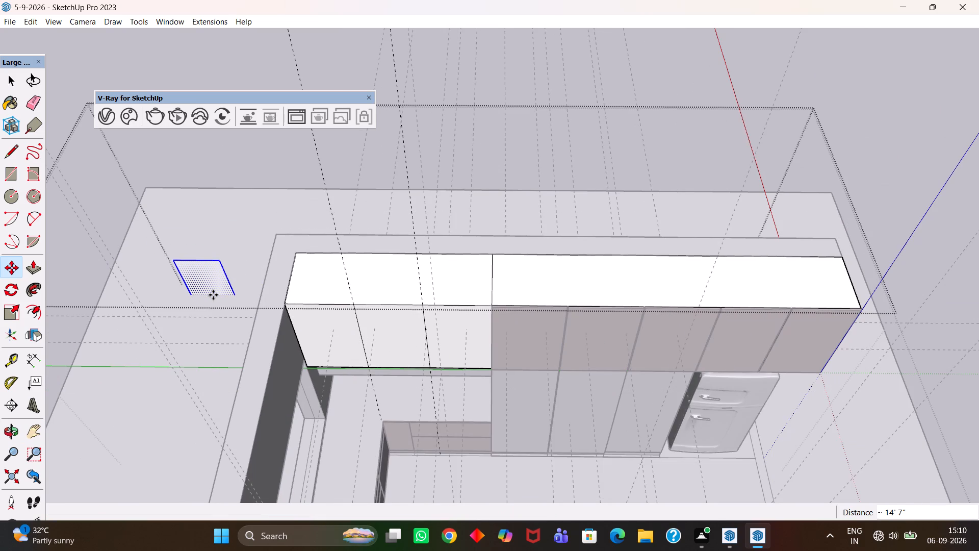
# Pull the copied front face out to an 18 mm thick shutter panel.
pyautogui.press('p')
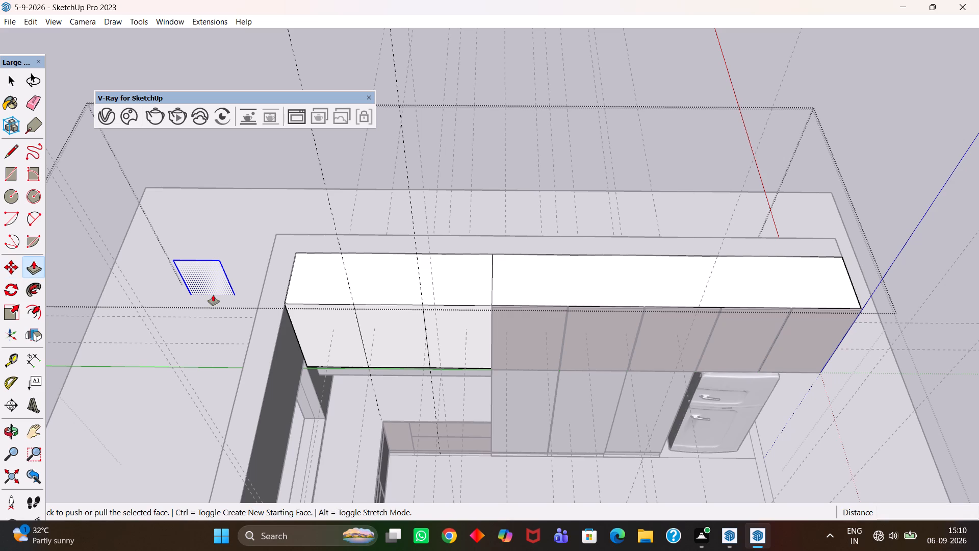
pyautogui.click(203, 279)
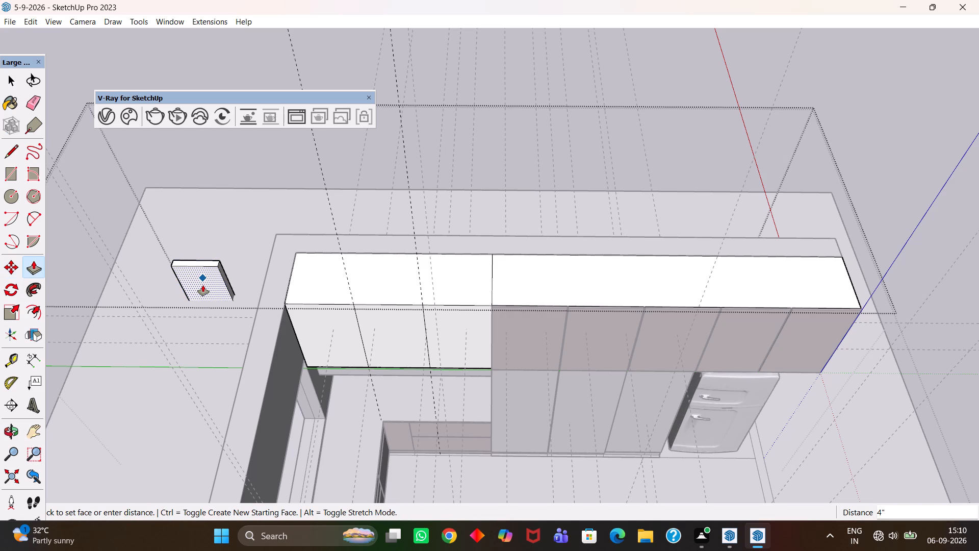
pyautogui.write('18mm')
pyautogui.press('Return')
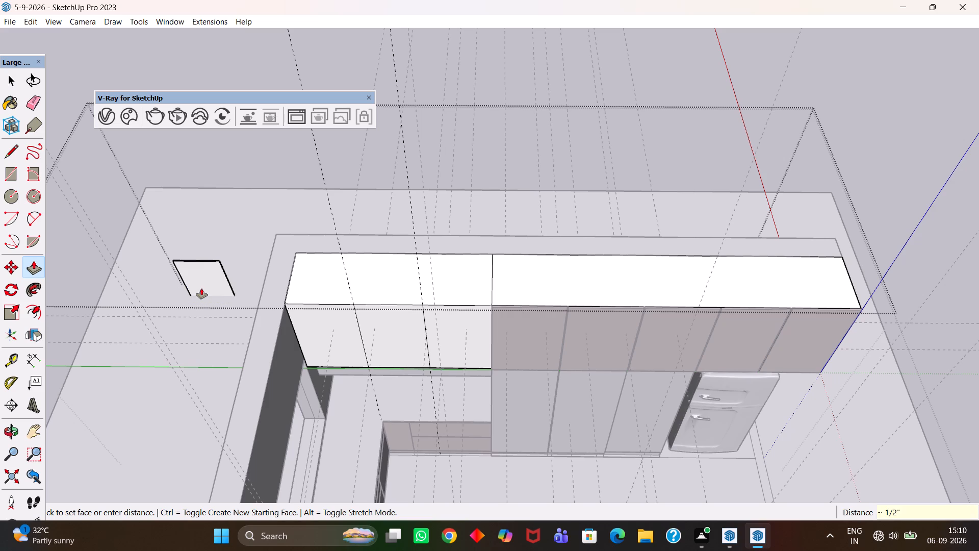
# Make the whole 18 mm shutter panel a group.
pyautogui.press('h')
pyautogui.scroll(10, 201, 288)
pyautogui.moveTo(212, 275); pyautogui.dragTo(212, 297, button='middle')
pyautogui.press('space')
pyautogui.scroll(1, 219, 279)
pyautogui.tripleClick(219, 275)
pyautogui.click(219, 275)
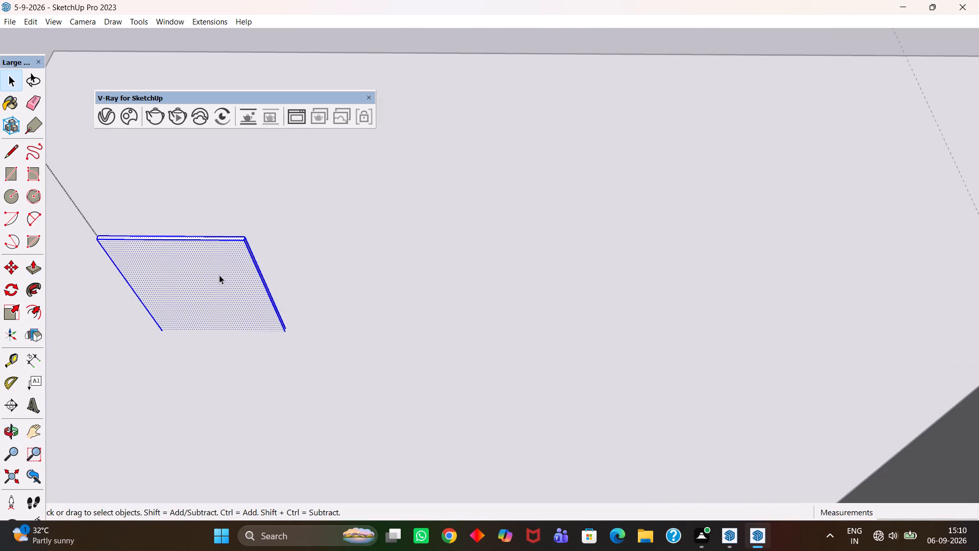
pyautogui.rightClick(219, 275)
pyautogui.click(276, 375)
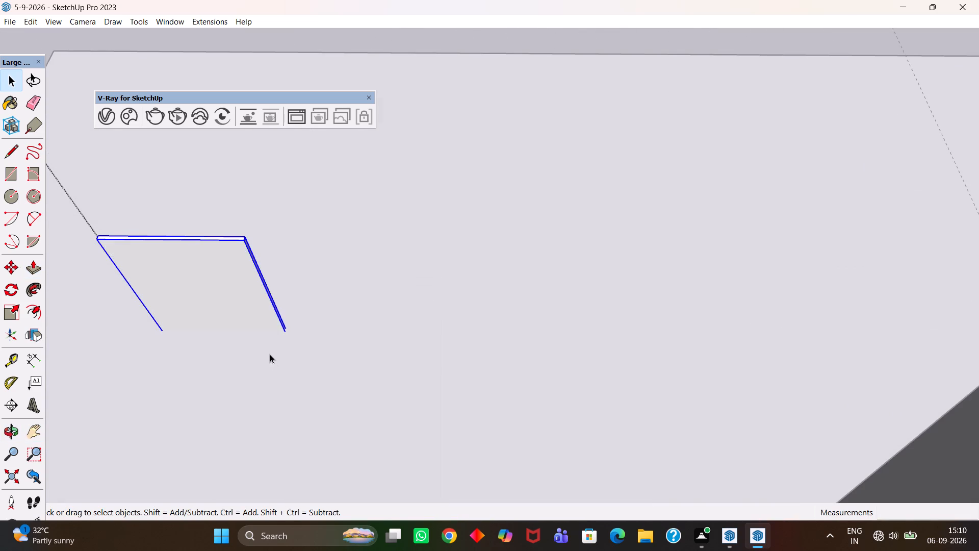
# Move the shutter group by its top corner onto the carcass front, directly beside the painted upper shutters.
pyautogui.scroll(-5, 267, 345)
pyautogui.press('m')
pyautogui.click(257, 274)
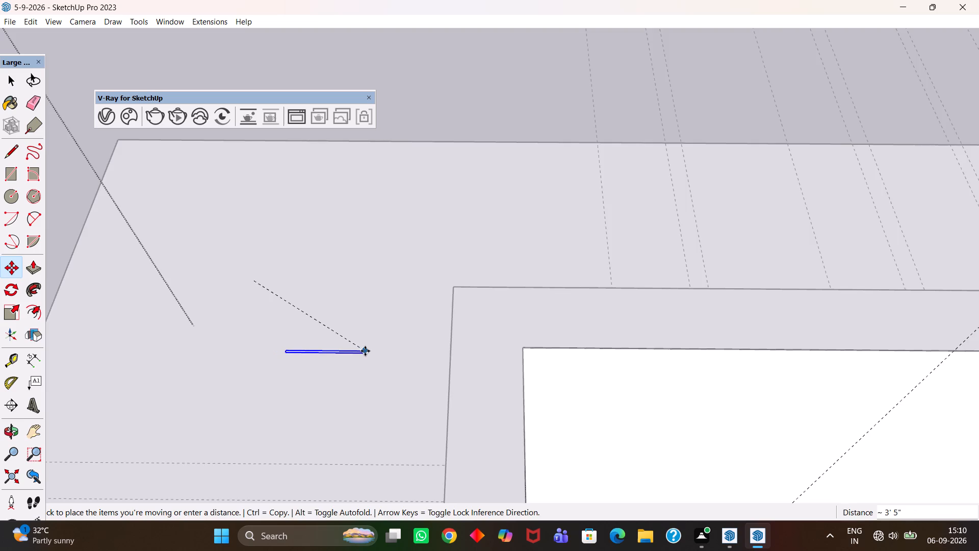
pyautogui.scroll(-7, 366, 352)
pyautogui.press('h')
pyautogui.moveTo(596, 394); pyautogui.dragTo(461, 293)
pyautogui.scroll(9, 442, 318)
pyautogui.press('Escape')
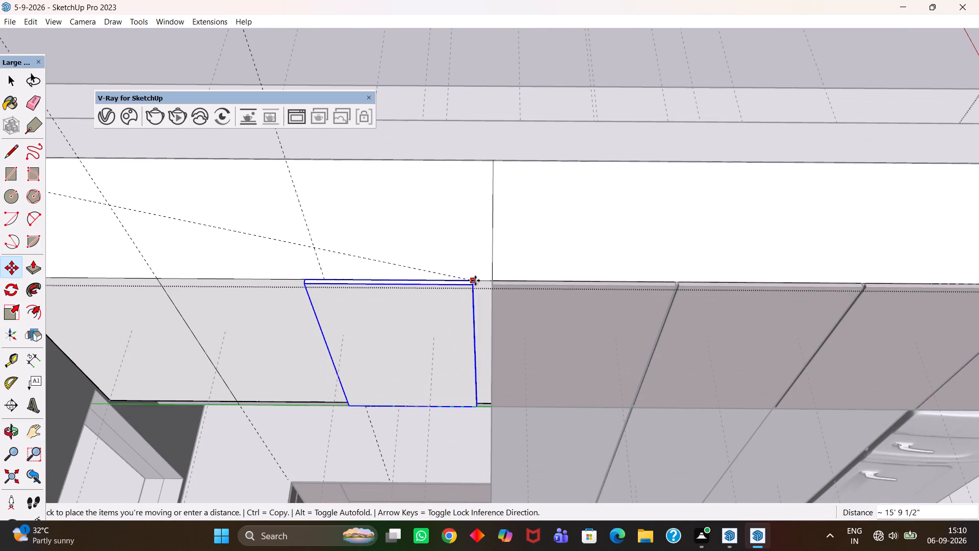
pyautogui.scroll(1, 489, 278)
pyautogui.click(489, 278)
# Push the placed shutter's free side face inward 5 mm to leave a gap at the division line.
pyautogui.scroll(-6, 486, 286)
pyautogui.press('h')
pyautogui.scroll(6, 371, 321)
pyautogui.moveTo(369, 321); pyautogui.dragTo(535, 317, button='middle')
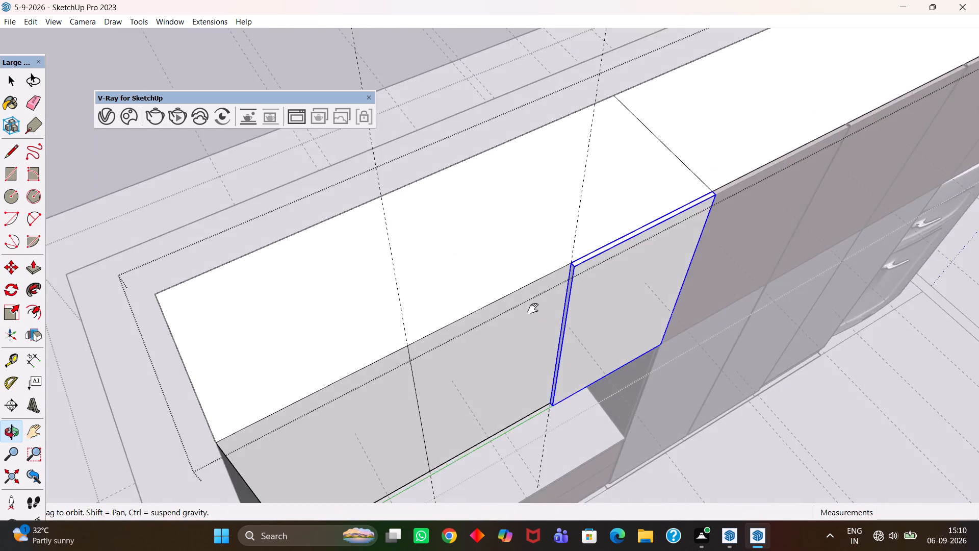
pyautogui.scroll(11, 533, 309)
pyautogui.press('space')
pyautogui.doubleClick(588, 267)
pyautogui.click(587, 262)
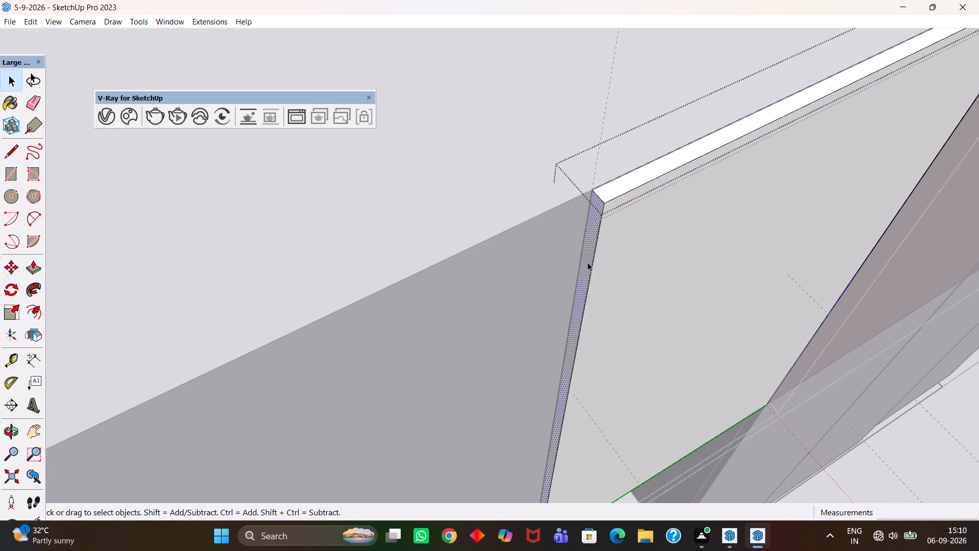
pyautogui.press('p')
pyautogui.click(587, 262)
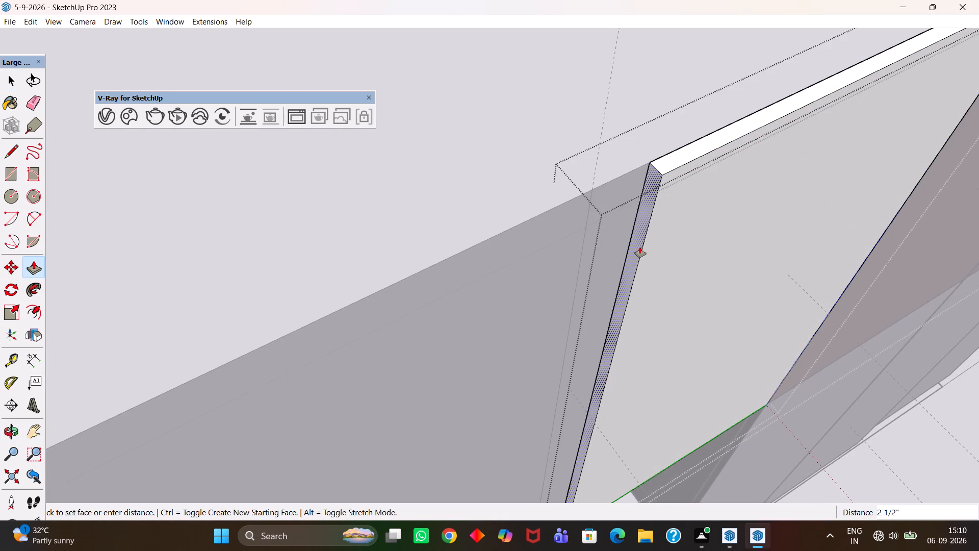
pyautogui.write('5mm')
pyautogui.press('Return')
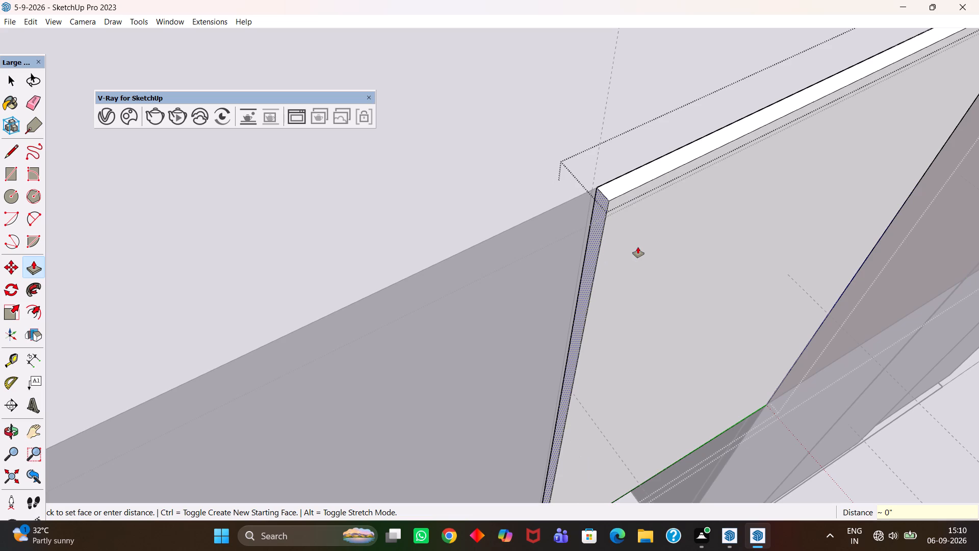
# Copy the shutter to the carcass's far end at the side wall and divide the spacing by 2 to fill the middle bay.
pyautogui.press('h')
pyautogui.scroll(-13, 610, 247)
pyautogui.moveTo(630, 264); pyautogui.dragTo(584, 281, button='middle')
pyautogui.scroll(-4, 584, 281)
pyautogui.moveTo(588, 364); pyautogui.dragTo(533, 349, button='middle')
pyautogui.press('space')
pyautogui.click(595, 478)
pyautogui.click(562, 302)
pyautogui.moveTo(535, 265); pyautogui.dragTo(529, 275, button='middle')
pyautogui.scroll(3, 529, 275)
pyautogui.press('m')
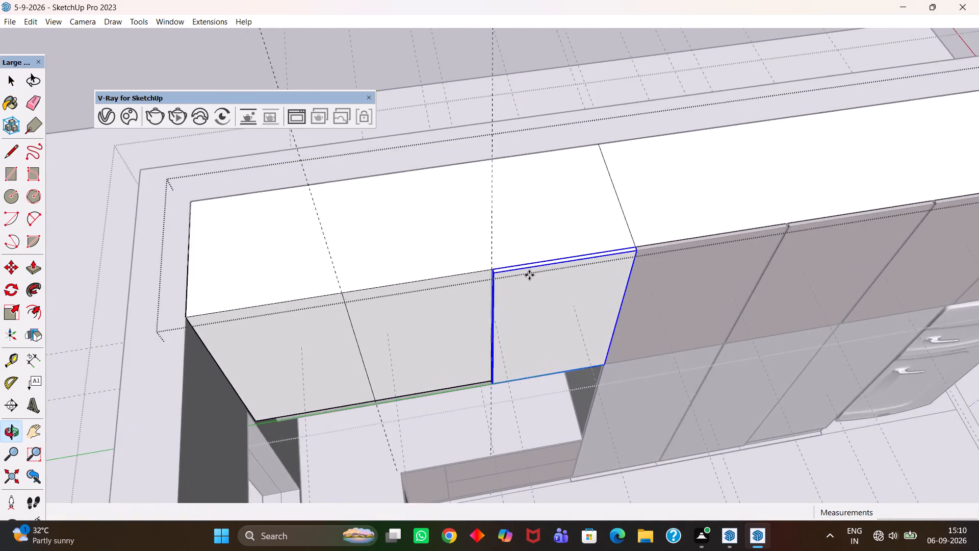
pyautogui.scroll(3, 471, 257)
pyautogui.click(485, 271)
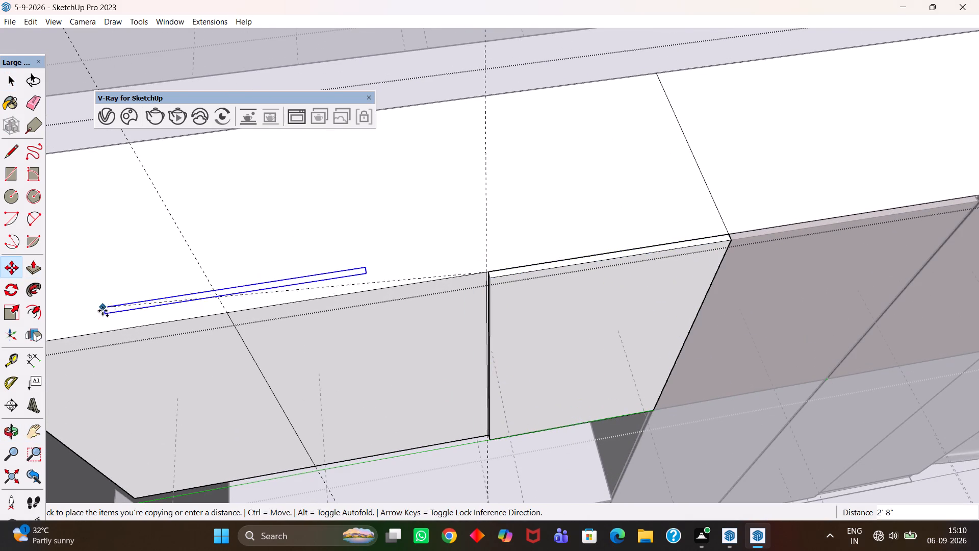
pyautogui.scroll(-7, 179, 326)
pyautogui.press('h')
pyautogui.moveTo(141, 330); pyautogui.dragTo(269, 324)
pyautogui.middleClick(250, 331)
pyautogui.scroll(2, 250, 331)
pyautogui.press('Escape')
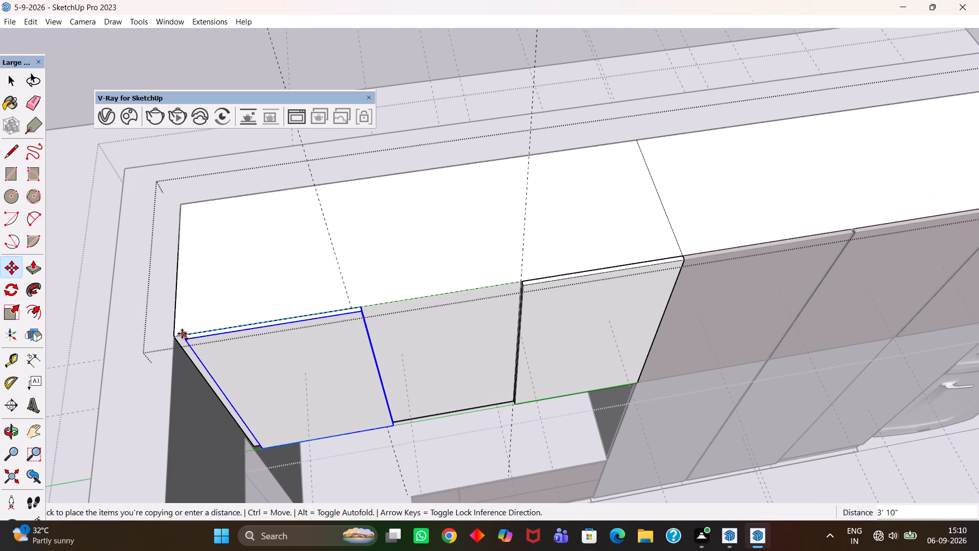
pyautogui.click(172, 336)
pyautogui.write('/2')
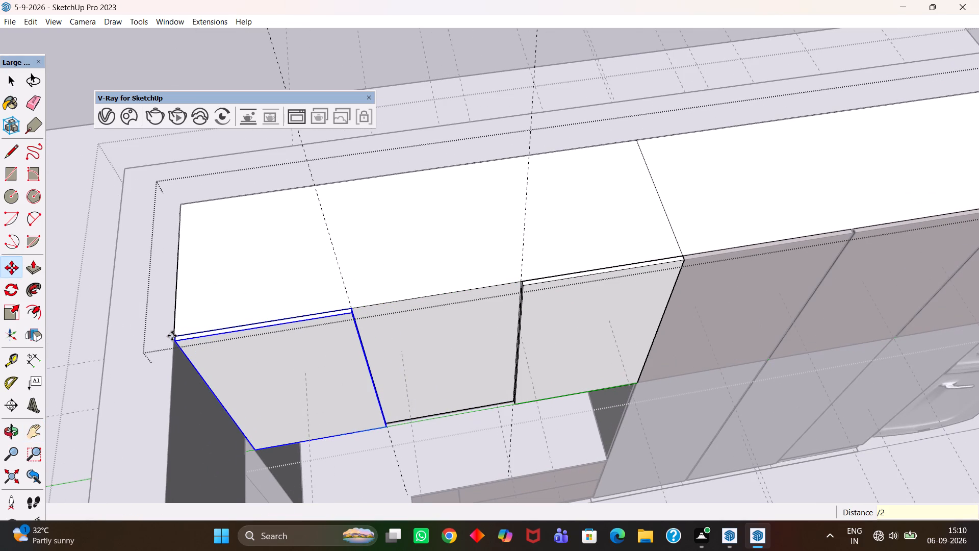
pyautogui.press('Return')
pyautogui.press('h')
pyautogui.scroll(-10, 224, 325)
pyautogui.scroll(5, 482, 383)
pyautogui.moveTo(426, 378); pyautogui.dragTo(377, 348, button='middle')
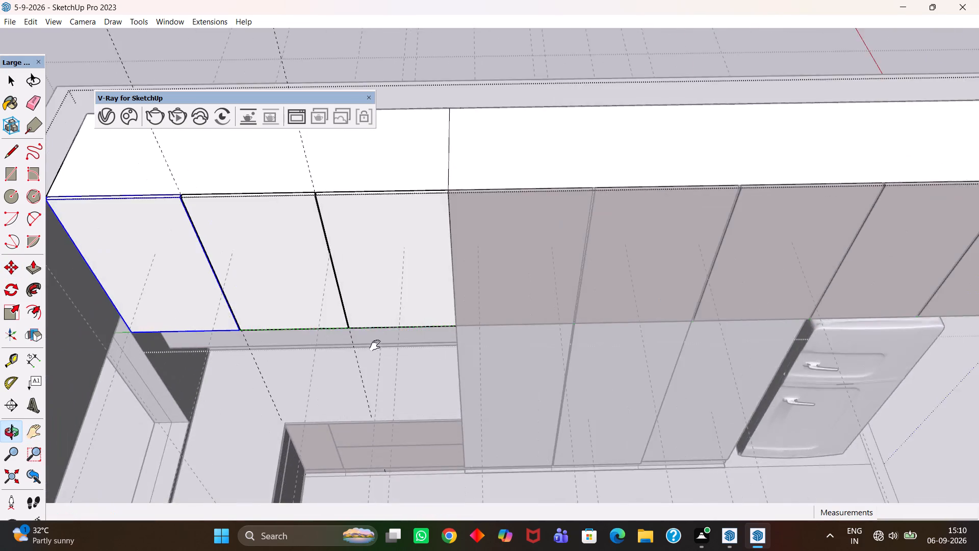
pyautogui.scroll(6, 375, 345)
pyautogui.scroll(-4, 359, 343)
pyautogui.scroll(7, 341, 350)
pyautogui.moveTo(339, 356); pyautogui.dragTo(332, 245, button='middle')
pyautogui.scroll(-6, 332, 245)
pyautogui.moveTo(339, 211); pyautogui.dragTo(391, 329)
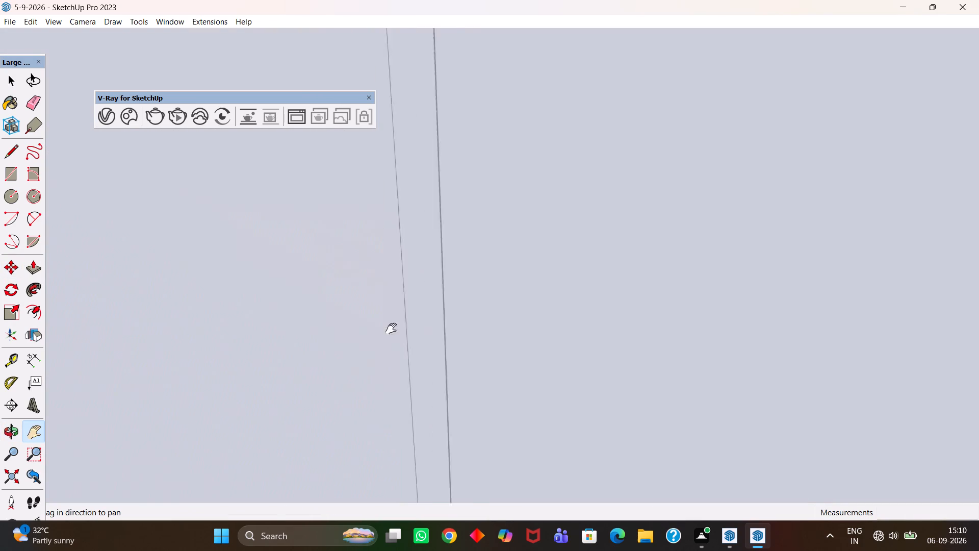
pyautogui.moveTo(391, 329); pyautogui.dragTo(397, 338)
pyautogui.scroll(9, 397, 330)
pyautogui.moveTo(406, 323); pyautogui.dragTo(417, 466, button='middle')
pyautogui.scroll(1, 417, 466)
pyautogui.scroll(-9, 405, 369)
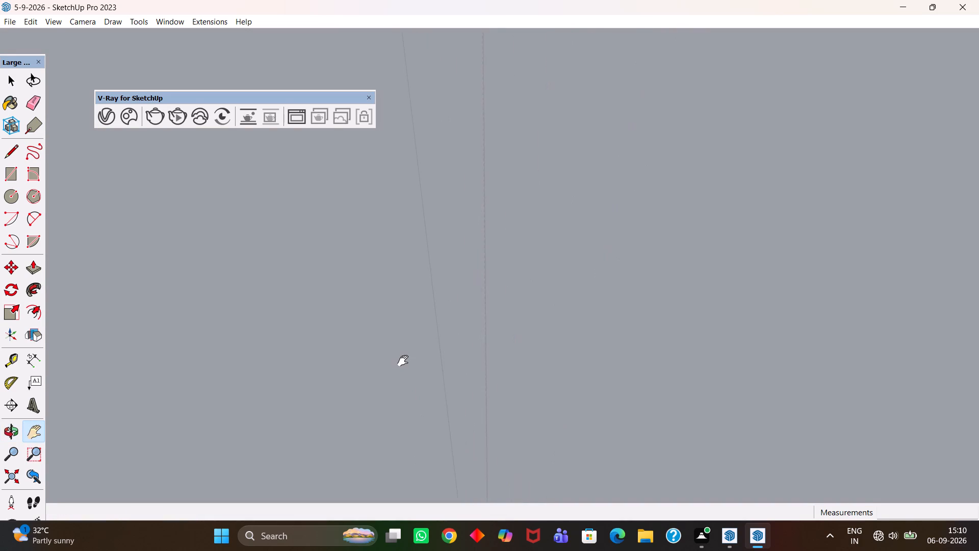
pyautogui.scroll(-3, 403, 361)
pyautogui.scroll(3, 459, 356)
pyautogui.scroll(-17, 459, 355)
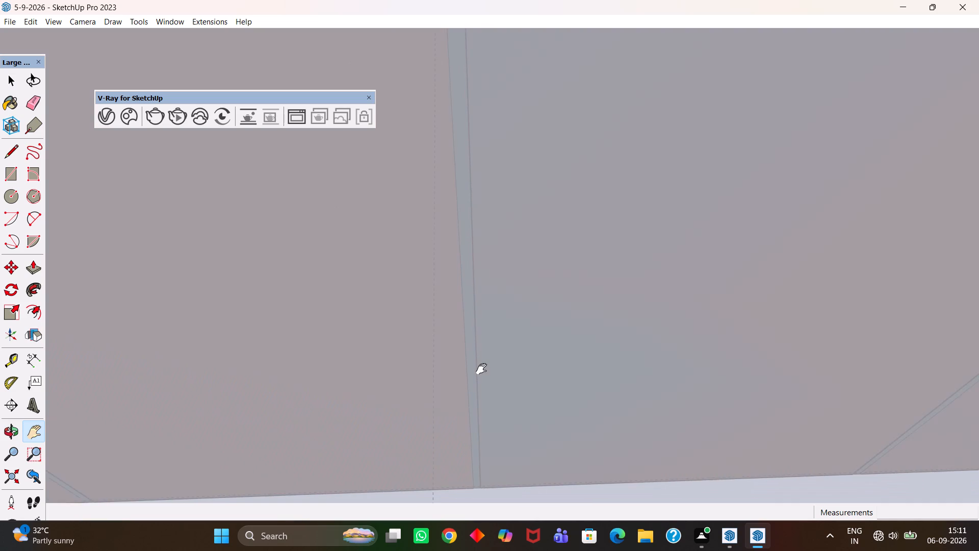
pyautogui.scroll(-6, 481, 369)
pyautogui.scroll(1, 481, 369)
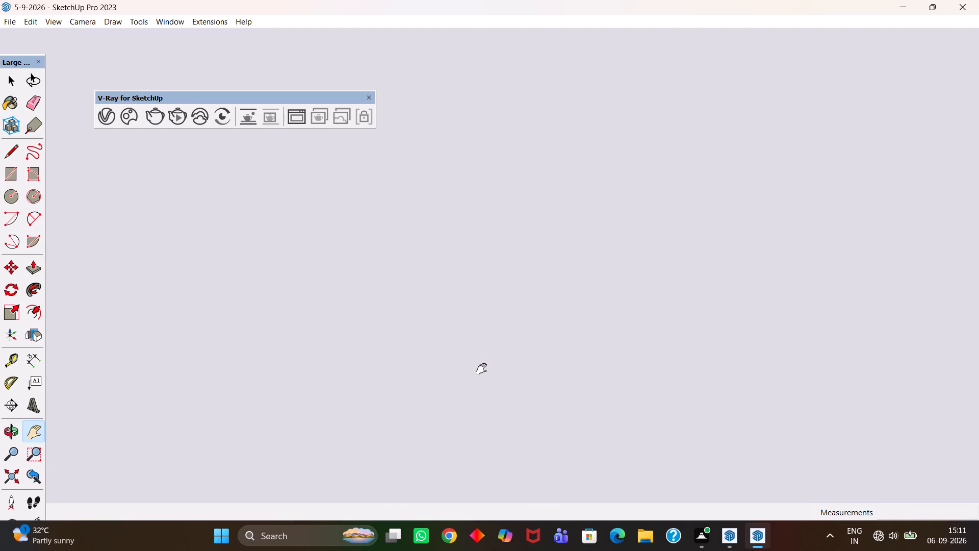
# Divide the bottom edge of the blank cabinet face below the three upper shutters into 3 equal segments.
pyautogui.scroll(-17, 481, 369)
pyautogui.scroll(4, 481, 369)
pyautogui.scroll(-8, 481, 369)
pyautogui.scroll(1, 484, 360)
pyautogui.scroll(-19, 484, 360)
pyautogui.scroll(1, 486, 338)
pyautogui.scroll(-5, 486, 338)
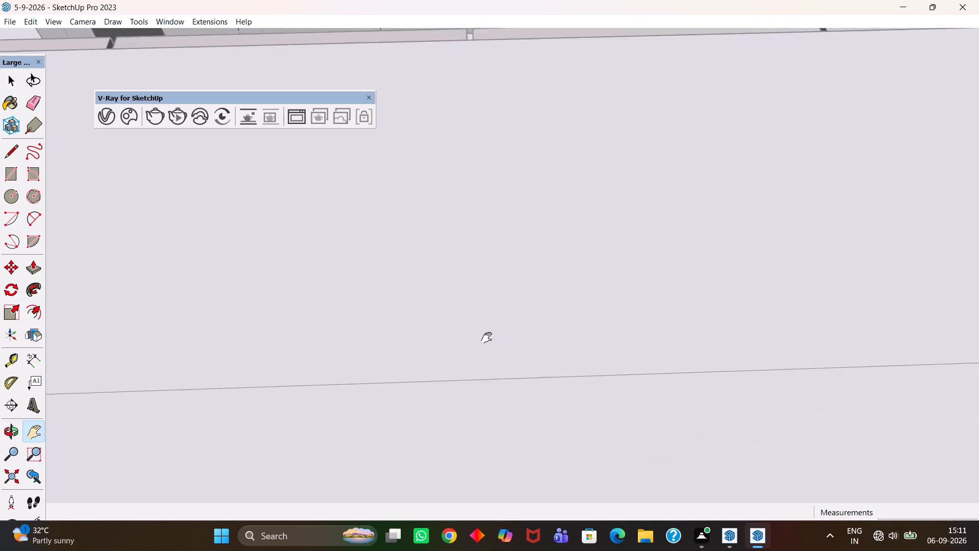
pyautogui.scroll(-10, 486, 338)
pyautogui.moveTo(478, 230); pyautogui.dragTo(479, 303, button='middle')
pyautogui.scroll(1, 476, 303)
pyautogui.press('h')
pyautogui.moveTo(466, 180); pyautogui.dragTo(492, 346)
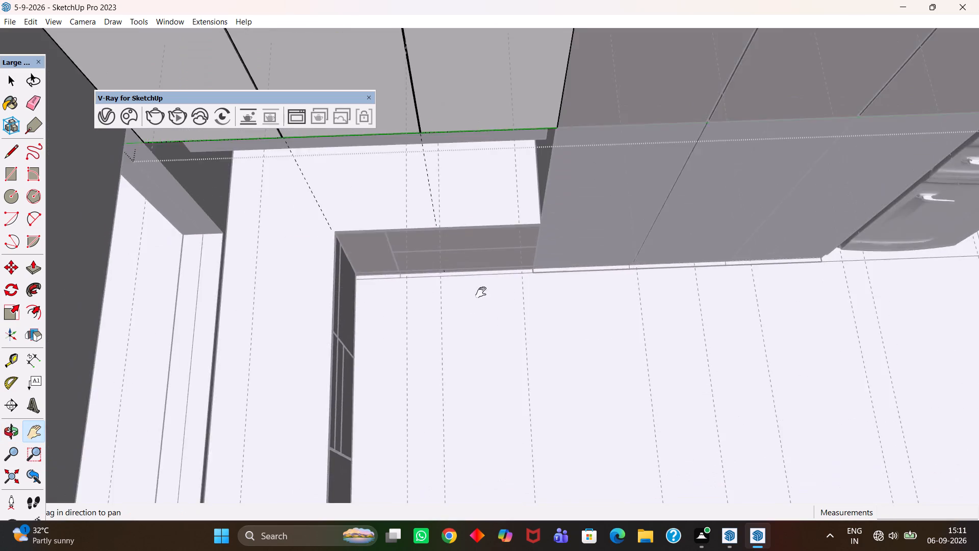
pyautogui.moveTo(479, 252); pyautogui.dragTo(488, 347)
pyautogui.moveTo(488, 392); pyautogui.dragTo(457, 302, button='middle')
pyautogui.scroll(1, 435, 246)
pyautogui.moveTo(426, 242); pyautogui.dragTo(441, 423)
pyautogui.scroll(4, 436, 420)
pyautogui.moveTo(447, 432); pyautogui.dragTo(425, 347, button='middle')
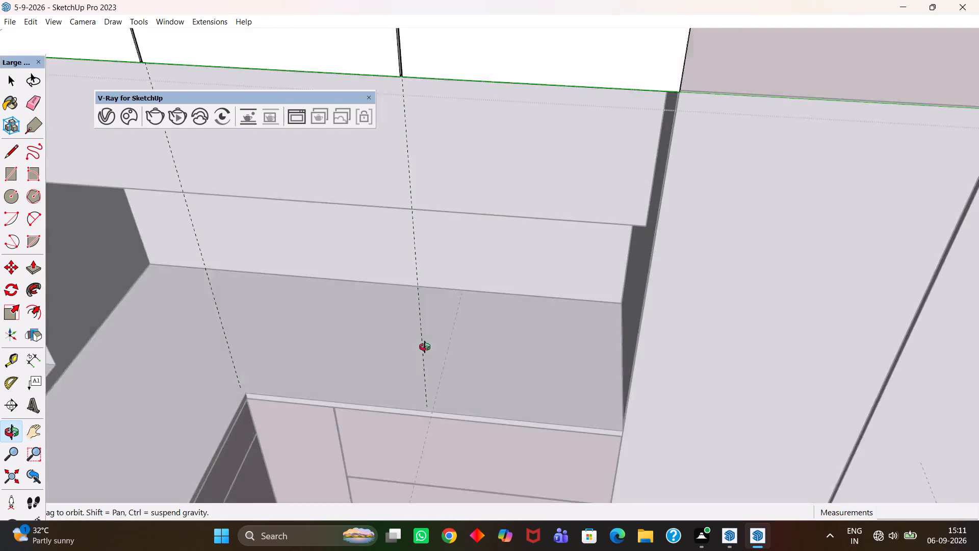
pyautogui.moveTo(425, 347); pyautogui.dragTo(443, 331, button='middle')
pyautogui.scroll(1, 430, 323)
pyautogui.moveTo(440, 277); pyautogui.dragTo(440, 440)
pyautogui.scroll(-4, 440, 437)
pyautogui.scroll(1, 441, 436)
pyautogui.moveTo(442, 435); pyautogui.dragTo(467, 392, button='middle')
pyautogui.scroll(1, 472, 376)
pyautogui.press('space')
pyautogui.doubleClick(429, 286)
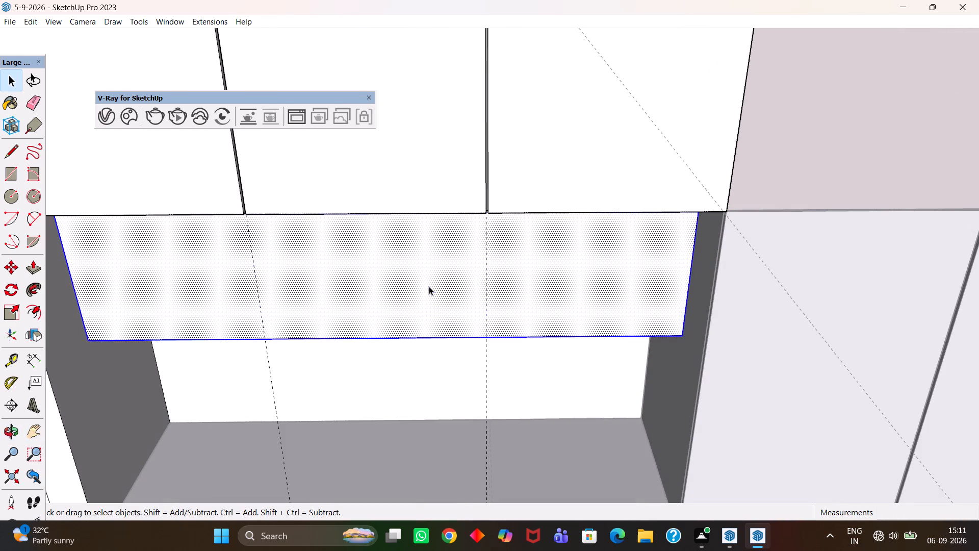
pyautogui.moveTo(431, 311); pyautogui.dragTo(427, 230, button='middle')
pyautogui.scroll(1, 420, 298)
pyautogui.press('h')
pyautogui.moveTo(435, 244); pyautogui.dragTo(479, 311)
pyautogui.moveTo(487, 343); pyautogui.dragTo(484, 266, button='middle')
pyautogui.scroll(1, 483, 290)
pyautogui.press('space')
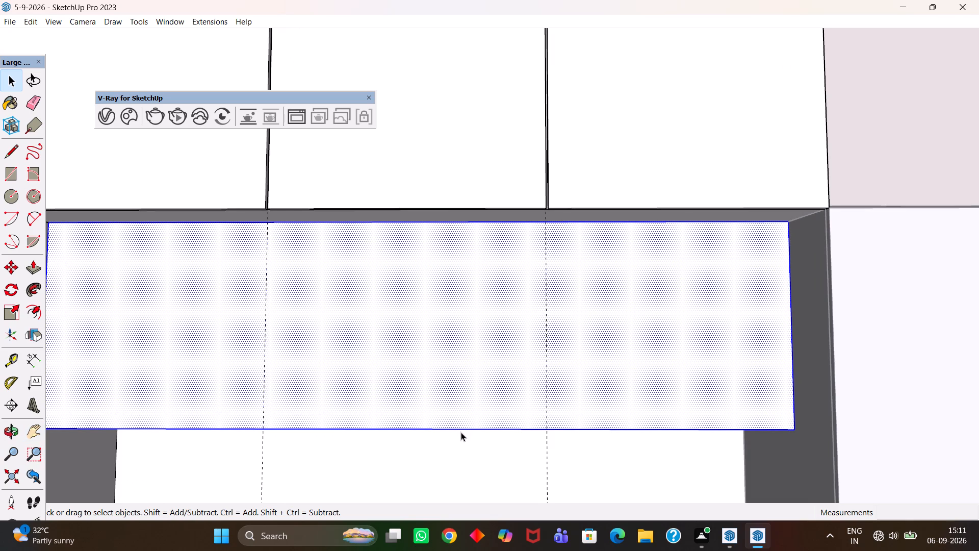
pyautogui.press('r')
pyautogui.press('space')
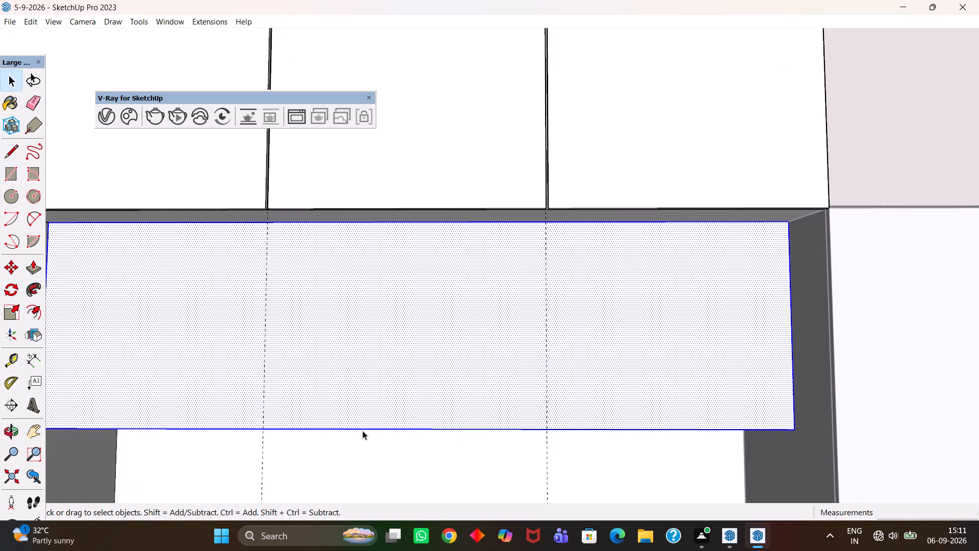
pyautogui.click(363, 429)
pyautogui.rightClick(366, 429)
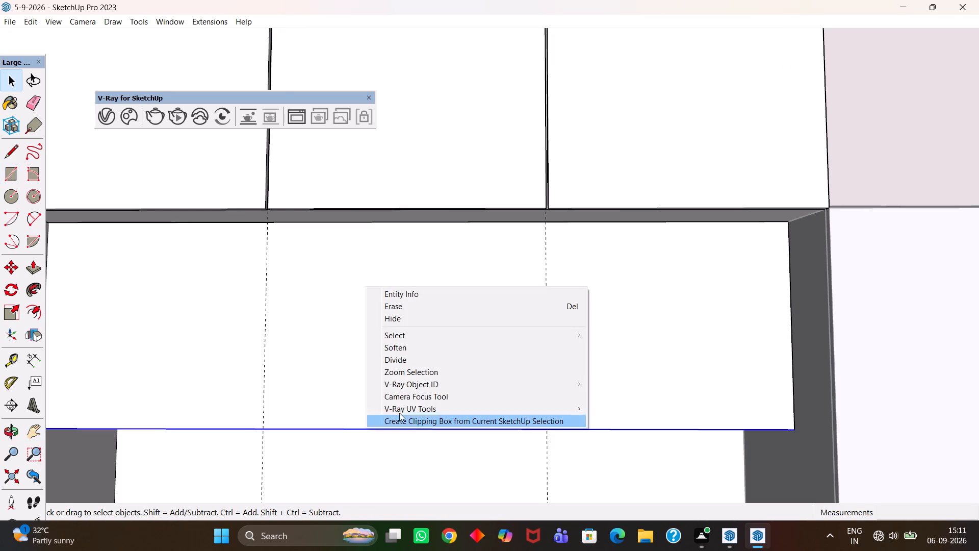
pyautogui.click(398, 362)
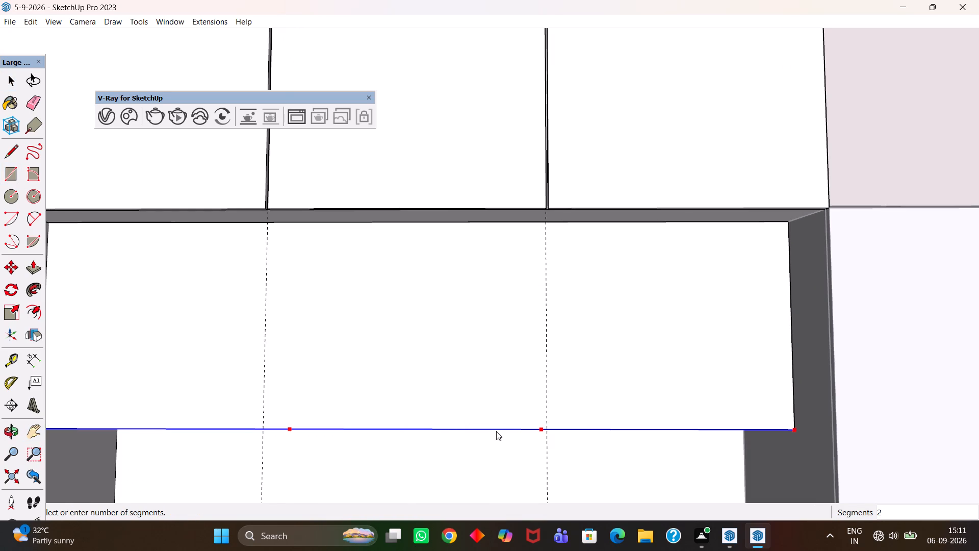
pyautogui.click(505, 433)
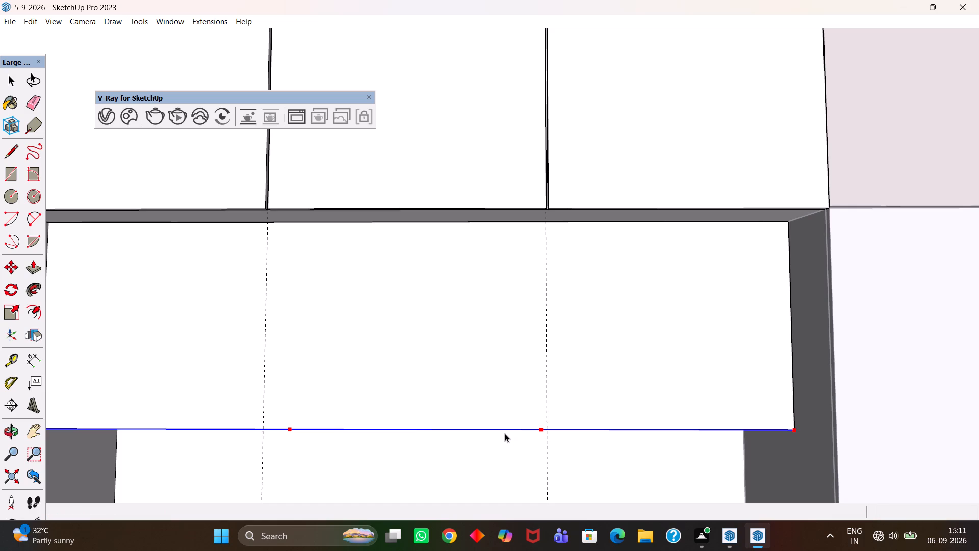
# Place a vertical guide parallel to the face's side edge next to the tall units, through the nearest division point.
pyautogui.press('t')
pyautogui.press('space')
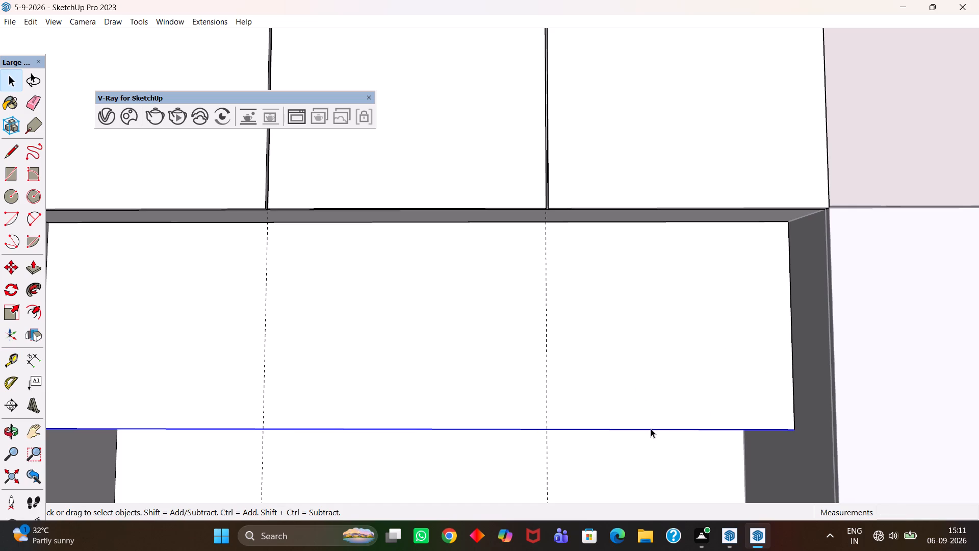
pyautogui.click(640, 428)
pyautogui.click(640, 428)
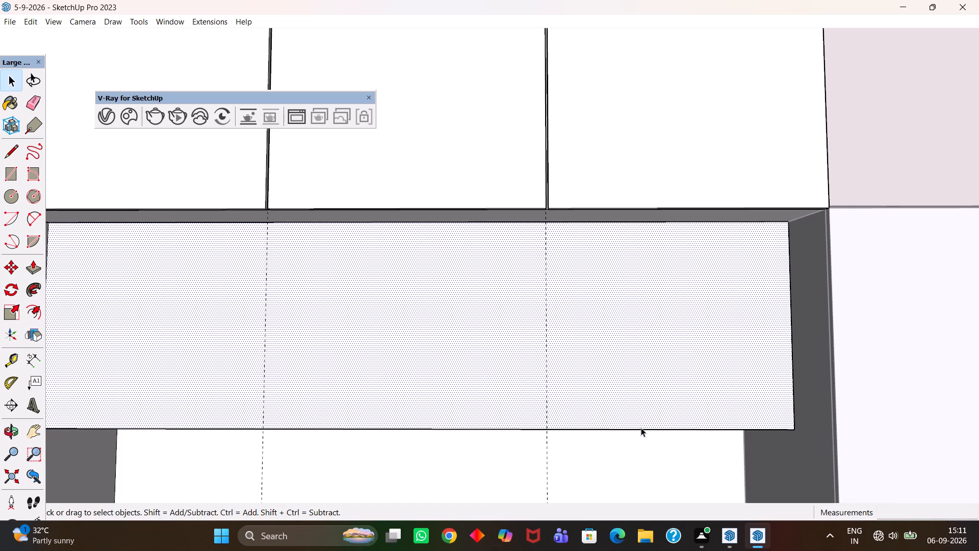
pyautogui.click(641, 428)
pyautogui.press('t')
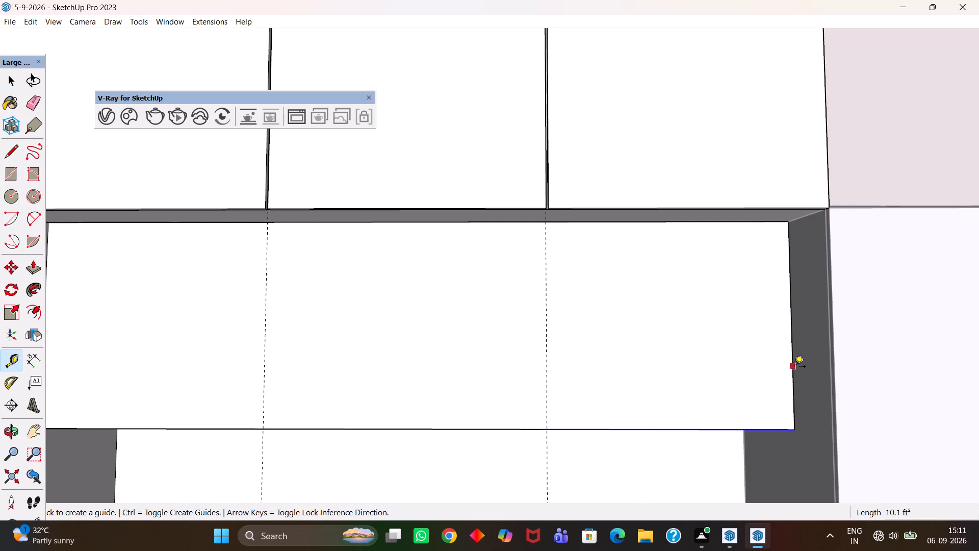
pyautogui.click(794, 369)
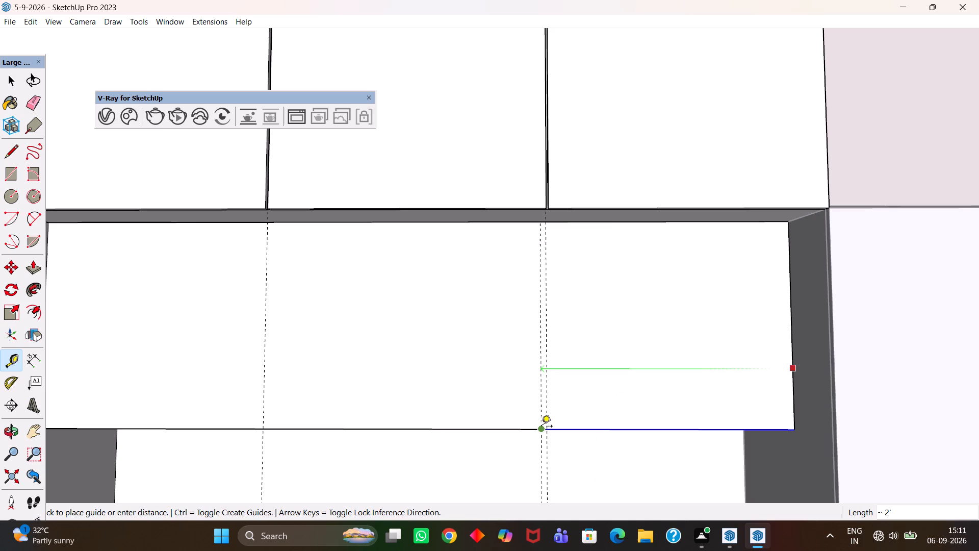
pyautogui.click(542, 427)
# Draw a vertical line along the guide from the division point to the top edge, splitting off the face's end third.
pyautogui.scroll(3, 542, 427)
pyautogui.press('l')
pyautogui.click(543, 433)
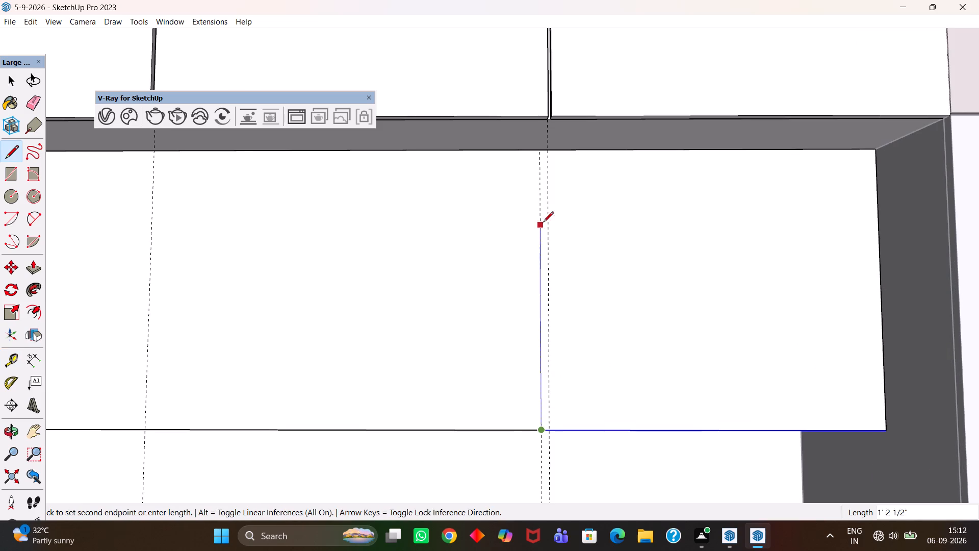
pyautogui.click(539, 153)
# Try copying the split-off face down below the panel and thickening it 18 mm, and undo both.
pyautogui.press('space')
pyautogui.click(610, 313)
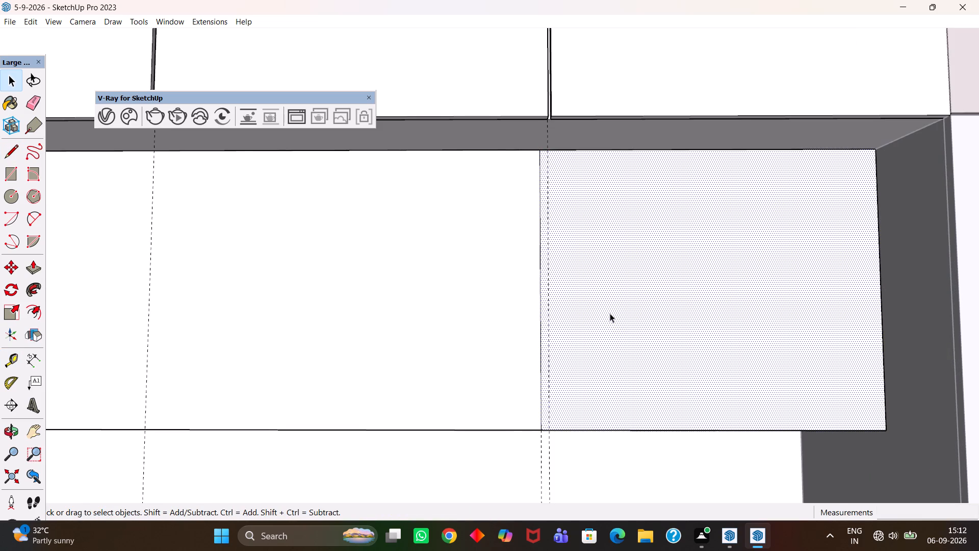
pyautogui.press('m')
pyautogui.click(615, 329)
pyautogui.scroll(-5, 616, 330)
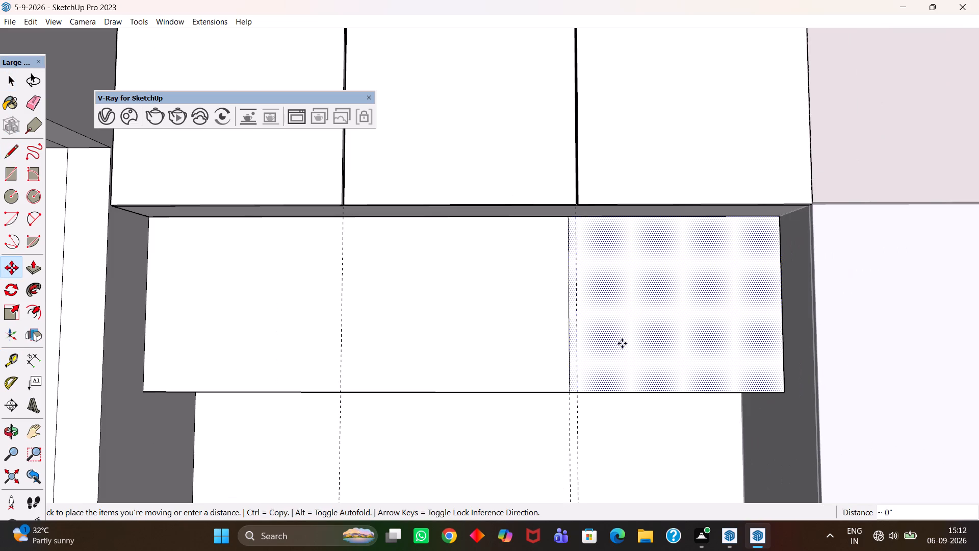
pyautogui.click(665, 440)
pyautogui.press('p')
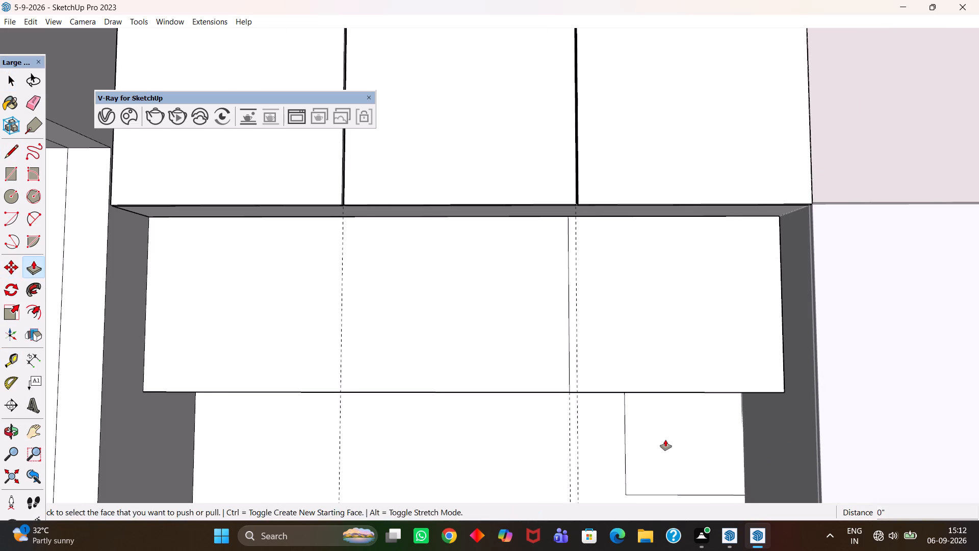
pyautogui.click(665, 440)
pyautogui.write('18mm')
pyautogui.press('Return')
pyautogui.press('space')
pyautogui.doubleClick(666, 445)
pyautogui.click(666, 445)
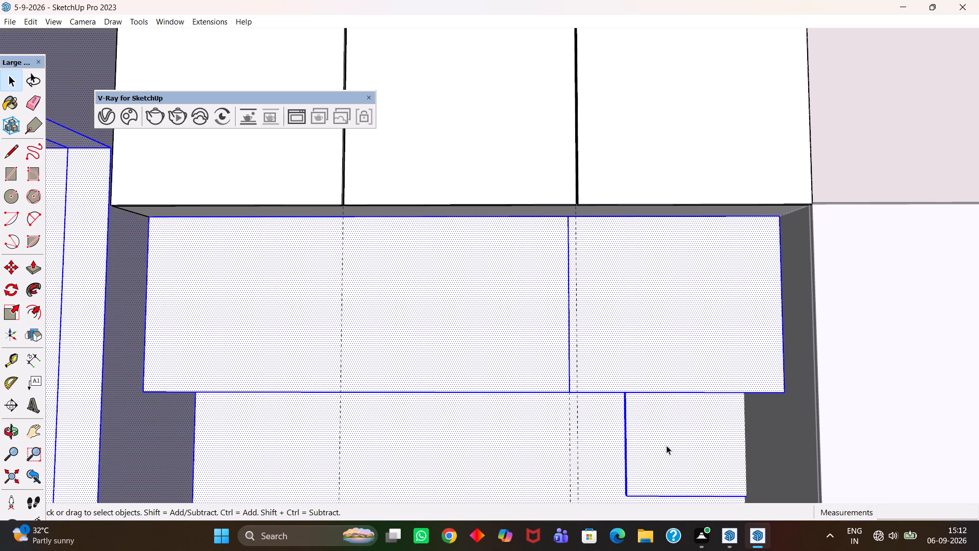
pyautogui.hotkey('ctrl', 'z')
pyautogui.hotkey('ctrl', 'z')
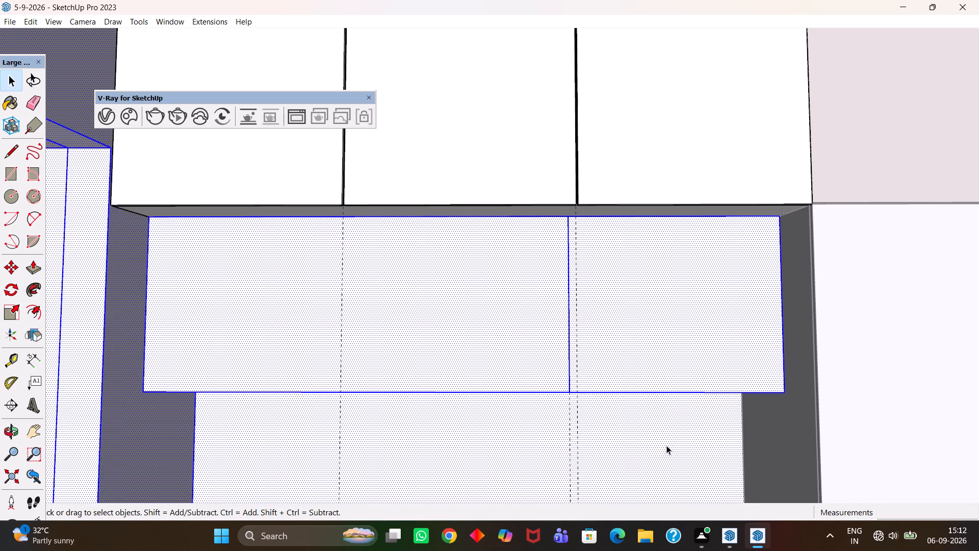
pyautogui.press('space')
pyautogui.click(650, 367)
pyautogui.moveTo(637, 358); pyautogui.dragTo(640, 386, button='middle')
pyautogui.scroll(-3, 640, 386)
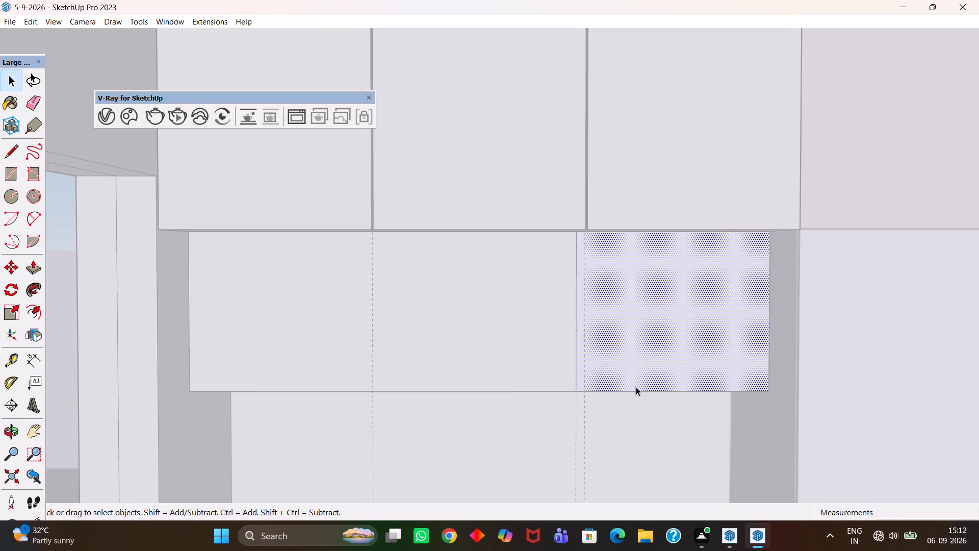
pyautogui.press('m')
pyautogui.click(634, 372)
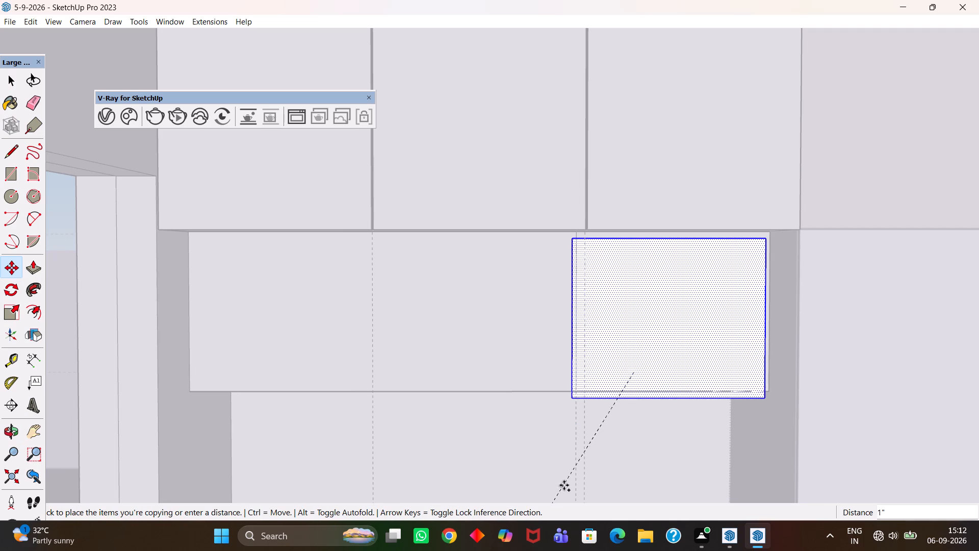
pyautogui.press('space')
# Copy the split-off end-third face out of the recess into the open space in front of the base drawers.
pyautogui.moveTo(585, 378); pyautogui.dragTo(624, 434, button='middle')
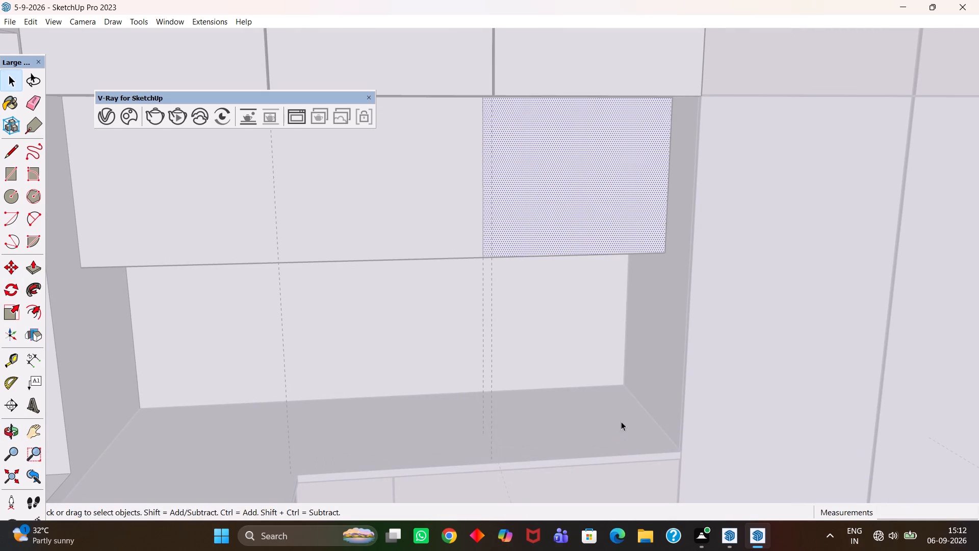
pyautogui.press('h')
pyautogui.moveTo(562, 364); pyautogui.dragTo(603, 412, button='middle')
pyautogui.press('h')
pyautogui.scroll(1, 603, 412)
pyautogui.moveTo(537, 287); pyautogui.dragTo(591, 503)
pyautogui.moveTo(501, 293); pyautogui.dragTo(580, 442)
pyautogui.moveTo(455, 307); pyautogui.dragTo(555, 396, button='middle')
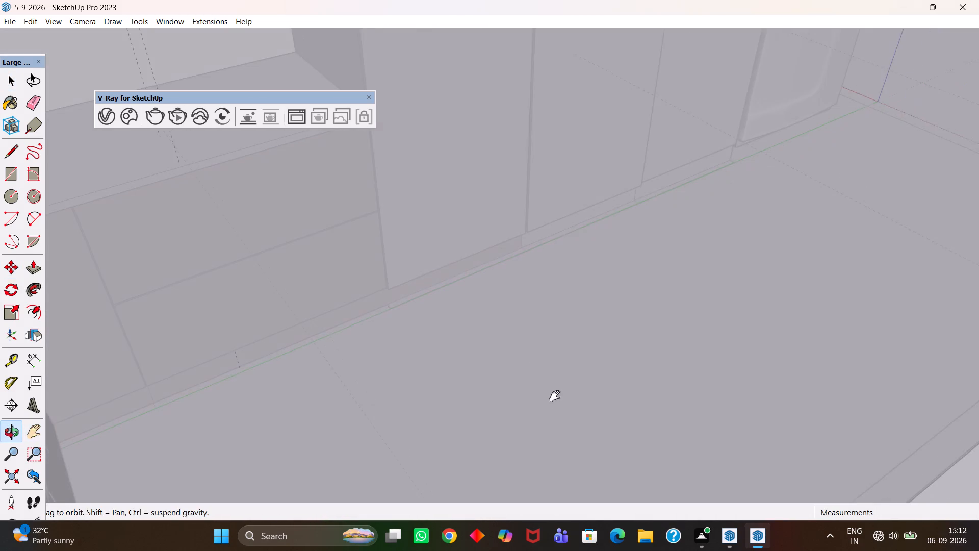
pyautogui.moveTo(555, 396); pyautogui.dragTo(555, 402, button='middle')
pyautogui.moveTo(437, 265); pyautogui.dragTo(620, 483)
pyautogui.moveTo(300, 203); pyautogui.dragTo(561, 427)
pyautogui.moveTo(509, 383); pyautogui.dragTo(600, 486, button='middle')
pyautogui.scroll(-4, 378, 311)
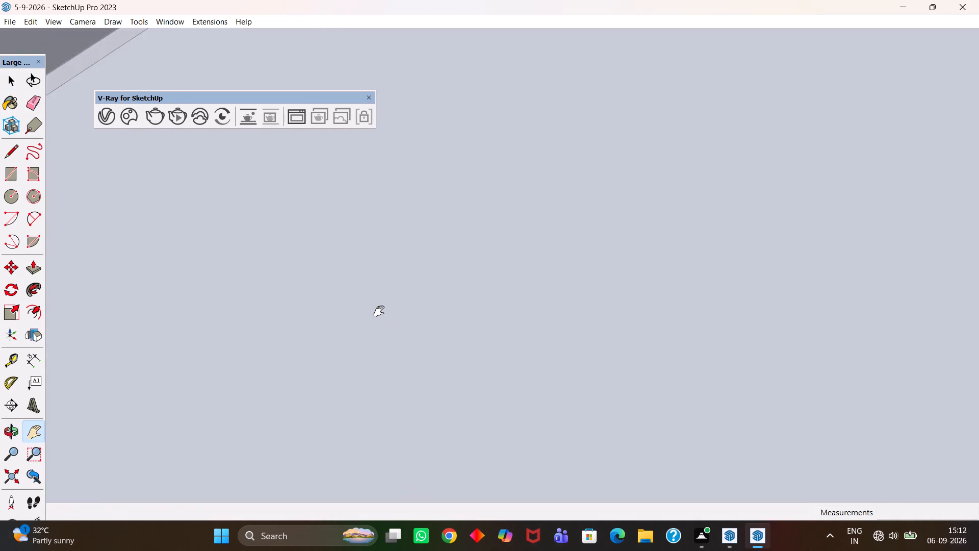
pyautogui.scroll(-16, 379, 311)
pyautogui.moveTo(357, 300); pyautogui.dragTo(706, 402)
pyautogui.moveTo(411, 307); pyautogui.dragTo(645, 410)
pyautogui.scroll(-3, 632, 398)
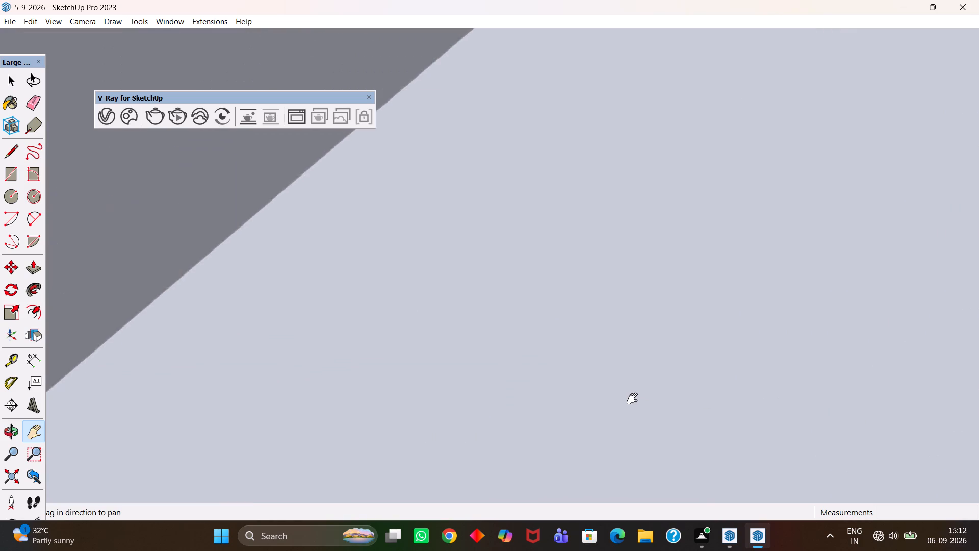
pyautogui.scroll(-20, 632, 398)
pyautogui.scroll(-19, 632, 398)
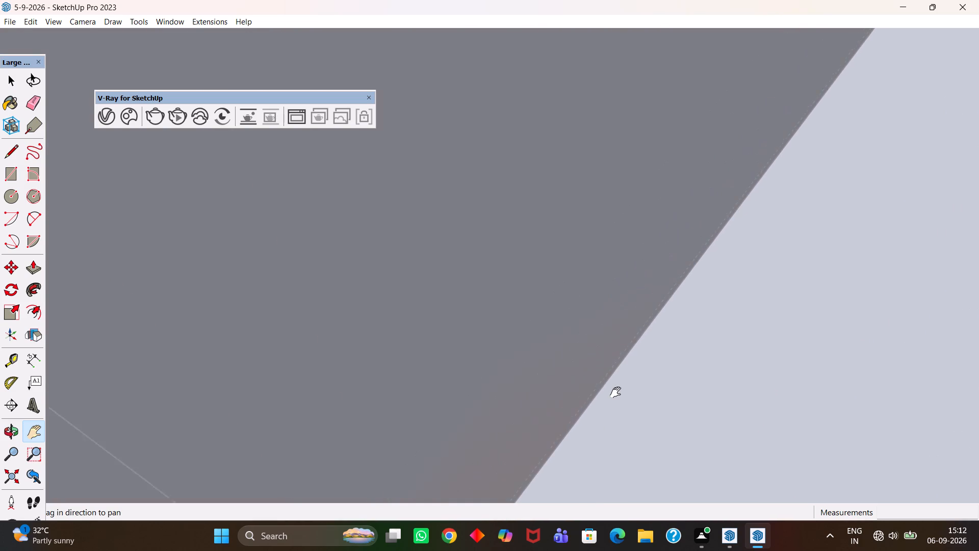
pyautogui.scroll(-20, 615, 392)
pyautogui.scroll(-19, 615, 392)
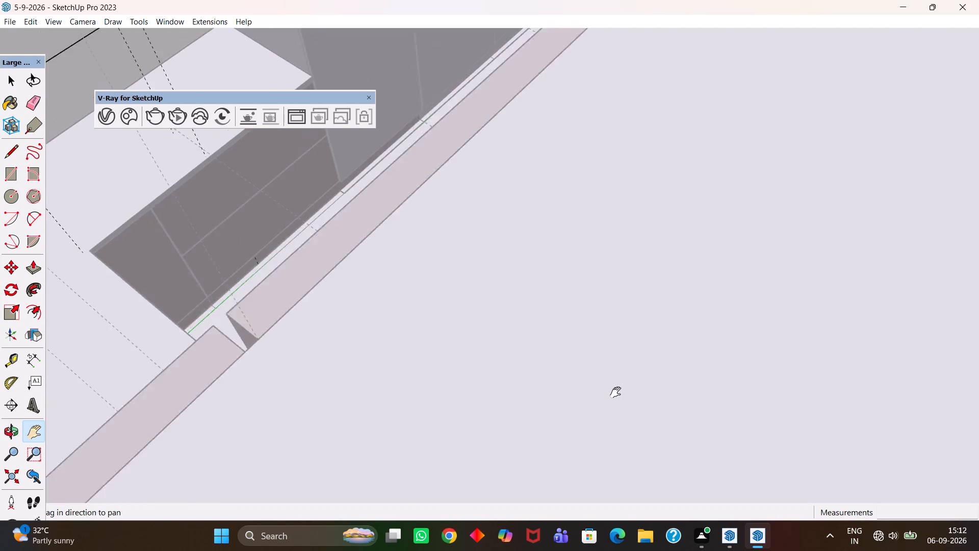
pyautogui.scroll(-18, 615, 392)
pyautogui.press('h')
pyautogui.moveTo(526, 283); pyautogui.dragTo(579, 446)
pyautogui.moveTo(600, 446); pyautogui.dragTo(442, 441, button='middle')
pyautogui.scroll(2, 442, 445)
pyautogui.moveTo(418, 332); pyautogui.dragTo(485, 404)
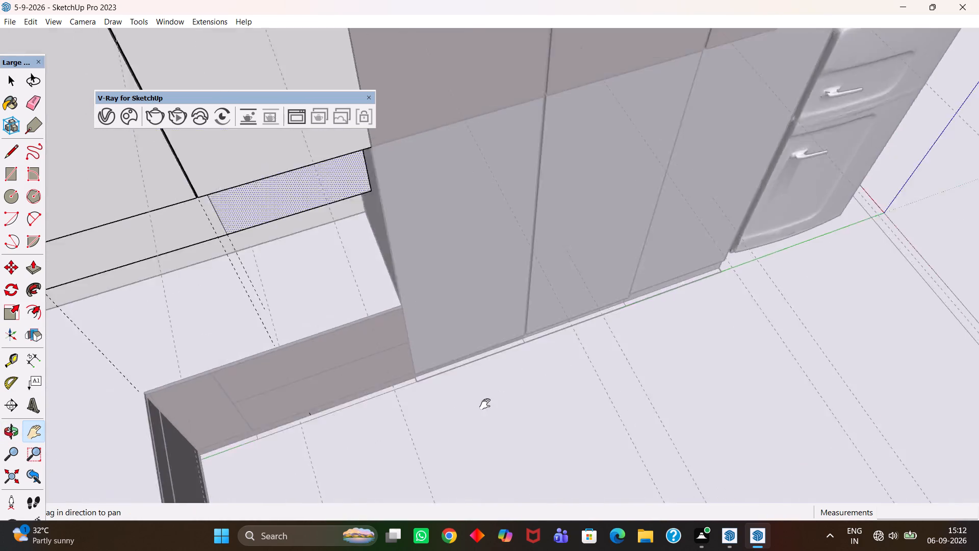
pyautogui.moveTo(485, 404); pyautogui.dragTo(581, 502)
pyautogui.moveTo(580, 495); pyautogui.dragTo(513, 407, button='middle')
pyautogui.scroll(1, 514, 409)
pyautogui.moveTo(430, 371); pyautogui.dragTo(525, 369)
pyautogui.moveTo(514, 392); pyautogui.dragTo(507, 404, button='middle')
pyautogui.scroll(-3, 507, 404)
pyautogui.moveTo(521, 381); pyautogui.dragTo(488, 394, button='middle')
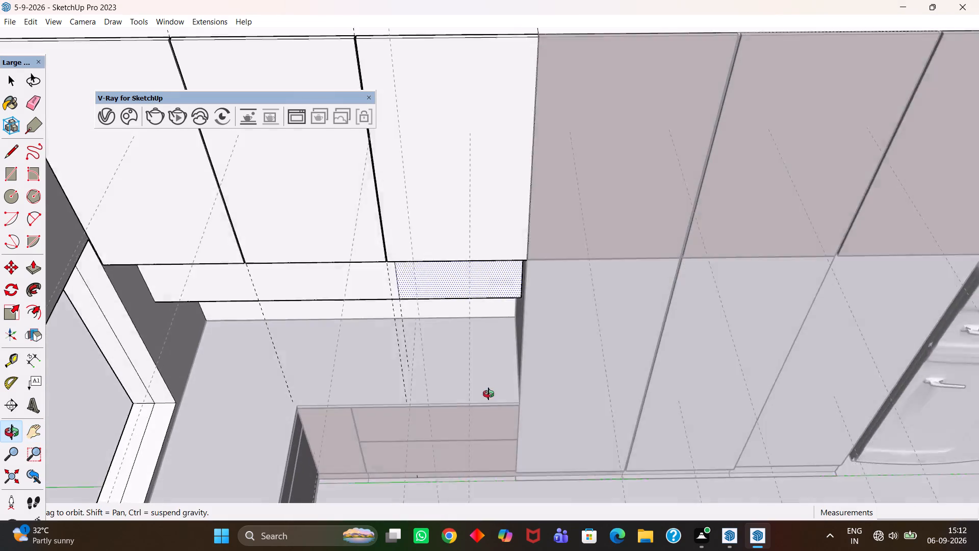
pyautogui.moveTo(488, 394); pyautogui.dragTo(498, 390, button='middle')
pyautogui.scroll(-5, 498, 390)
pyautogui.moveTo(495, 387); pyautogui.dragTo(498, 403, button='middle')
pyautogui.press('m')
pyautogui.scroll(1, 494, 394)
pyautogui.click(466, 324)
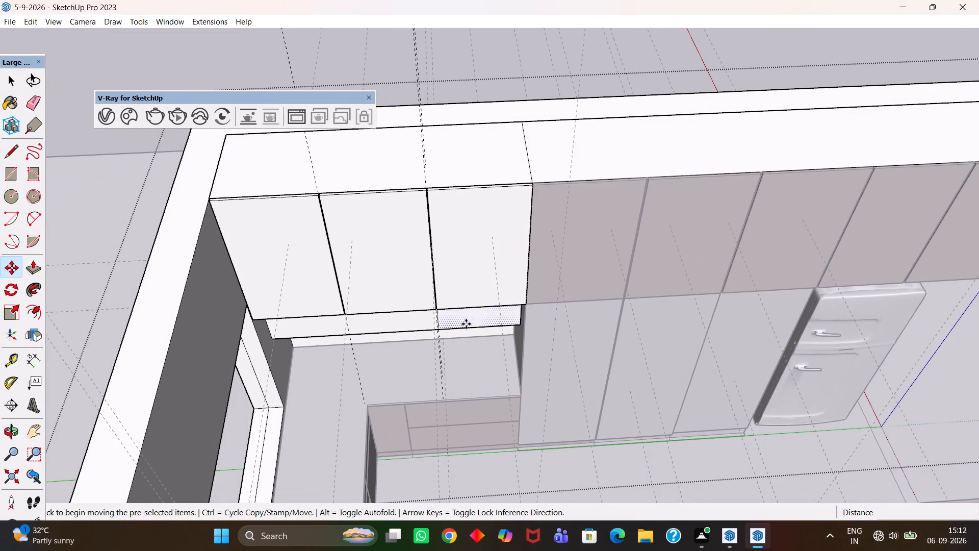
pyautogui.click(471, 428)
pyautogui.scroll(1, 485, 415)
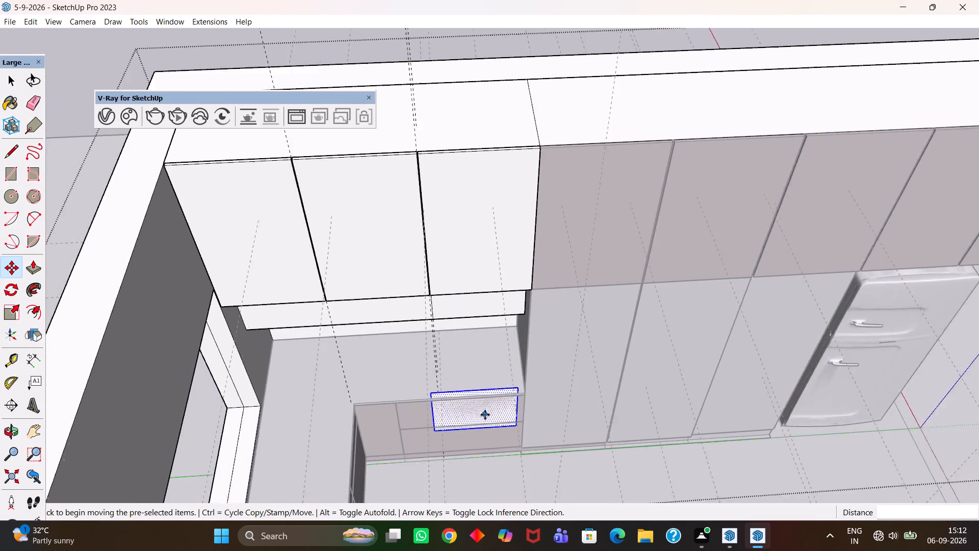
# Extrude the copied face in front of the base drawers 18 mm into a shutter board.
pyautogui.scroll(4, 485, 415)
pyautogui.press('p')
pyautogui.click(485, 415)
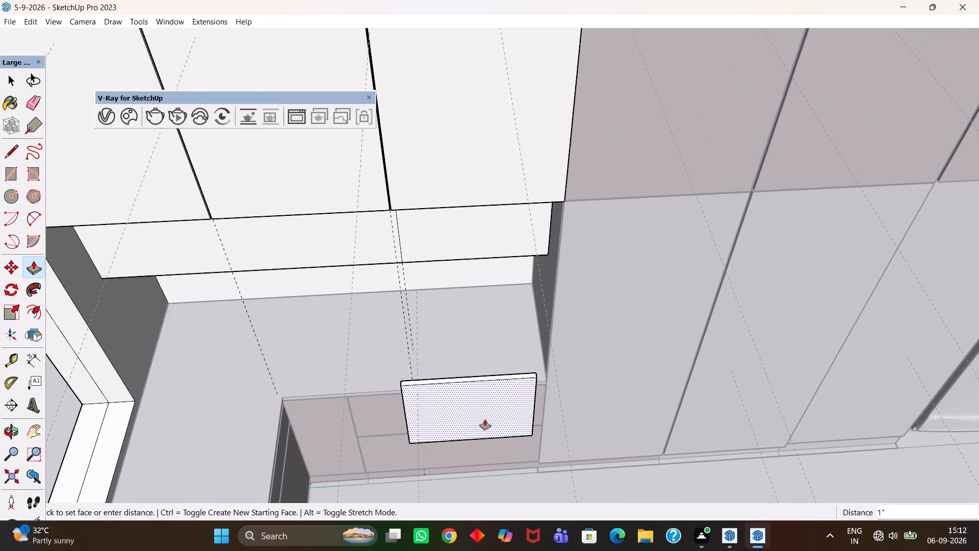
pyautogui.write('18mm')
pyautogui.press('Return')
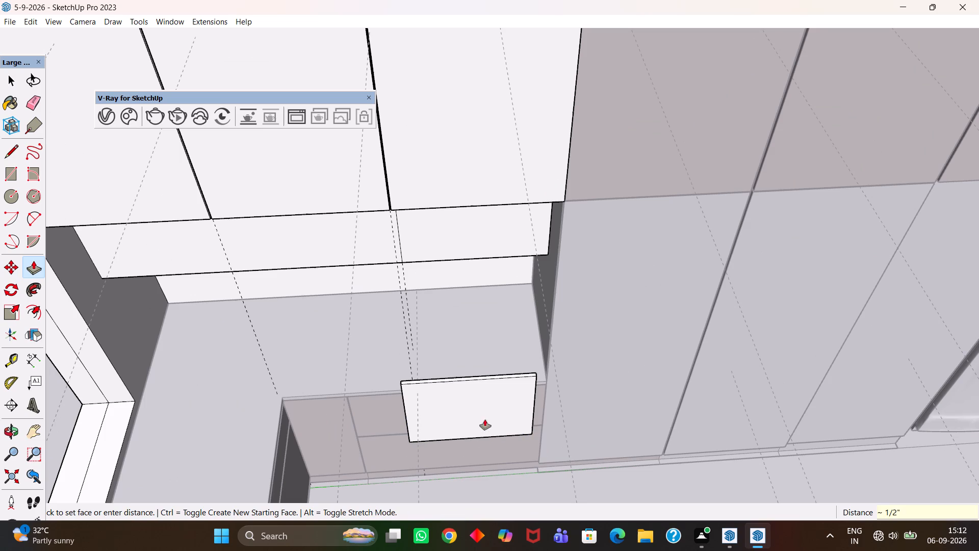
# Select the whole 18 mm shutter board and make it a group.
pyautogui.press('space')
pyautogui.tripleClick(485, 419)
pyautogui.click(485, 419)
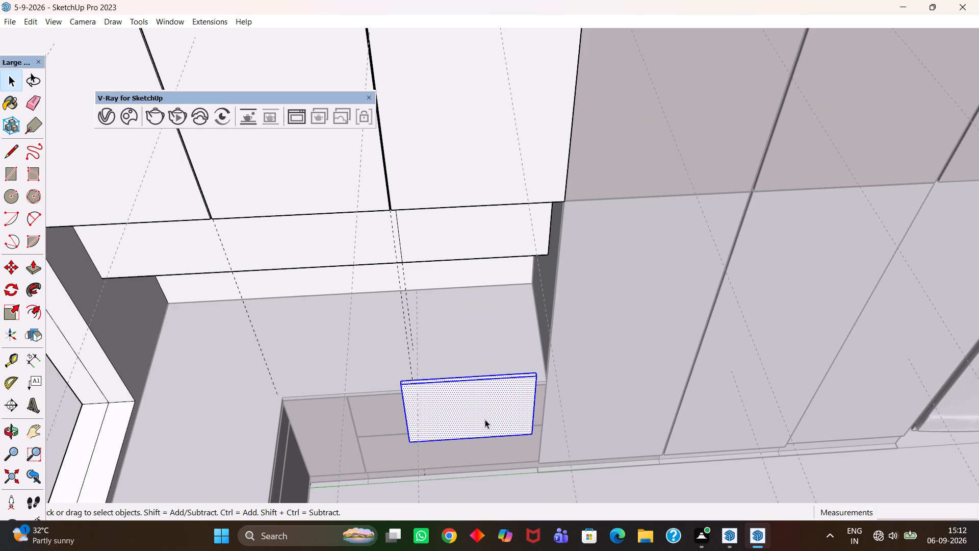
pyautogui.rightClick(485, 419)
pyautogui.click(518, 291)
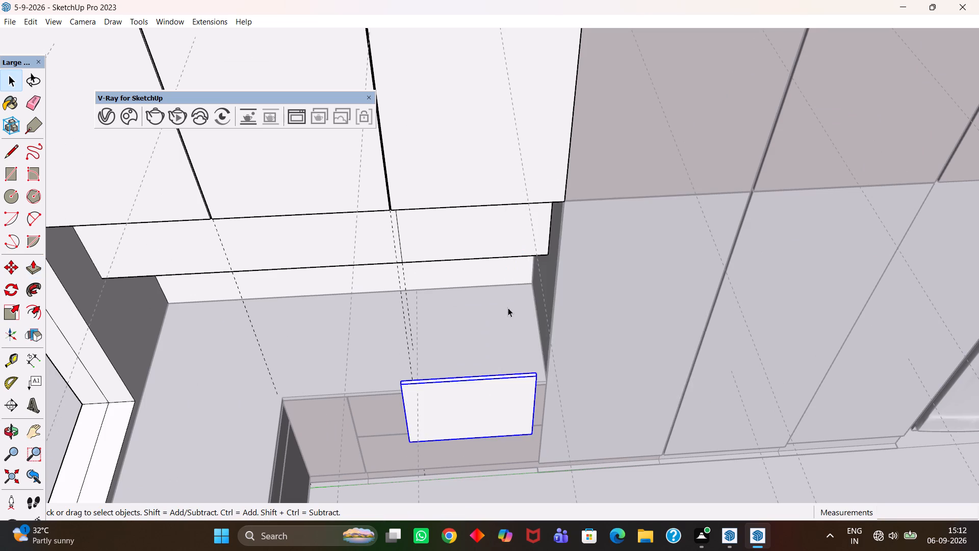
# Inside the shutter group, push the narrow side face away from the tall units inward by 5 mm for a gap.
pyautogui.scroll(7, 429, 430)
pyautogui.press('h')
pyautogui.moveTo(402, 409); pyautogui.dragTo(498, 393)
pyautogui.scroll(7, 487, 387)
pyautogui.moveTo(449, 401); pyautogui.dragTo(534, 396, button='middle')
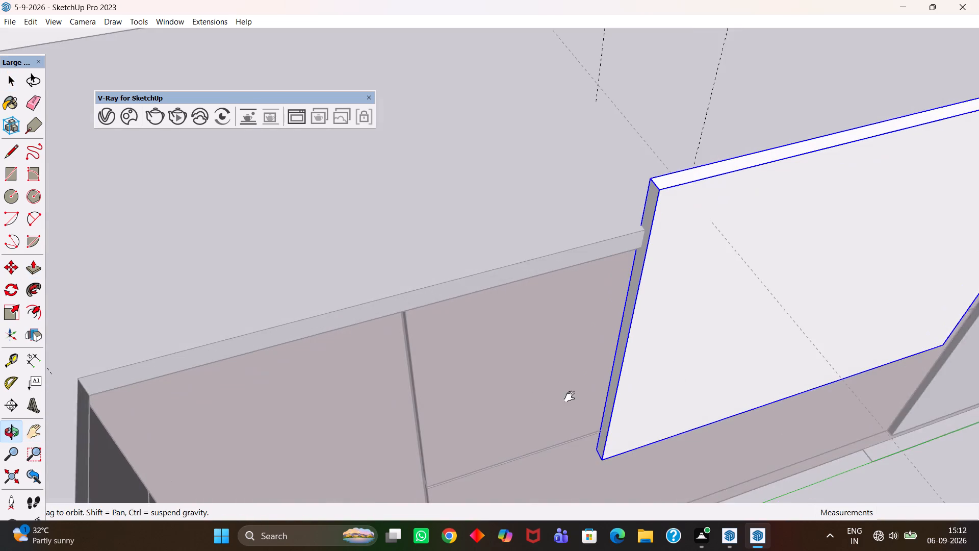
pyautogui.scroll(2, 570, 396)
pyautogui.press('space')
pyautogui.click(622, 416)
pyautogui.scroll(3, 628, 418)
pyautogui.doubleClick(623, 416)
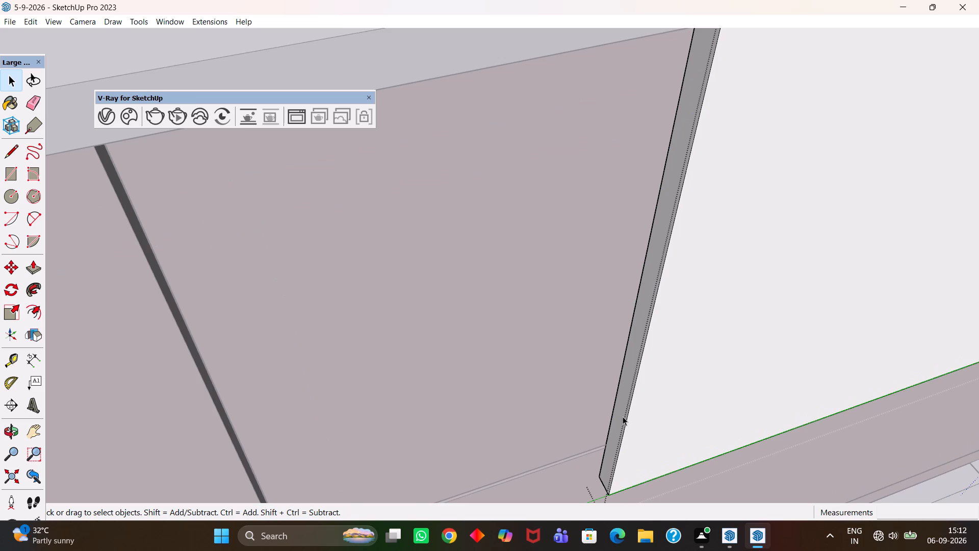
pyautogui.click(621, 412)
pyautogui.press('p')
pyautogui.click(621, 412)
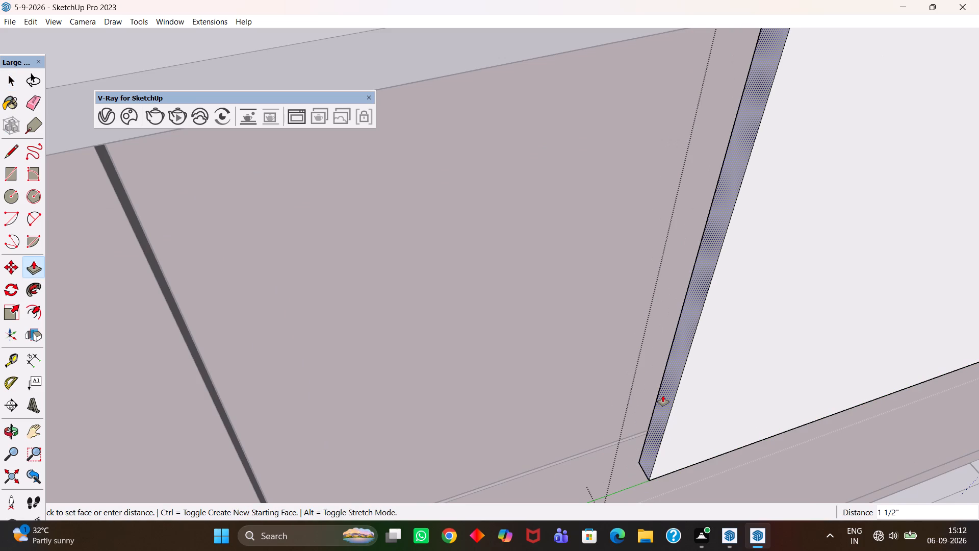
pyautogui.write('5mm')
pyautogui.press('Return')
pyautogui.press('h')
pyautogui.scroll(-11, 650, 394)
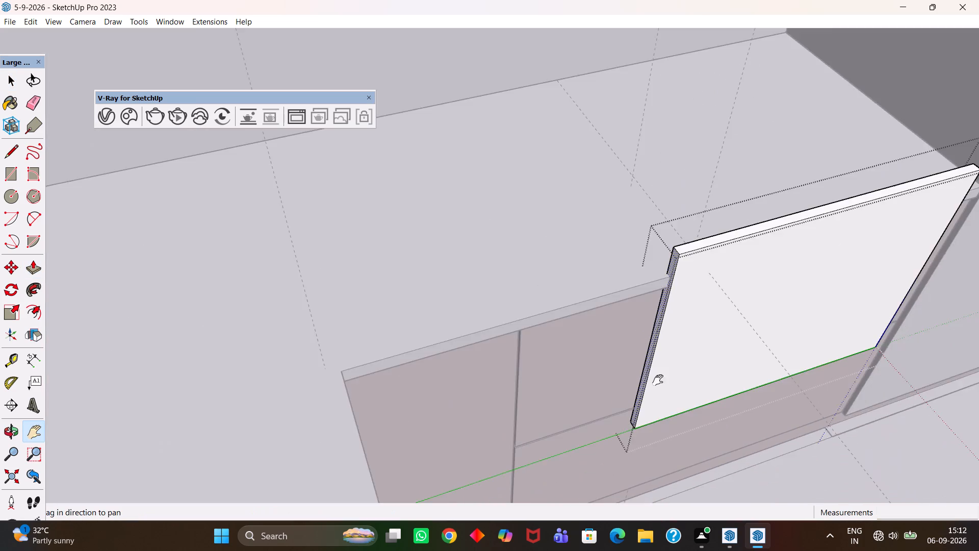
pyautogui.moveTo(683, 384); pyautogui.dragTo(613, 362, button='middle')
pyautogui.scroll(-6, 605, 361)
pyautogui.press('space')
pyautogui.click(716, 479)
# Move the shutter by its bottom corner onto the lower wall cabinet's bottom corner beside the tall units.
pyautogui.click(672, 346)
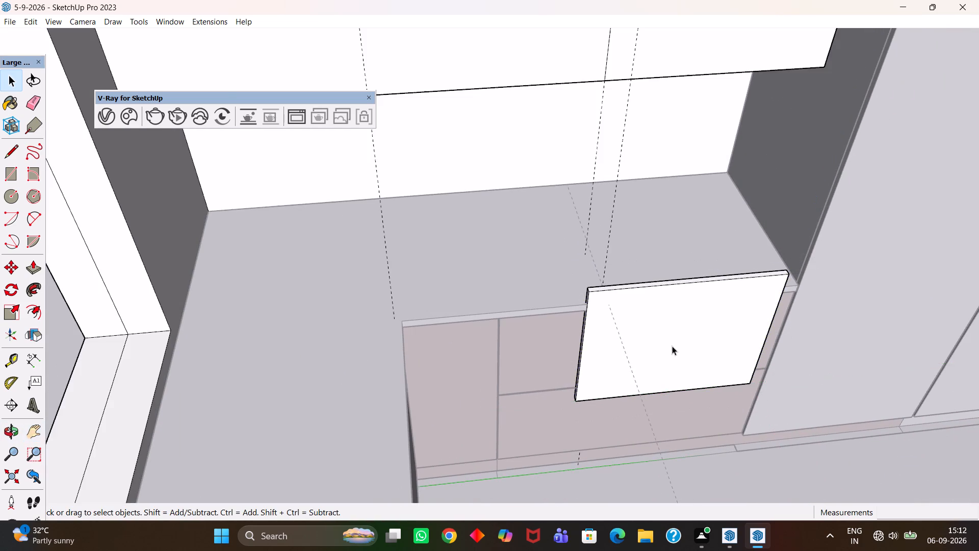
pyautogui.scroll(3, 674, 349)
pyautogui.moveTo(729, 367); pyautogui.dragTo(514, 309, button='middle')
pyautogui.scroll(2, 514, 309)
pyautogui.press('m')
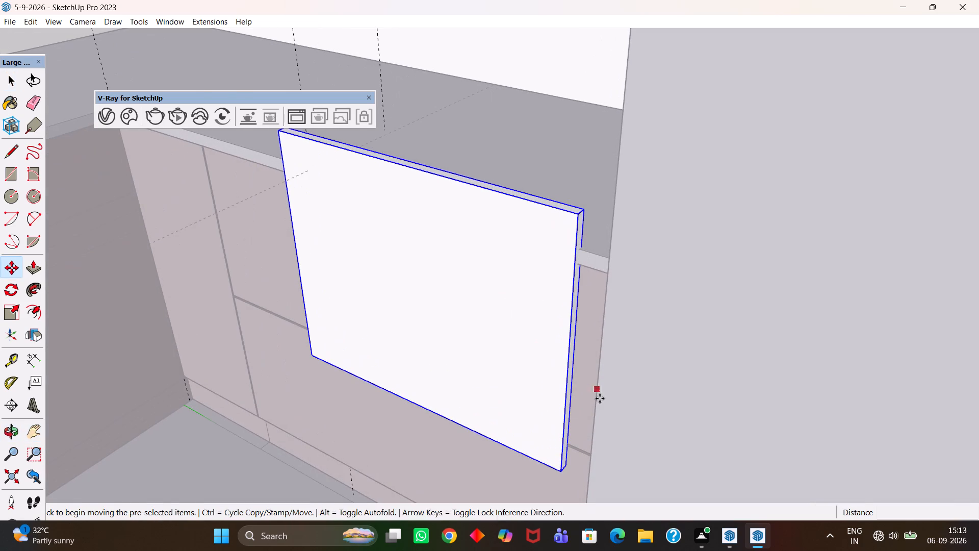
pyautogui.moveTo(567, 467); pyautogui.dragTo(567, 463)
pyautogui.scroll(-8, 563, 368)
pyautogui.press('h')
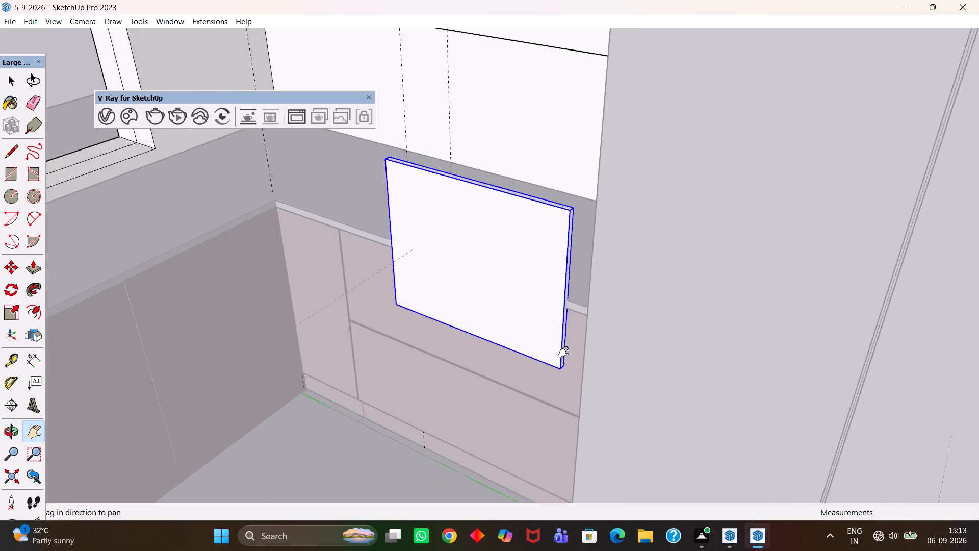
pyautogui.scroll(-2, 563, 352)
pyautogui.moveTo(559, 327); pyautogui.dragTo(699, 331, button='middle')
pyautogui.moveTo(589, 306); pyautogui.dragTo(779, 359, button='middle')
pyautogui.scroll(12, 779, 359)
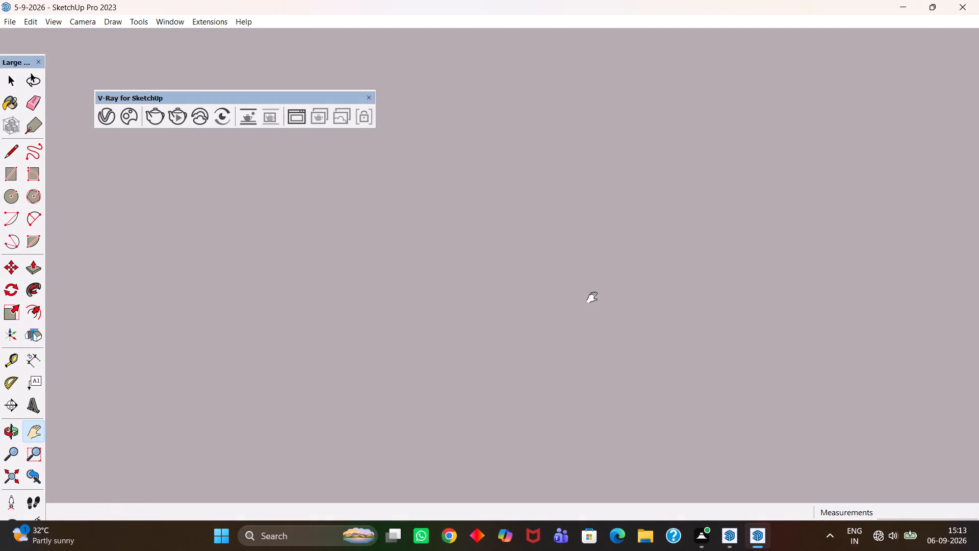
pyautogui.scroll(11, 592, 297)
pyautogui.scroll(-4, 591, 293)
pyautogui.moveTo(526, 259); pyautogui.dragTo(688, 292)
pyautogui.scroll(-4, 668, 305)
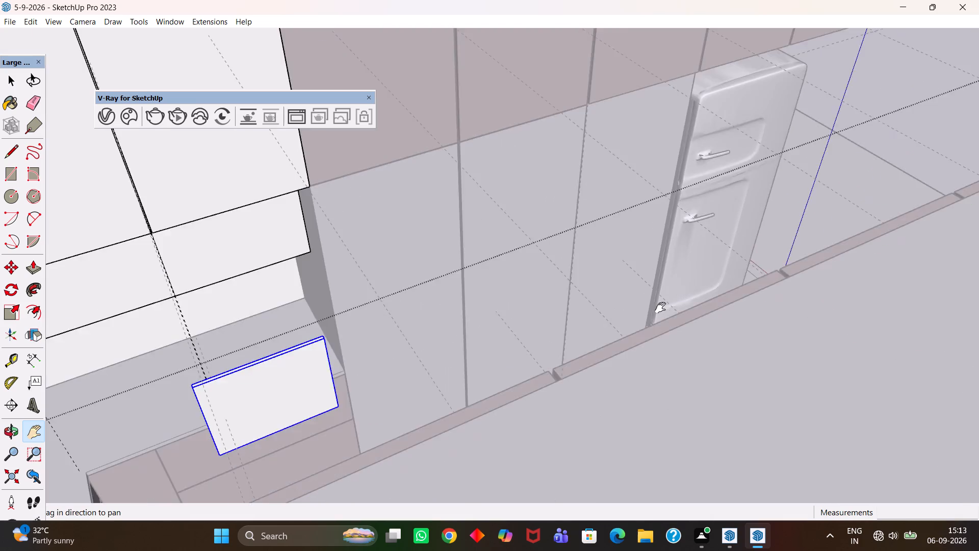
pyautogui.scroll(-5, 660, 308)
pyautogui.scroll(6, 453, 295)
pyautogui.moveTo(424, 254); pyautogui.dragTo(478, 278)
pyautogui.scroll(3, 484, 281)
pyautogui.press('Escape')
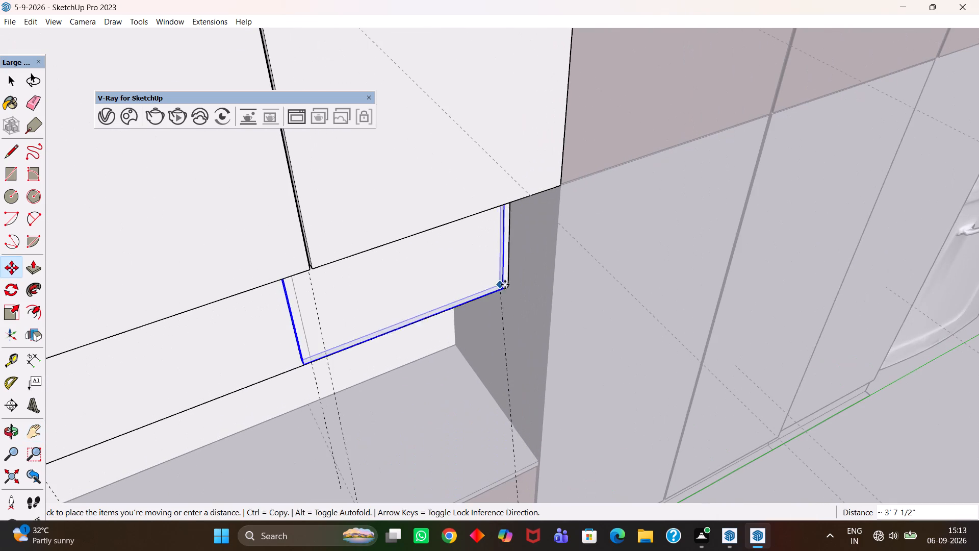
pyautogui.click(506, 285)
# Copy the shutter along to the lower wall cabinet's far bottom corner and divide the spacing by 2, giving three shutters.
pyautogui.scroll(-7, 504, 292)
pyautogui.scroll(9, 351, 306)
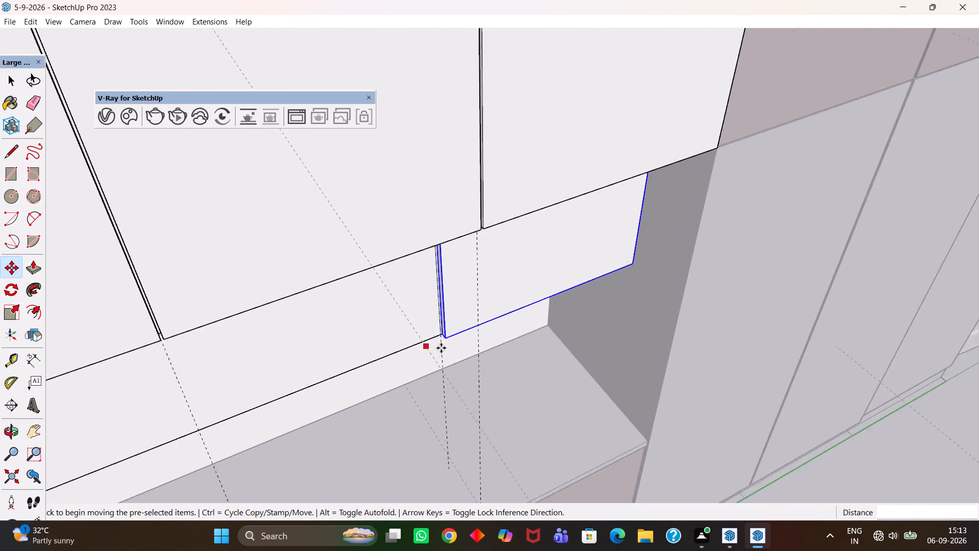
pyautogui.scroll(7, 441, 348)
pyautogui.press('m')
pyautogui.click(426, 288)
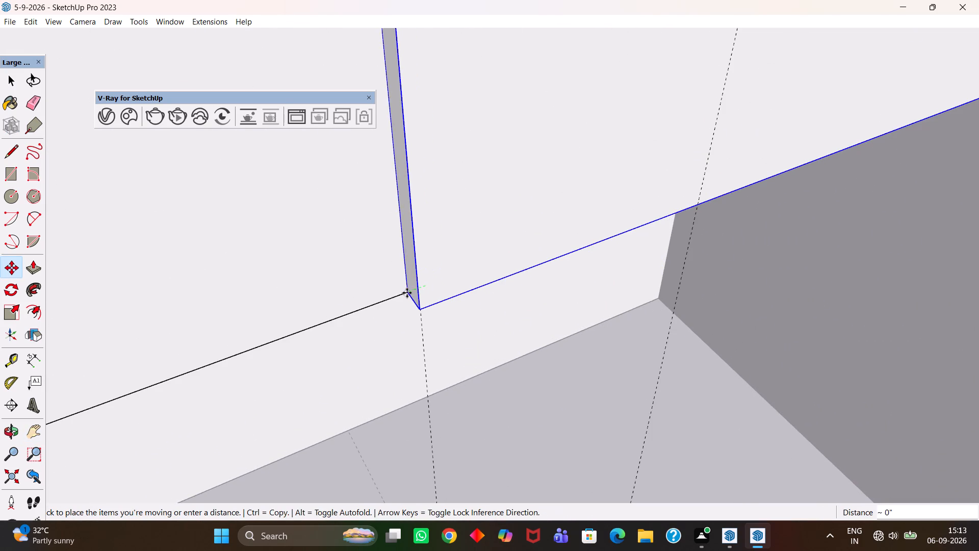
pyautogui.scroll(-5, 310, 304)
pyautogui.press('h')
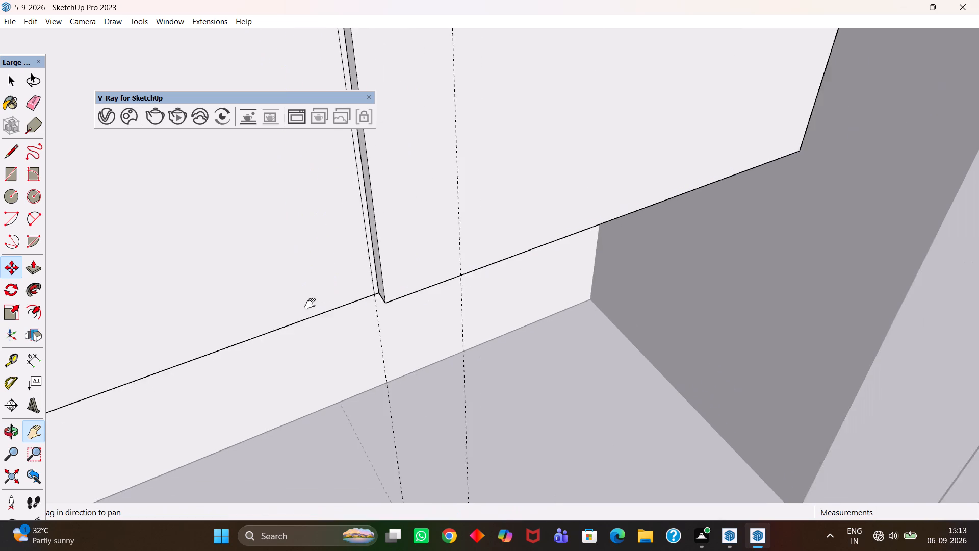
pyautogui.scroll(-2, 310, 304)
pyautogui.moveTo(231, 306); pyautogui.dragTo(508, 278)
pyautogui.moveTo(523, 297); pyautogui.dragTo(456, 329, button='middle')
pyautogui.moveTo(344, 320); pyautogui.dragTo(518, 297)
pyautogui.moveTo(308, 315); pyautogui.dragTo(405, 313)
pyautogui.scroll(-3, 334, 316)
pyautogui.moveTo(269, 320); pyautogui.dragTo(492, 305)
pyautogui.scroll(-3, 455, 328)
pyautogui.moveTo(401, 349); pyautogui.dragTo(365, 334, button='middle')
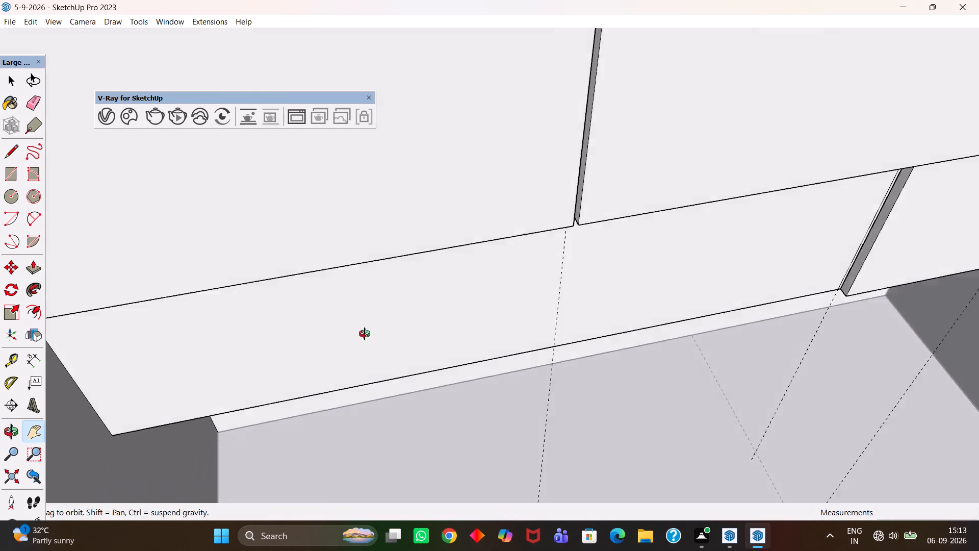
pyautogui.moveTo(365, 334); pyautogui.dragTo(343, 295, button='middle')
pyautogui.scroll(-1, 345, 320)
pyautogui.moveTo(267, 300); pyautogui.dragTo(427, 294)
pyautogui.moveTo(259, 371); pyautogui.dragTo(331, 343)
pyautogui.press('Escape')
pyautogui.click(342, 358)
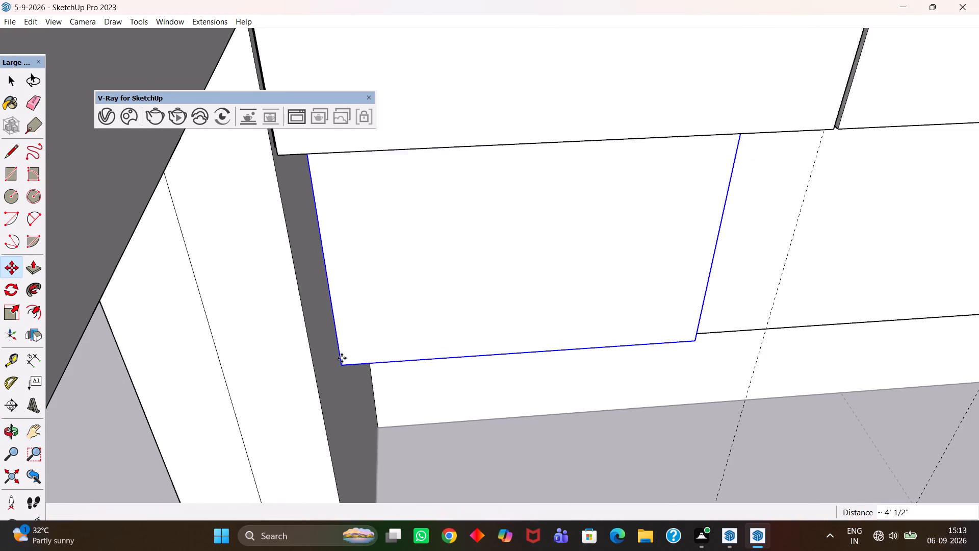
pyautogui.write('/2')
pyautogui.press('Return')
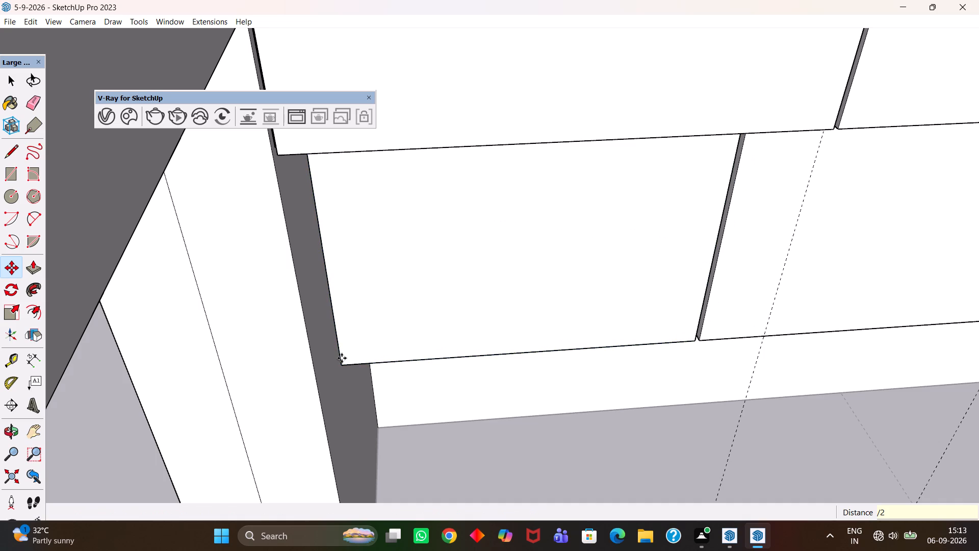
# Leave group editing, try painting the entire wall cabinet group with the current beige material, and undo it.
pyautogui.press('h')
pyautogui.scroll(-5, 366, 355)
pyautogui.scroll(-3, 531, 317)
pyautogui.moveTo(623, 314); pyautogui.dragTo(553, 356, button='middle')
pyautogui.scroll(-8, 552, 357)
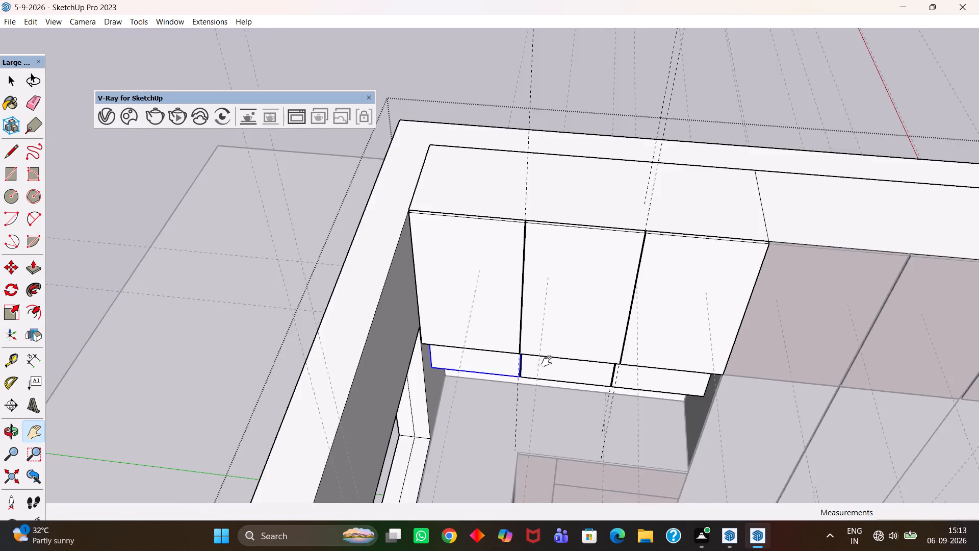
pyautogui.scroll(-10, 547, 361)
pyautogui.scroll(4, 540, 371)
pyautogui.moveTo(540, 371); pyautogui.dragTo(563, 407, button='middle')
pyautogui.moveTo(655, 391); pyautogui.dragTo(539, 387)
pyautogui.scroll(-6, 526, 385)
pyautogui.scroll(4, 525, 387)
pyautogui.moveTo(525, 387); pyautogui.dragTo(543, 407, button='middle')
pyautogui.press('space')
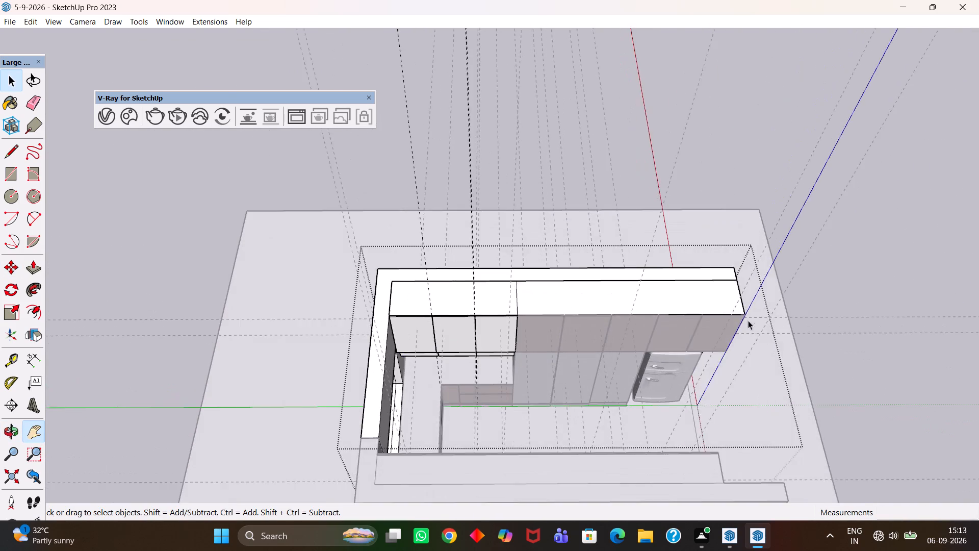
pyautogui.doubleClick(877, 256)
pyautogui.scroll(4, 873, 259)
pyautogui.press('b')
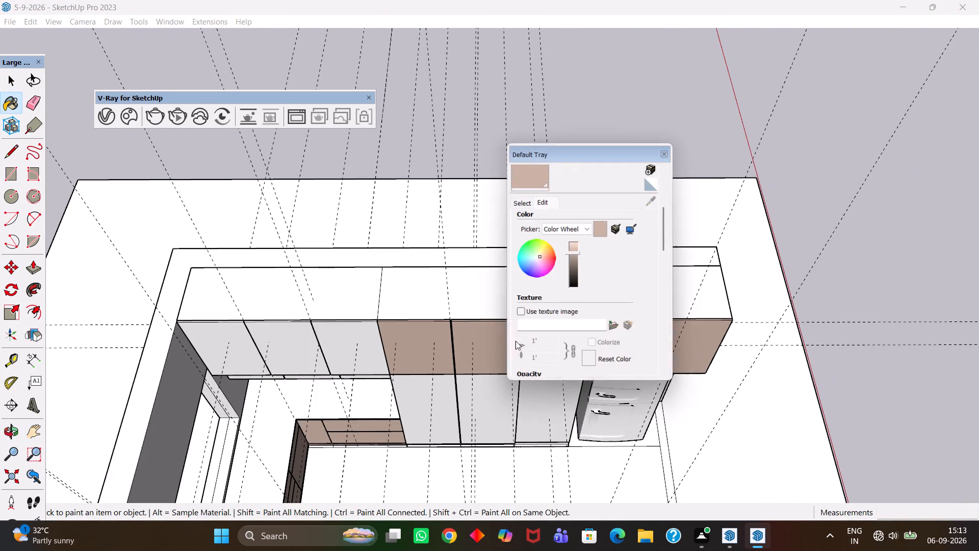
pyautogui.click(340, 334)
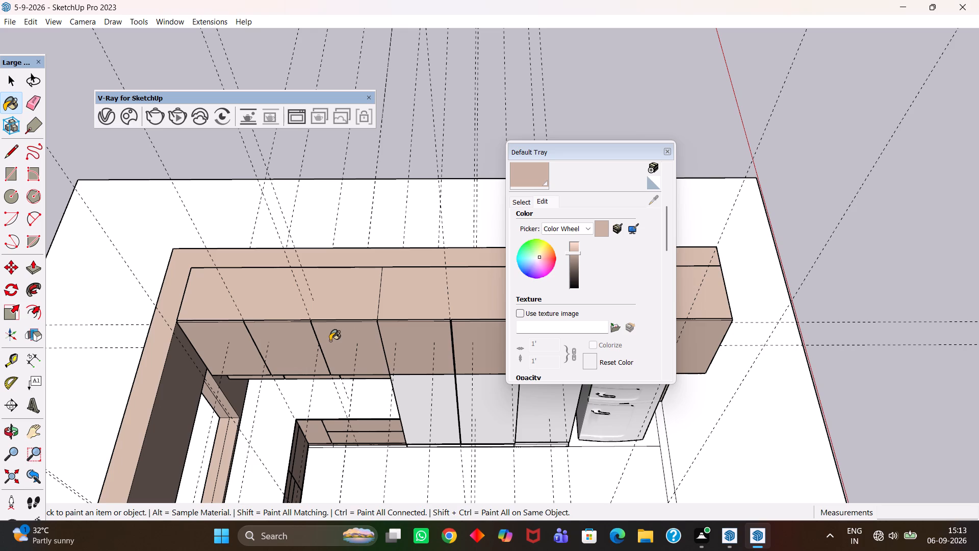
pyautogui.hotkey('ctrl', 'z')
# Open the nested upper cabinet group and paint its three unpainted white shutters with the current beige material.
pyautogui.press('space')
pyautogui.doubleClick(338, 341)
pyautogui.click(345, 335)
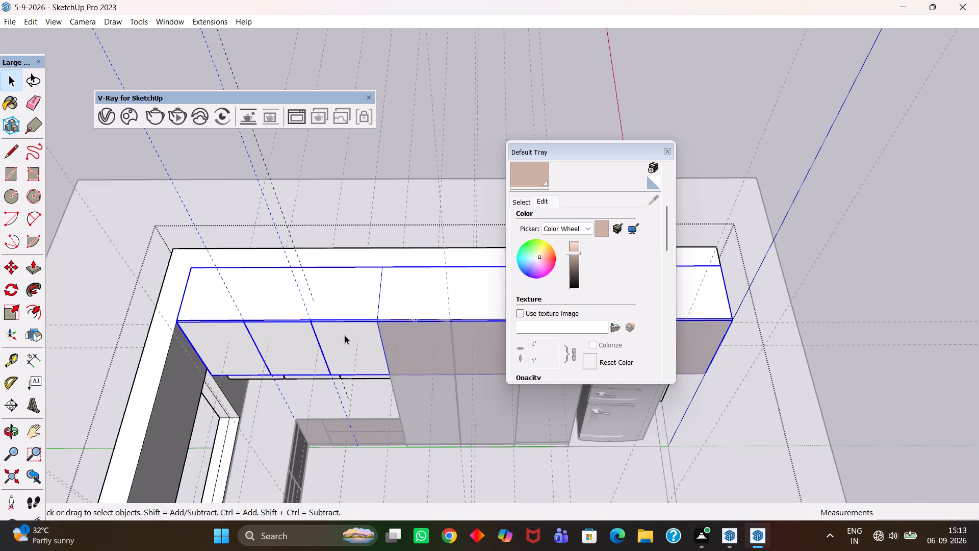
pyautogui.scroll(2, 345, 335)
pyautogui.tripleClick(345, 335)
pyautogui.click(342, 331)
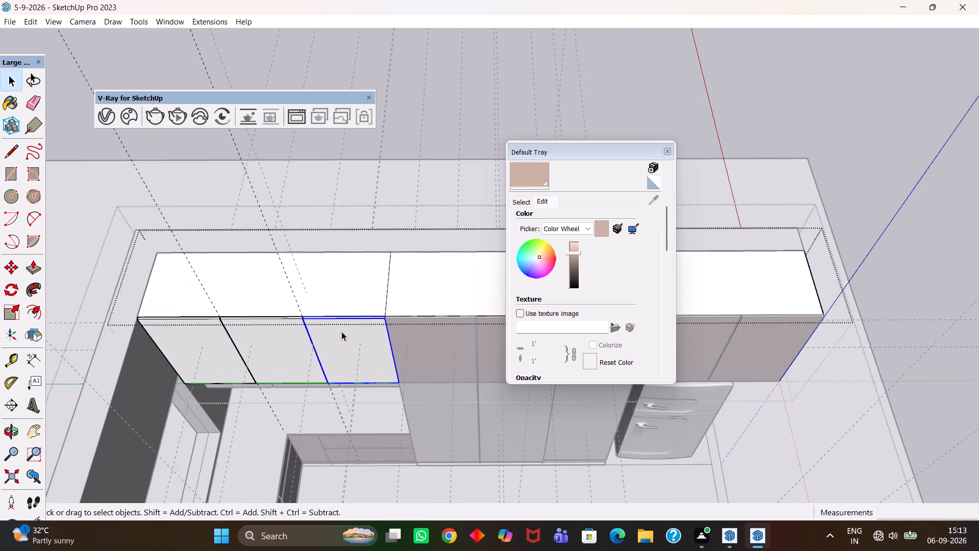
pyautogui.press('b')
pyautogui.click(344, 335)
pyautogui.click(267, 340)
pyautogui.click(187, 339)
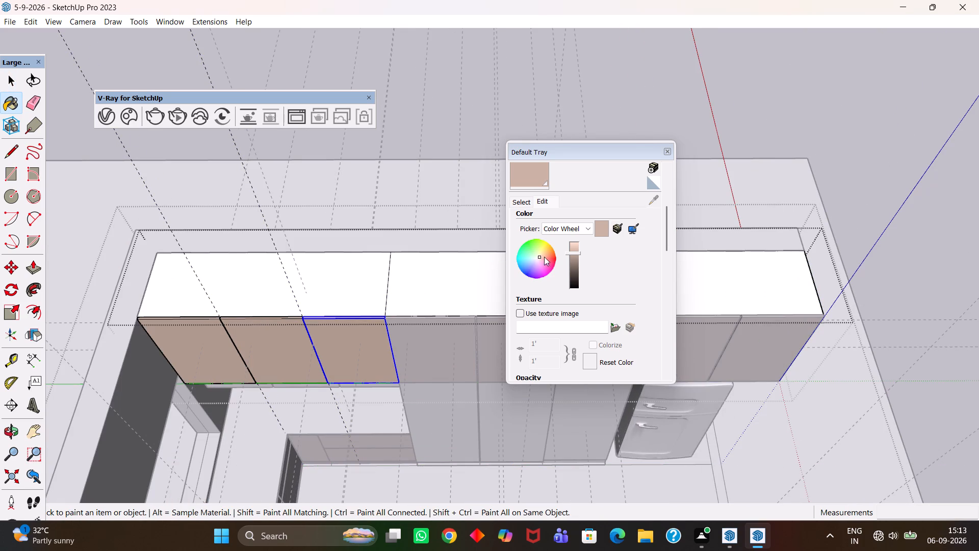
pyautogui.click(668, 155)
pyautogui.scroll(-5, 582, 325)
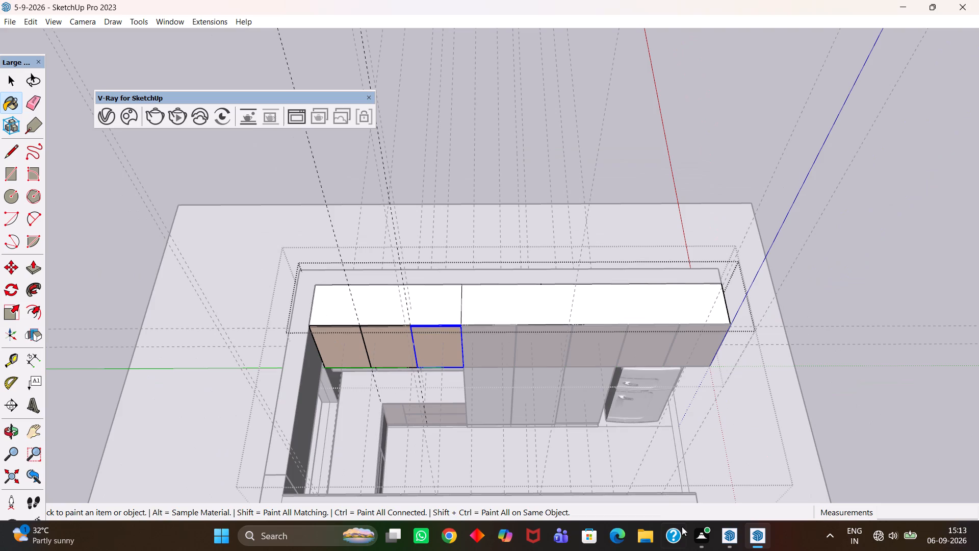
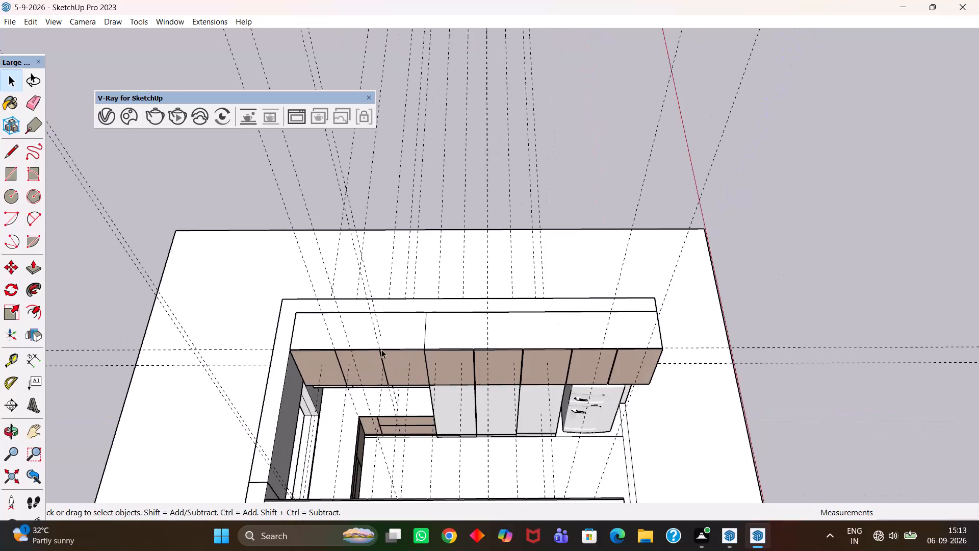
# Sample the Color B01 material from the pink lower shutter at the open end of the wall cabinets.
pyautogui.scroll(3, 381, 350)
pyautogui.moveTo(447, 380); pyautogui.dragTo(423, 391, button='middle')
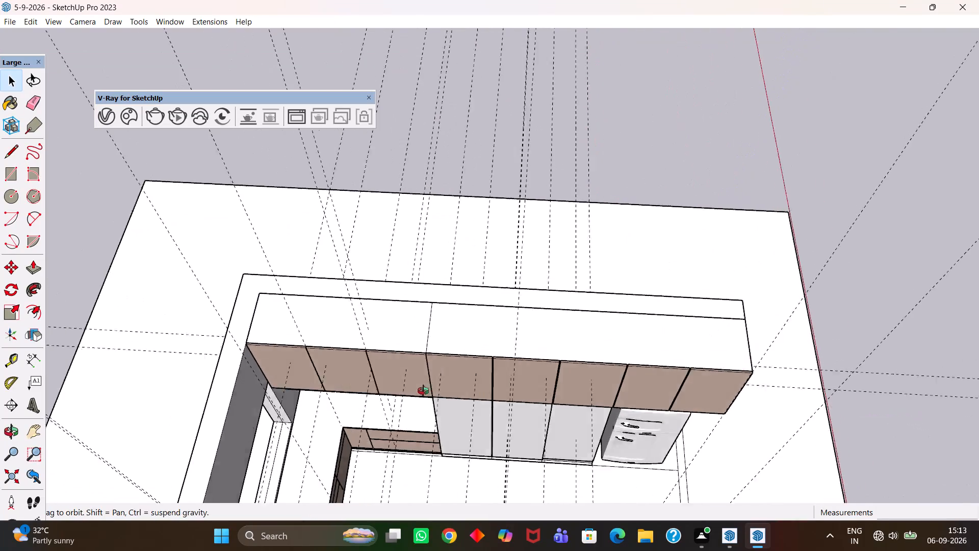
pyautogui.scroll(4, 416, 392)
pyautogui.moveTo(423, 391); pyautogui.dragTo(393, 391, button='middle')
pyautogui.press('h')
pyautogui.scroll(-6, 391, 390)
pyautogui.moveTo(324, 378); pyautogui.dragTo(447, 295)
pyautogui.click(447, 295)
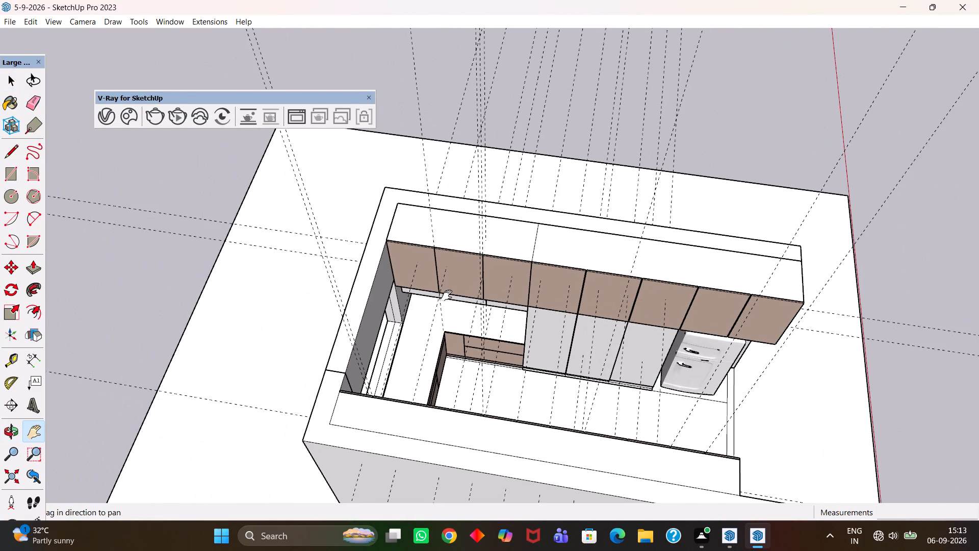
pyautogui.scroll(-5, 447, 295)
pyautogui.moveTo(469, 292); pyautogui.dragTo(355, 330, button='middle')
pyautogui.scroll(5, 374, 338)
pyautogui.moveTo(449, 310); pyautogui.dragTo(260, 302, button='middle')
pyautogui.scroll(2, 276, 269)
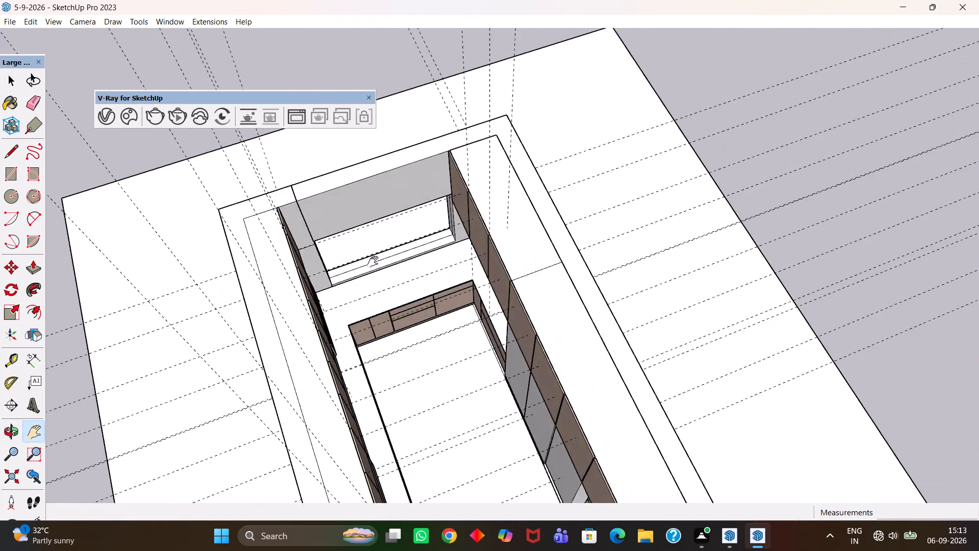
pyautogui.scroll(2, 373, 262)
pyautogui.scroll(-5, 381, 262)
pyautogui.scroll(1, 447, 300)
pyautogui.moveTo(448, 305); pyautogui.dragTo(268, 330, button='middle')
pyautogui.scroll(1, 294, 295)
pyautogui.moveTo(297, 289); pyautogui.dragTo(410, 293)
pyautogui.moveTo(485, 375); pyautogui.dragTo(370, 293, button='middle')
pyautogui.scroll(2, 336, 347)
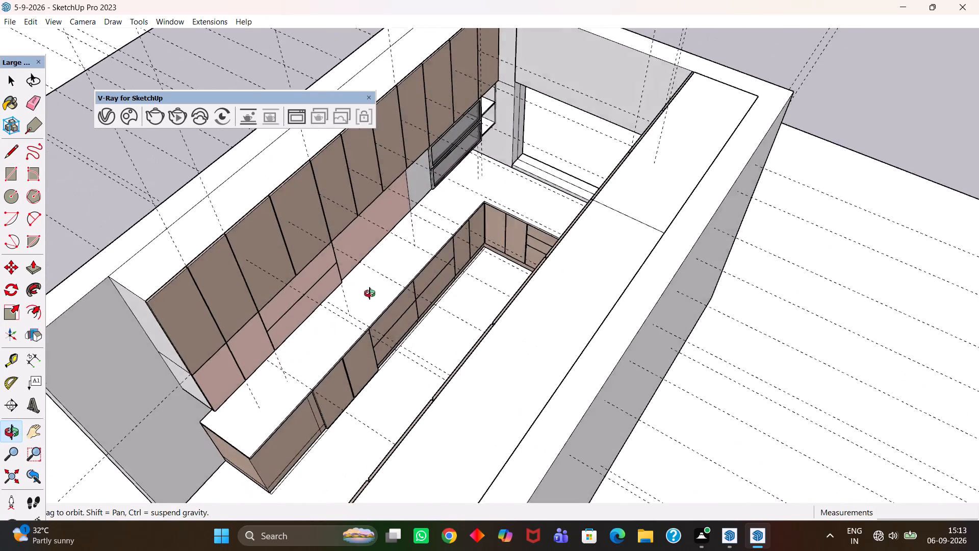
pyautogui.moveTo(370, 293); pyautogui.dragTo(373, 289, button='middle')
pyautogui.middleClick(373, 289)
pyautogui.scroll(-8, 374, 289)
pyautogui.scroll(14, 304, 306)
pyautogui.moveTo(309, 311); pyautogui.dragTo(443, 273, button='middle')
pyautogui.moveTo(379, 355); pyautogui.dragTo(307, 338, button='middle')
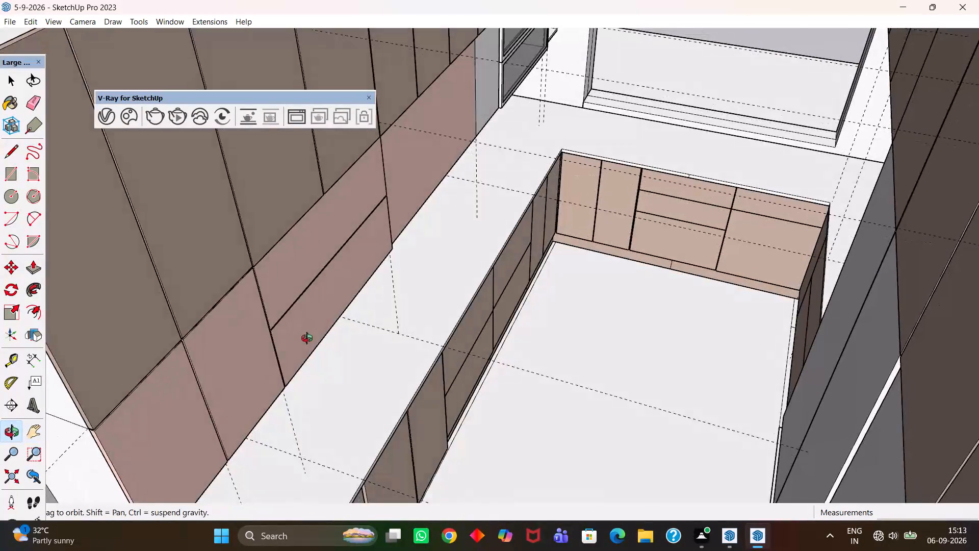
pyautogui.moveTo(307, 338); pyautogui.dragTo(337, 274, button='middle')
pyautogui.moveTo(231, 265); pyautogui.dragTo(317, 265)
pyautogui.moveTo(318, 297); pyautogui.dragTo(298, 300, button='middle')
pyautogui.press('b')
pyautogui.scroll(1, 297, 297)
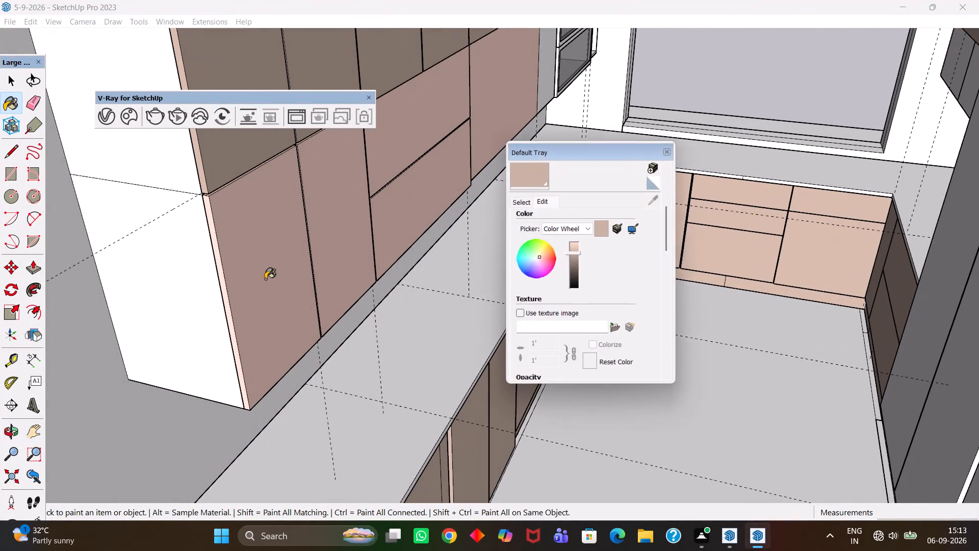
pyautogui.click(523, 202)
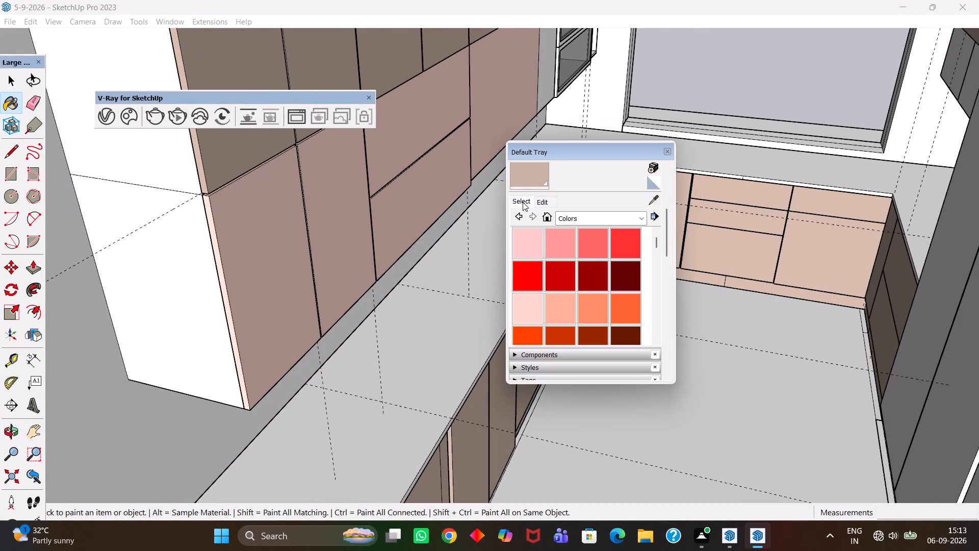
pyautogui.click(653, 202)
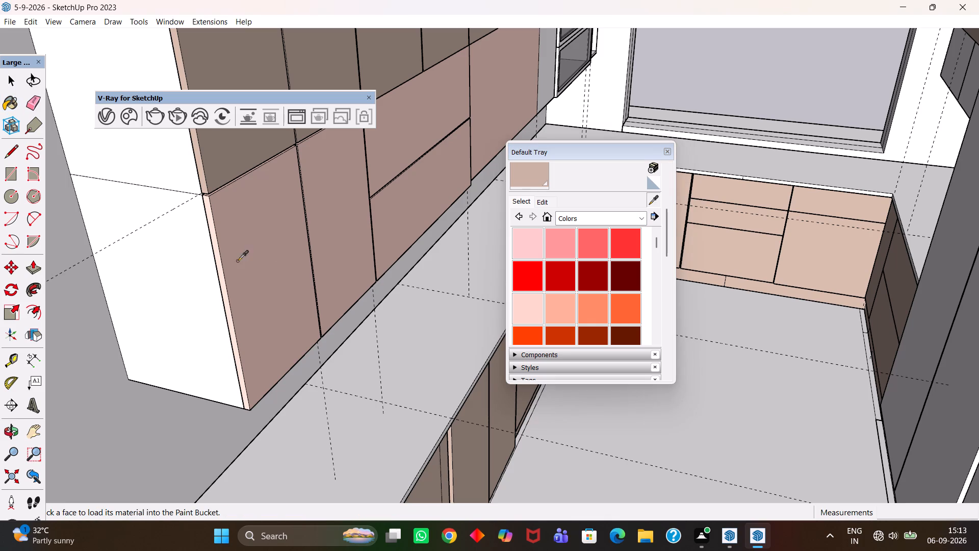
pyautogui.click(249, 265)
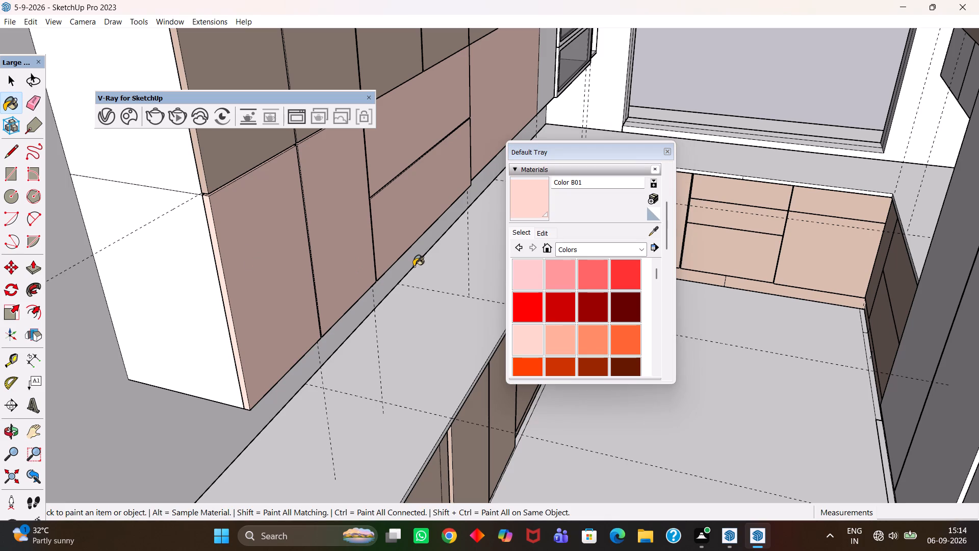
pyautogui.click(667, 149)
# Open the nested tall unit shutter next to the base cabinets and paint its front face with Color B01.
pyautogui.scroll(-5, 556, 270)
pyautogui.moveTo(514, 281); pyautogui.dragTo(573, 355, button='middle')
pyautogui.scroll(1, 573, 355)
pyautogui.press('h')
pyautogui.moveTo(709, 339); pyautogui.dragTo(635, 275)
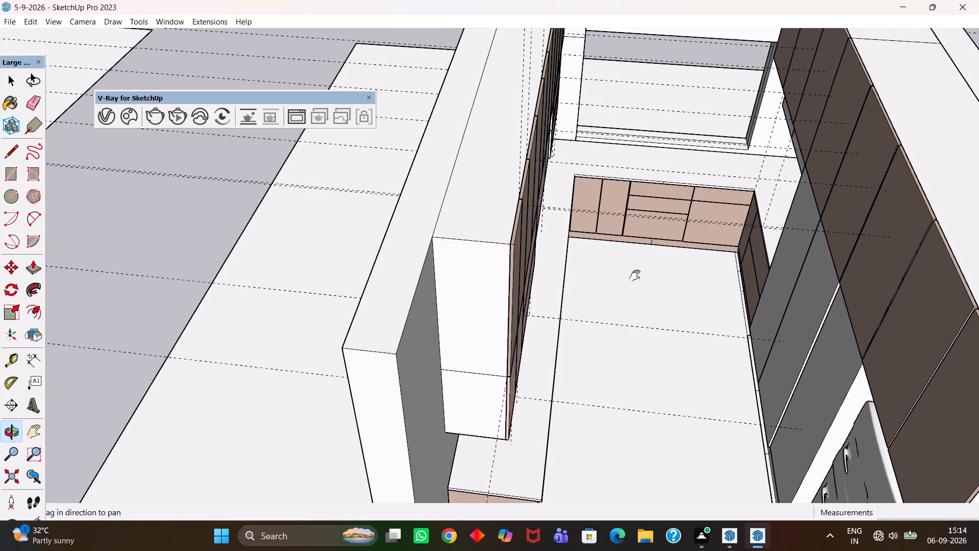
pyautogui.moveTo(635, 275); pyautogui.dragTo(633, 274)
pyautogui.click(664, 152)
pyautogui.scroll(-4, 623, 223)
pyautogui.moveTo(595, 274); pyautogui.dragTo(651, 343, button='middle')
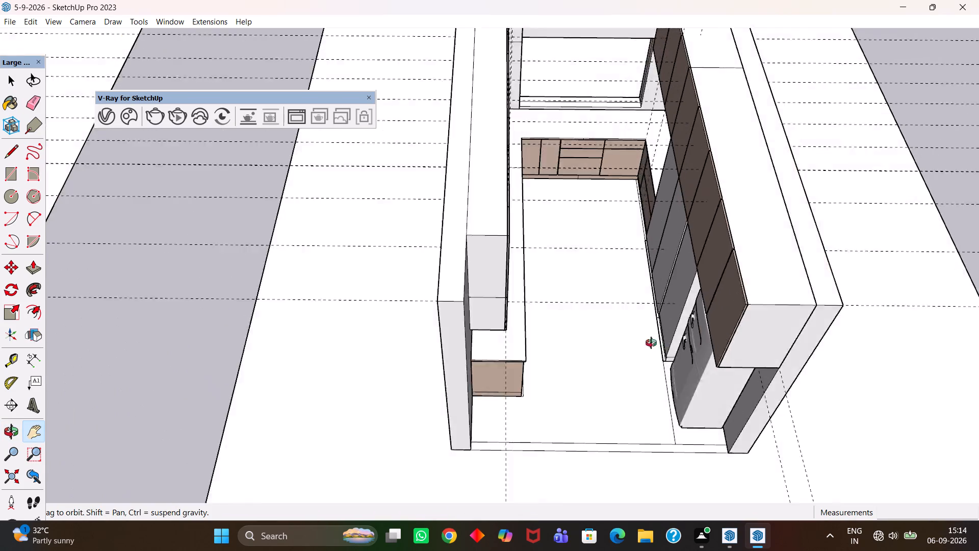
pyautogui.moveTo(651, 343); pyautogui.dragTo(680, 368, button='middle')
pyautogui.scroll(2, 680, 368)
pyautogui.press('h')
pyautogui.moveTo(672, 270); pyautogui.dragTo(589, 352)
pyautogui.moveTo(571, 345); pyautogui.dragTo(691, 390, button='middle')
pyautogui.scroll(2, 678, 394)
pyautogui.scroll(3, 669, 332)
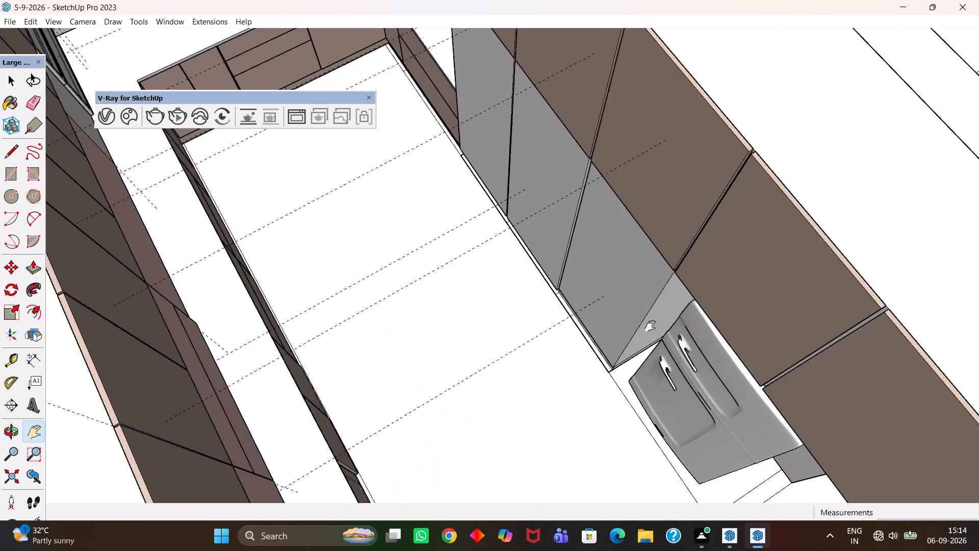
pyautogui.scroll(4, 650, 326)
pyautogui.moveTo(612, 333); pyautogui.dragTo(636, 288, button='middle')
pyautogui.scroll(2, 634, 292)
pyautogui.moveTo(590, 269); pyautogui.dragTo(623, 394)
pyautogui.moveTo(538, 300); pyautogui.dragTo(570, 363)
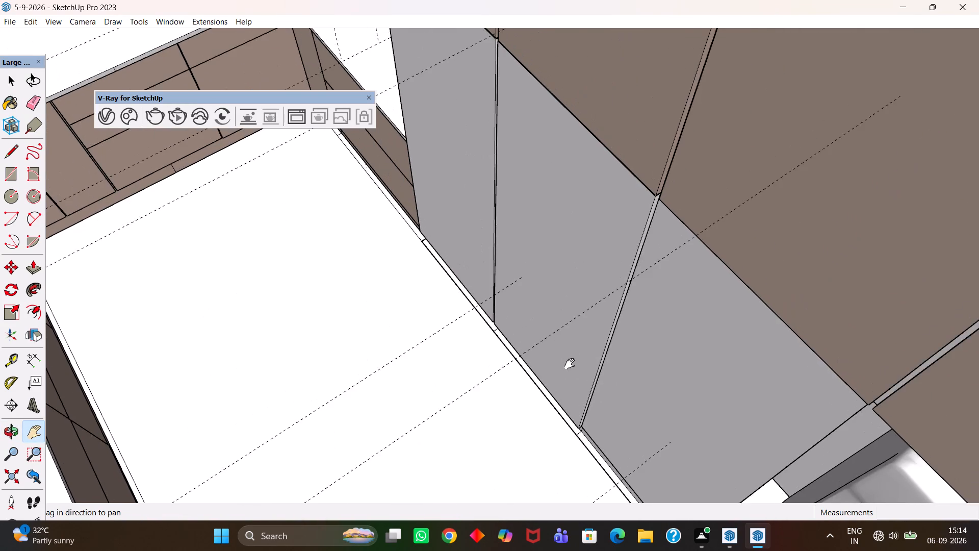
pyautogui.moveTo(566, 365); pyautogui.dragTo(579, 370, button='middle')
pyautogui.scroll(6, 578, 370)
pyautogui.moveTo(522, 342); pyautogui.dragTo(610, 377)
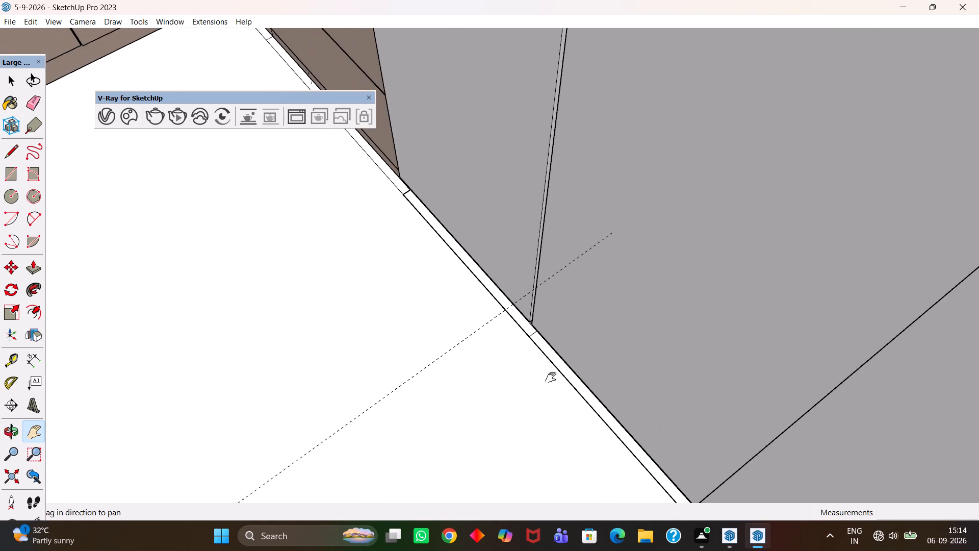
pyautogui.scroll(1, 597, 403)
pyautogui.press('h')
pyautogui.scroll(-3, 584, 390)
pyautogui.moveTo(524, 330); pyautogui.dragTo(566, 409)
pyautogui.moveTo(563, 404); pyautogui.dragTo(562, 391, button='middle')
pyautogui.scroll(2, 562, 391)
pyautogui.press('space')
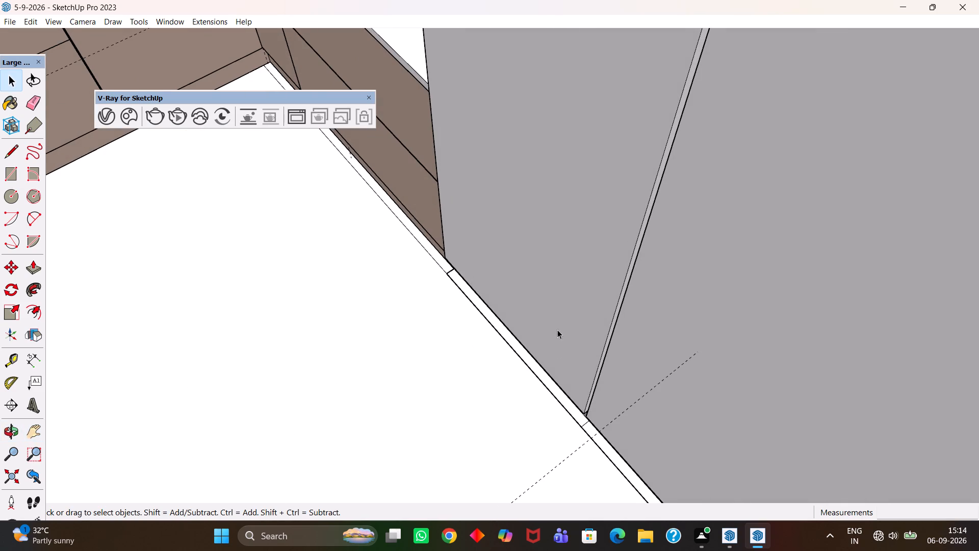
pyautogui.doubleClick(559, 325)
pyautogui.click(556, 304)
pyautogui.doubleClick(556, 304)
pyautogui.press('b')
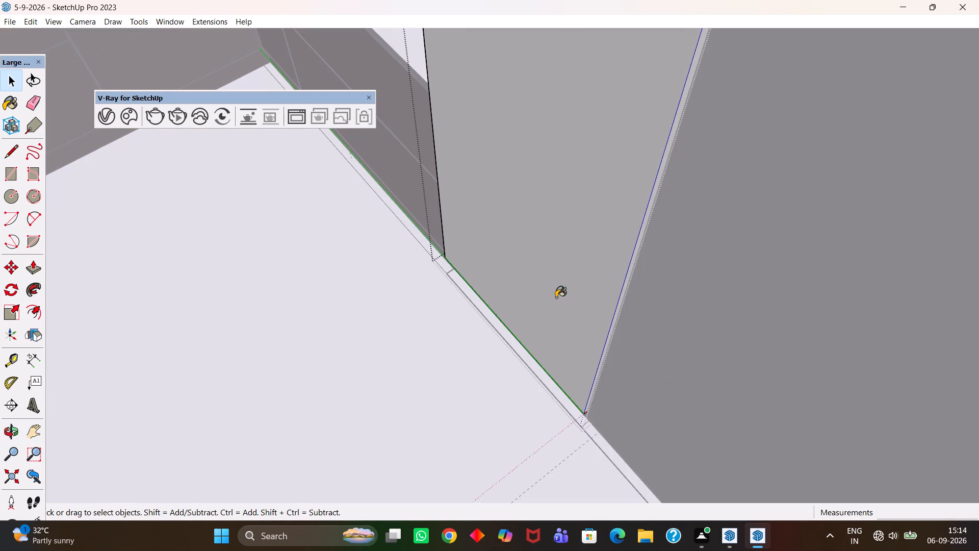
pyautogui.click(478, 250)
pyautogui.click(759, 375)
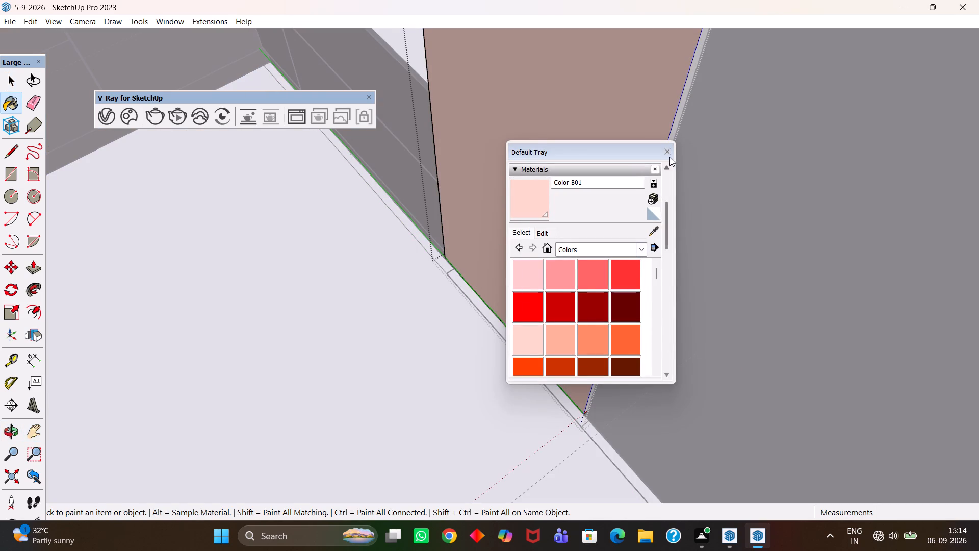
pyautogui.click(670, 154)
pyautogui.click(713, 285)
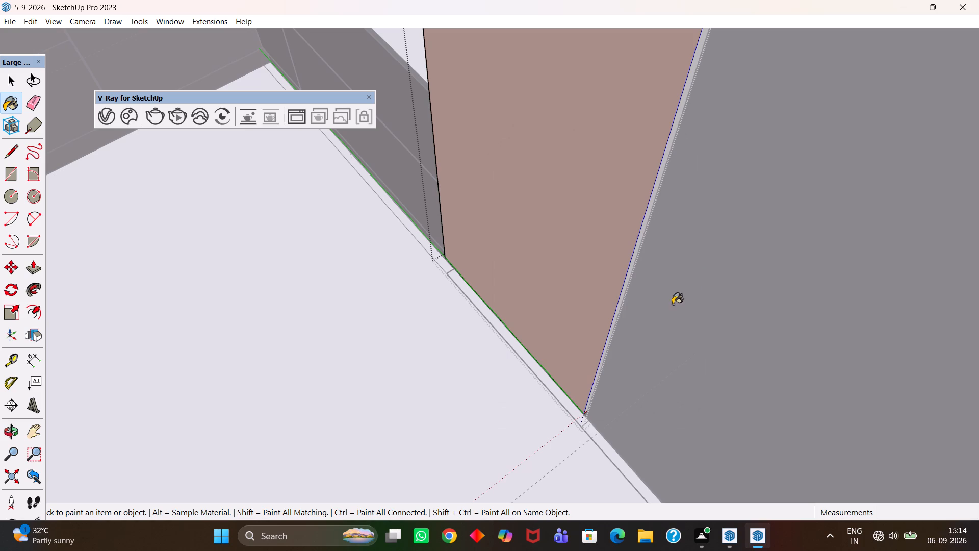
# Open the adjacent middle tall unit shutter and paint its front face with Color B01.
pyautogui.press('space')
pyautogui.doubleClick(709, 327)
pyautogui.click(708, 322)
pyautogui.press('b')
pyautogui.click(714, 328)
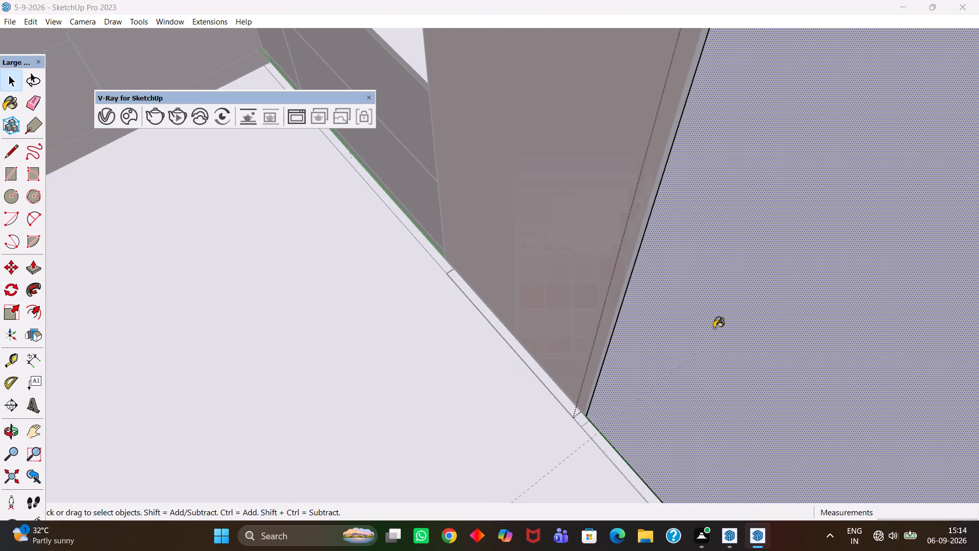
pyautogui.click(671, 151)
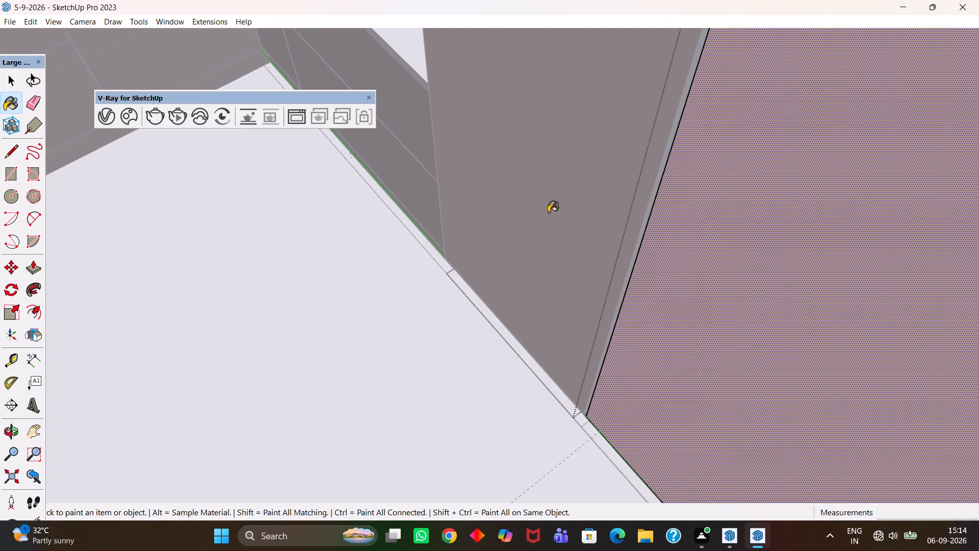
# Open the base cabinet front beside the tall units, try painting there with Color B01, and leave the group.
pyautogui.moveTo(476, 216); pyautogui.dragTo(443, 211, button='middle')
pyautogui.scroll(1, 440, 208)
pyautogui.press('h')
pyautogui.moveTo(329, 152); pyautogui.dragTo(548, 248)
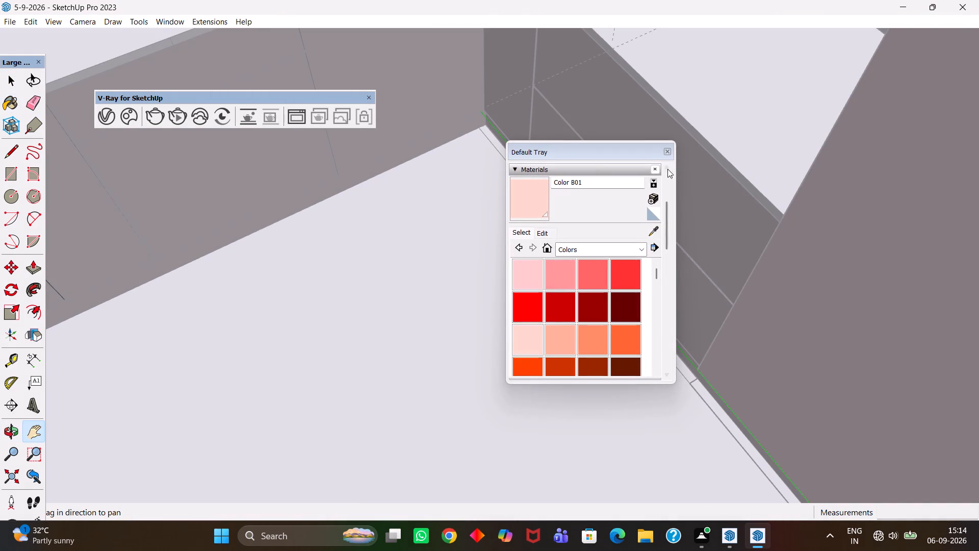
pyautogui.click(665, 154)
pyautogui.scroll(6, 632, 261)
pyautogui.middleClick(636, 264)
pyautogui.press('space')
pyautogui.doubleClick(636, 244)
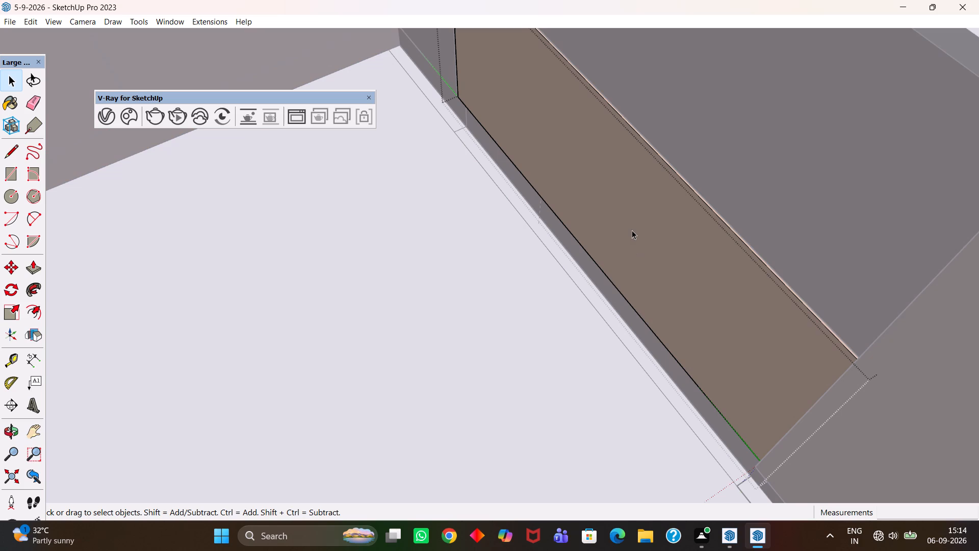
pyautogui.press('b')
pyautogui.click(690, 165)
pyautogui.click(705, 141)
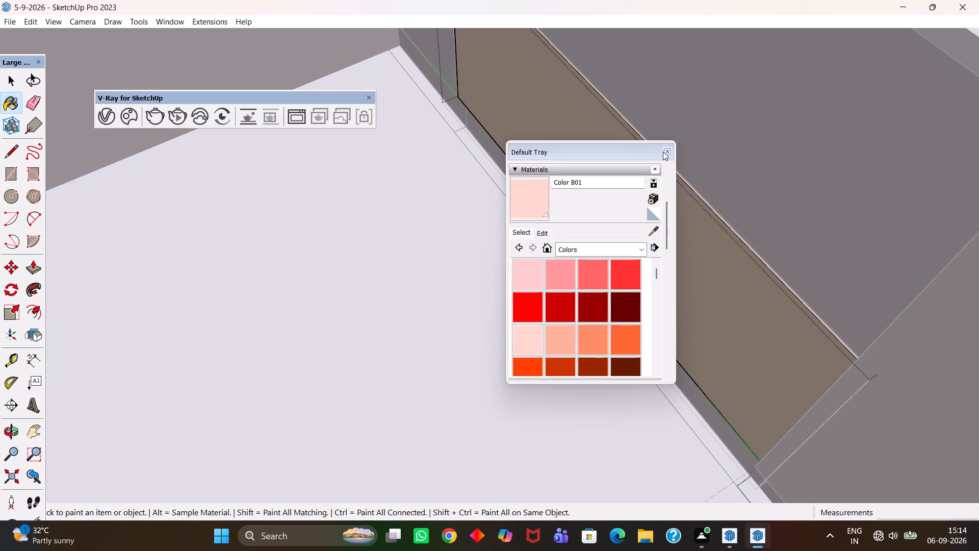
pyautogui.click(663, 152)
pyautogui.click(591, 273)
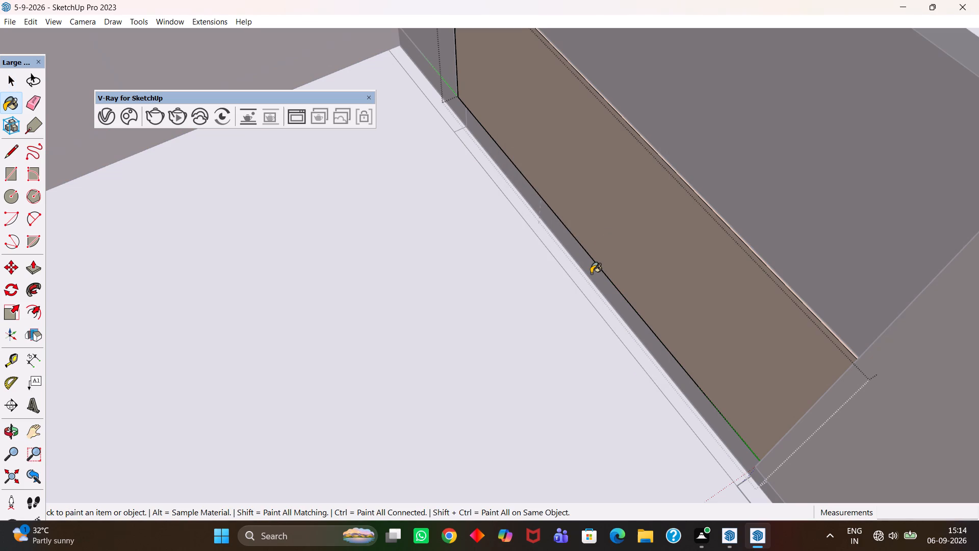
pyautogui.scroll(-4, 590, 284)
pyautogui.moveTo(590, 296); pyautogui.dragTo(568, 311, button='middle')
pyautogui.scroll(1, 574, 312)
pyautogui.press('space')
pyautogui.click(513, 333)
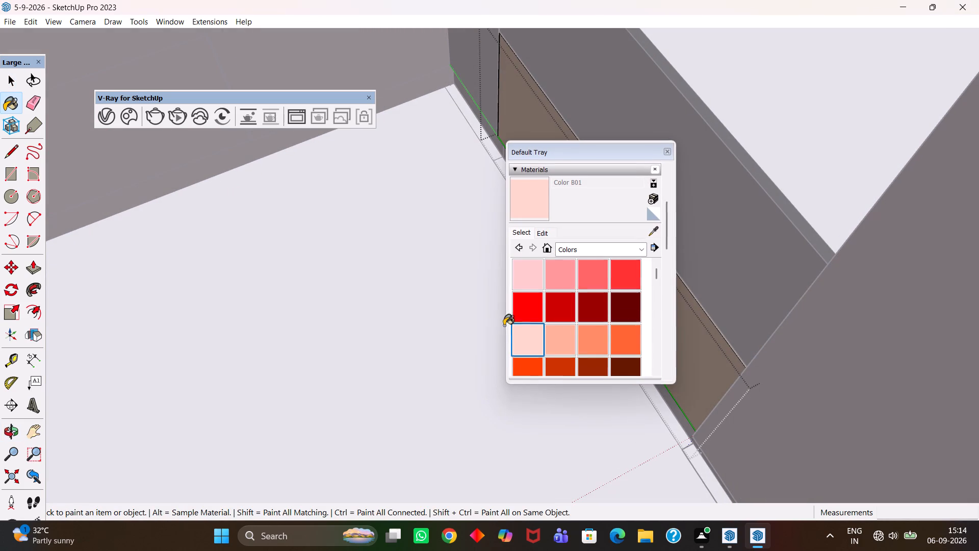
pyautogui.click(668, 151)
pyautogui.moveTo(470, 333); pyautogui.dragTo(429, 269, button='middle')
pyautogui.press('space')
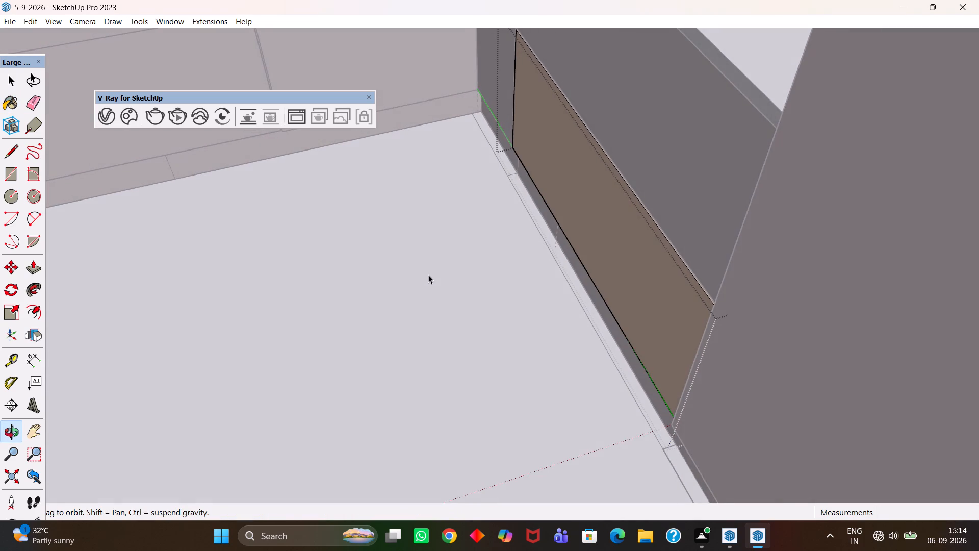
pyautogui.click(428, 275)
# Inspect the base cabinet fronts from the tall unit side to the free end of the run.
pyautogui.moveTo(442, 280); pyautogui.dragTo(421, 274, button='middle')
pyautogui.press('h')
pyautogui.moveTo(427, 206); pyautogui.dragTo(549, 385)
pyautogui.moveTo(513, 289); pyautogui.dragTo(551, 362)
pyautogui.moveTo(511, 361); pyautogui.dragTo(464, 357, button='middle')
pyautogui.scroll(1, 475, 357)
pyautogui.moveTo(351, 364); pyautogui.dragTo(498, 292)
pyautogui.moveTo(512, 333); pyautogui.dragTo(439, 362, button='middle')
pyautogui.moveTo(287, 323); pyautogui.dragTo(550, 330)
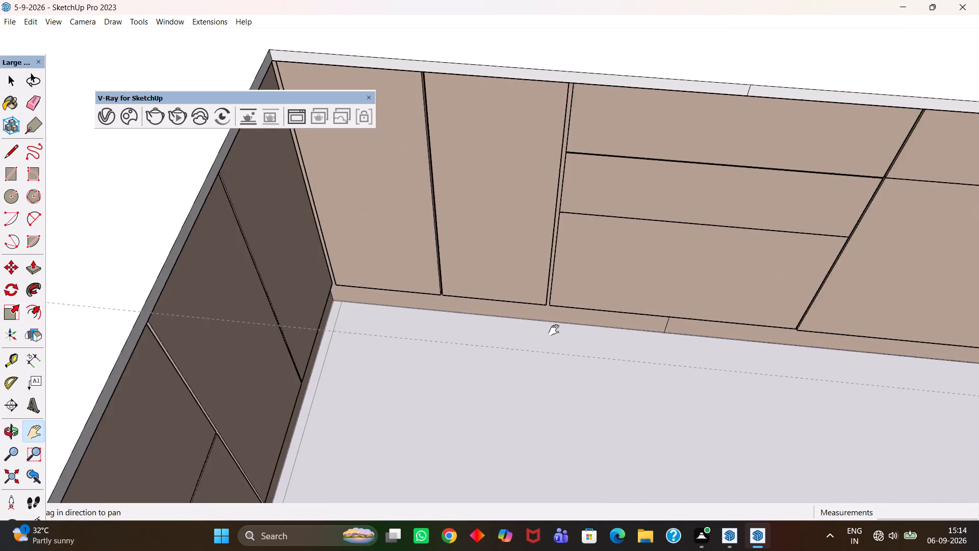
pyautogui.moveTo(558, 356); pyautogui.dragTo(445, 399, button='middle')
pyautogui.moveTo(319, 360); pyautogui.dragTo(514, 278)
pyautogui.moveTo(604, 327); pyautogui.dragTo(418, 377, button='middle')
pyautogui.moveTo(350, 350); pyautogui.dragTo(552, 340)
pyautogui.moveTo(574, 381); pyautogui.dragTo(461, 381, button='middle')
pyautogui.moveTo(338, 323); pyautogui.dragTo(884, 363)
pyautogui.moveTo(850, 378); pyautogui.dragTo(706, 334)
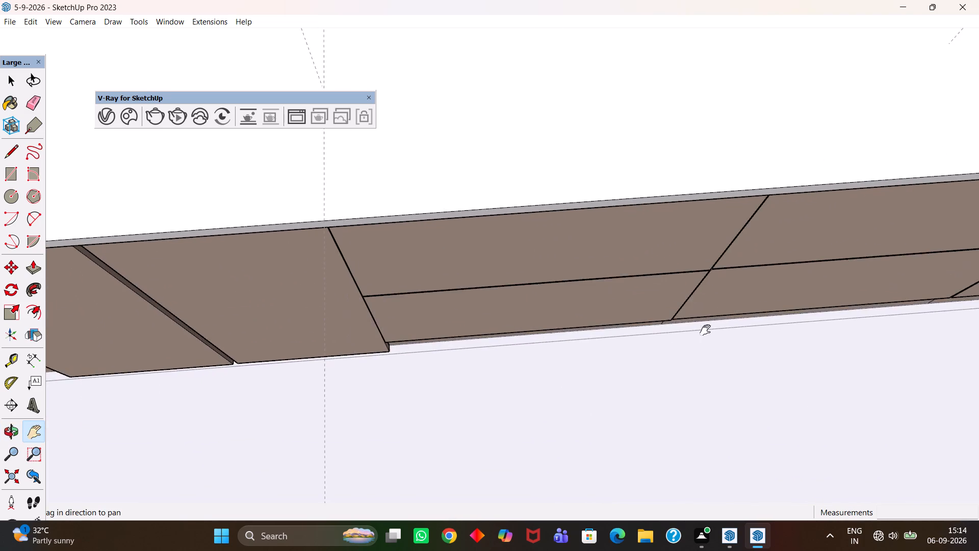
pyautogui.moveTo(573, 381); pyautogui.dragTo(636, 184, button='middle')
pyautogui.moveTo(363, 237); pyautogui.dragTo(751, 333)
pyautogui.moveTo(643, 371); pyautogui.dragTo(531, 280, button='middle')
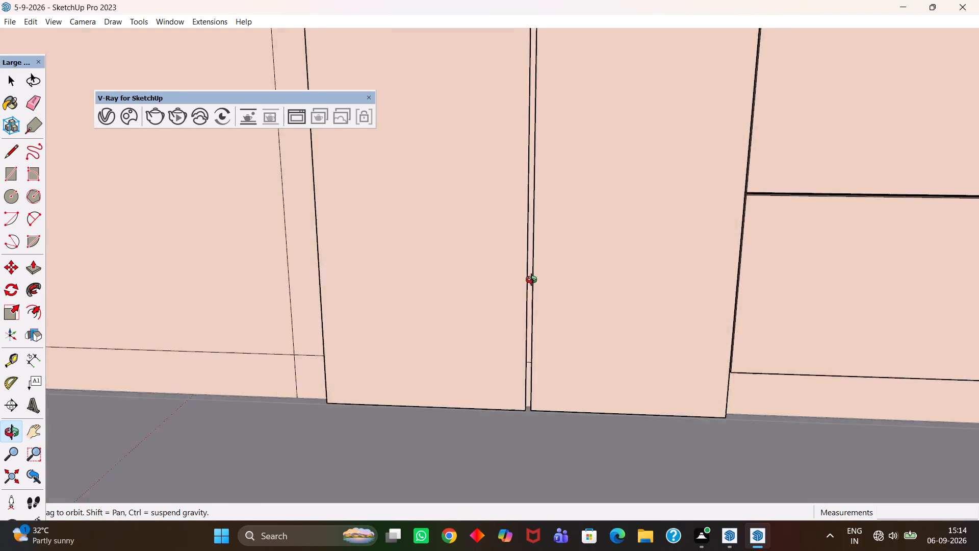
pyautogui.moveTo(531, 280); pyautogui.dragTo(561, 311, button='middle')
pyautogui.moveTo(370, 304); pyautogui.dragTo(790, 314)
pyautogui.moveTo(662, 303); pyautogui.dragTo(700, 361, button='middle')
pyautogui.moveTo(783, 353); pyautogui.dragTo(616, 311)
pyautogui.moveTo(590, 341); pyautogui.dragTo(578, 355, button='middle')
pyautogui.scroll(1, 632, 367)
pyautogui.press('h')
pyautogui.moveTo(680, 322); pyautogui.dragTo(451, 434)
pyautogui.scroll(-4, 492, 403)
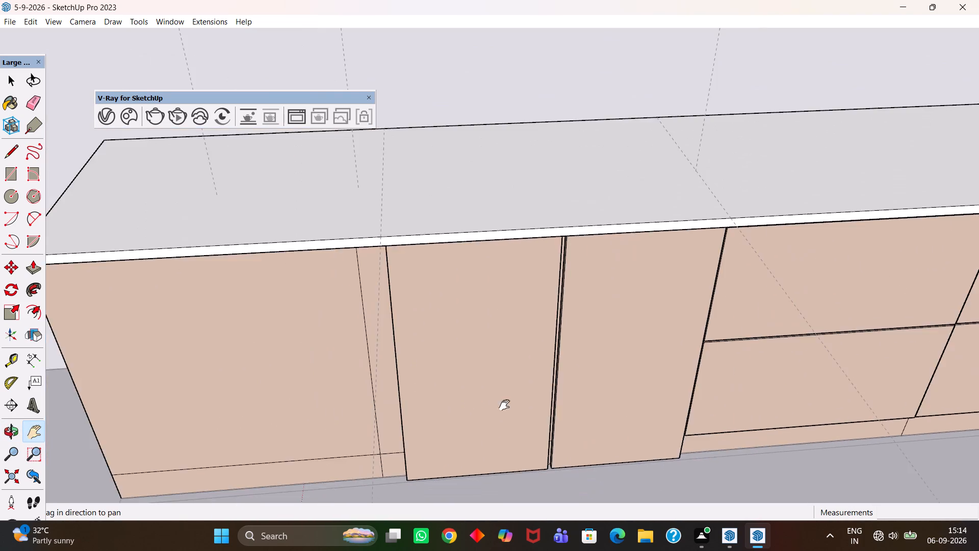
# Copy the shutter nearest the free end of the base cabinets onto the blank cabinet front directly beside it.
pyautogui.moveTo(498, 407); pyautogui.dragTo(482, 340, button='middle')
pyautogui.scroll(1, 433, 383)
pyautogui.moveTo(442, 366); pyautogui.dragTo(695, 333)
pyautogui.moveTo(626, 378); pyautogui.dragTo(672, 410, button='middle')
pyautogui.scroll(1, 672, 410)
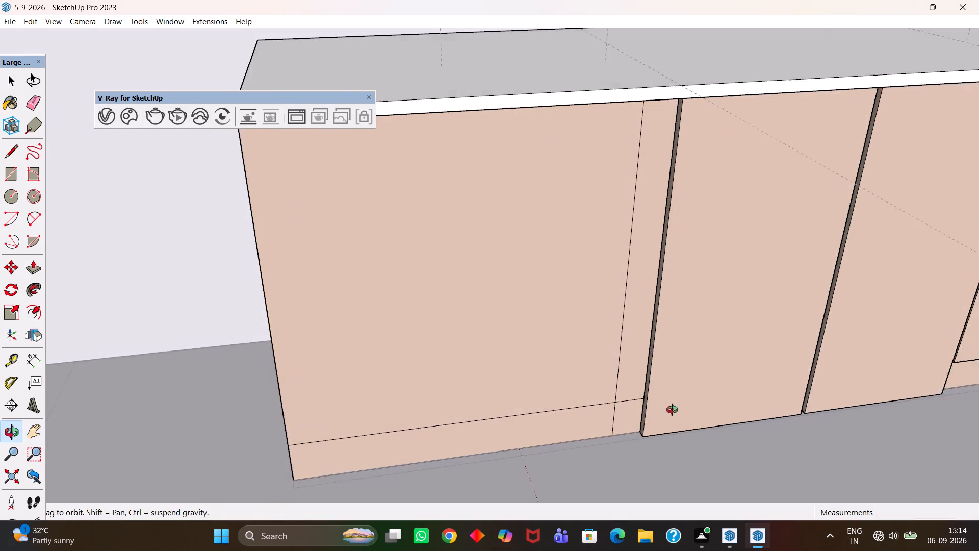
pyautogui.scroll(2, 672, 410)
pyautogui.moveTo(672, 410); pyautogui.dragTo(674, 410, button='middle')
pyautogui.press('space')
pyautogui.click(661, 396)
pyautogui.press('m')
pyautogui.scroll(2, 660, 396)
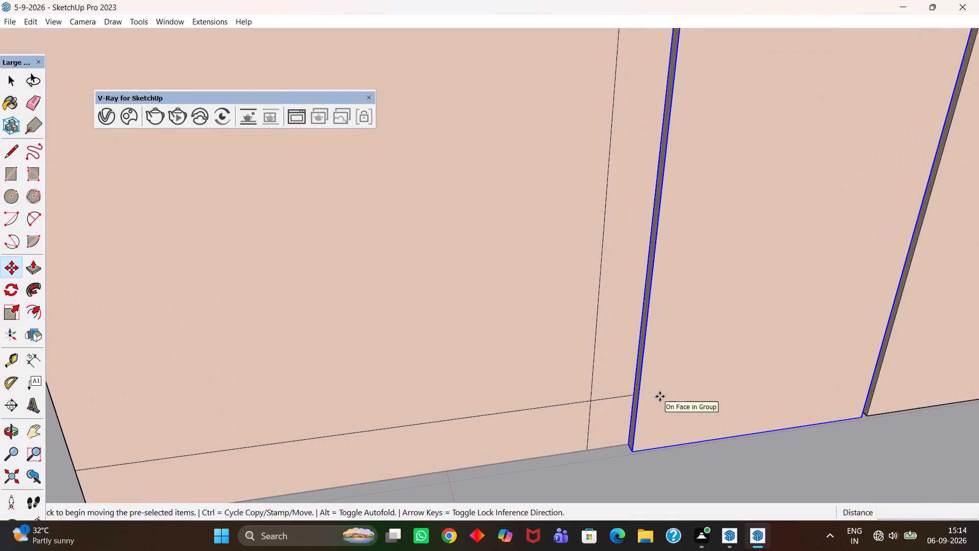
pyautogui.scroll(2, 660, 402)
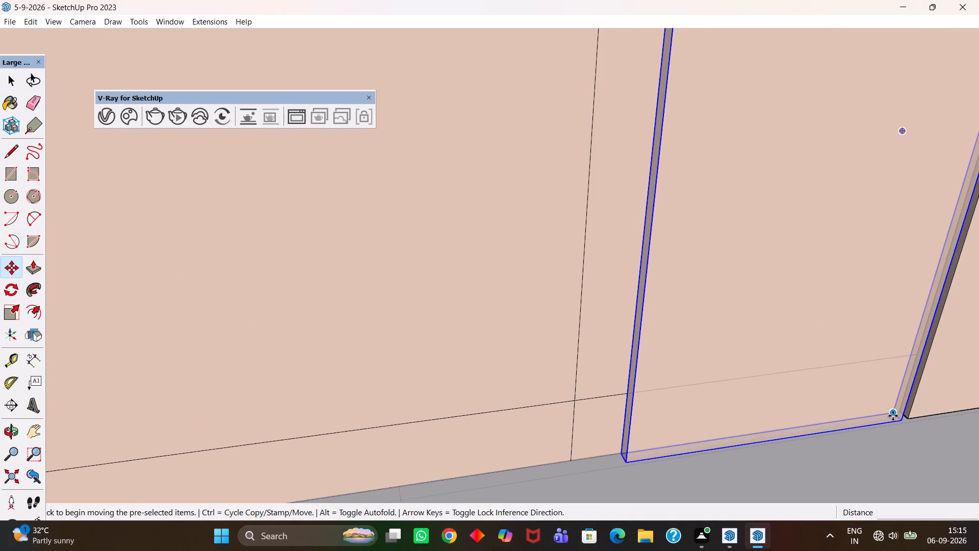
pyautogui.click(893, 416)
pyautogui.press('h')
pyautogui.scroll(-4, 643, 440)
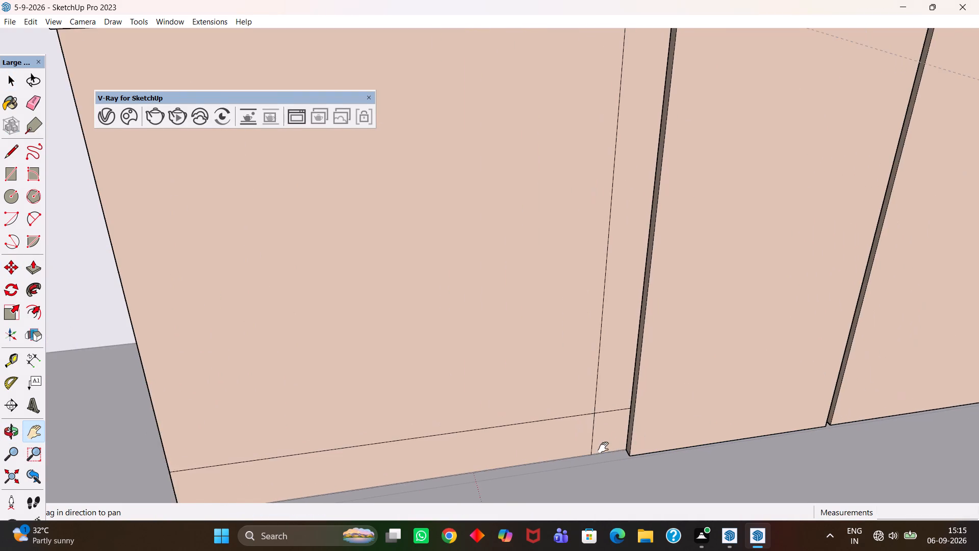
pyautogui.moveTo(603, 447); pyautogui.dragTo(626, 442)
pyautogui.press('Escape')
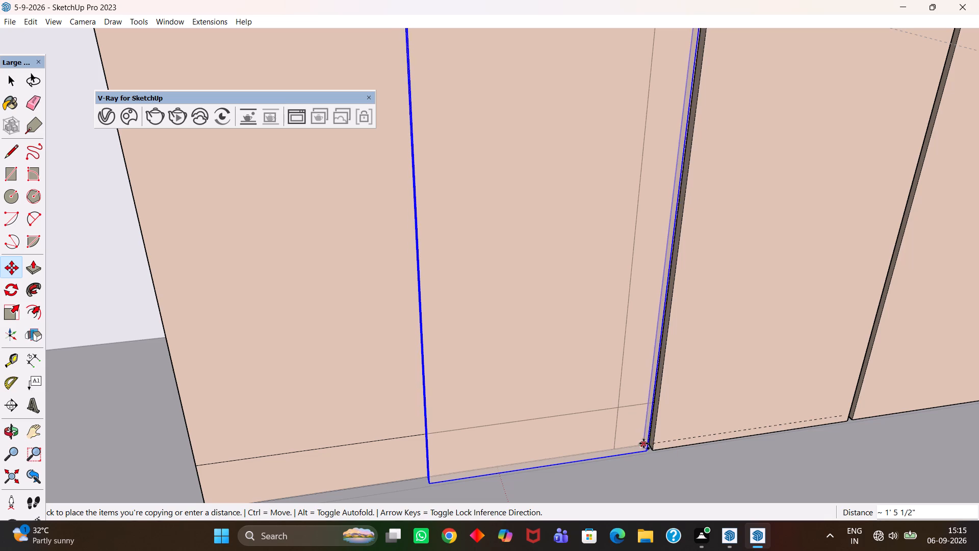
pyautogui.click(646, 443)
# Move the copied shutter 5 mm towards the free end to leave a gap to its neighbour.
pyautogui.scroll(3, 662, 455)
pyautogui.click(648, 448)
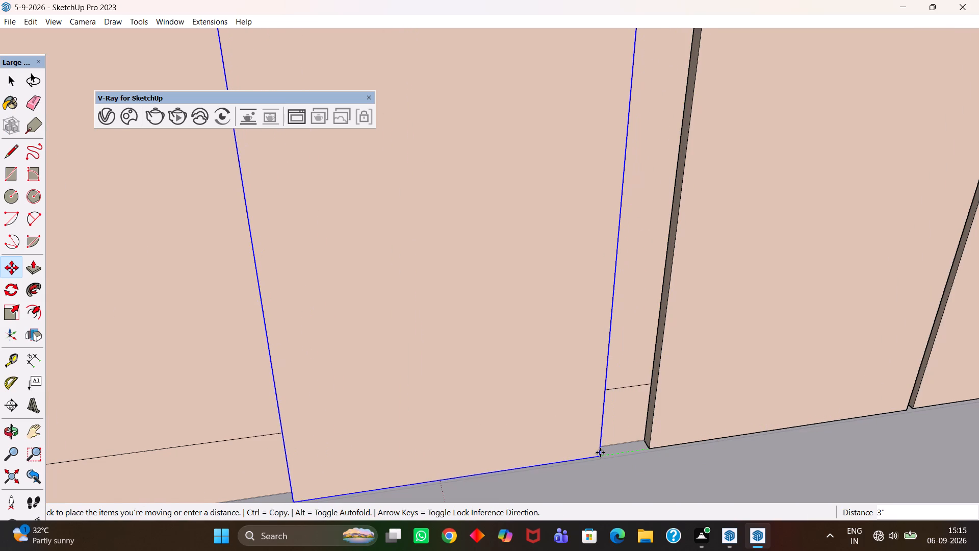
pyautogui.write('5mm')
pyautogui.press('Return')
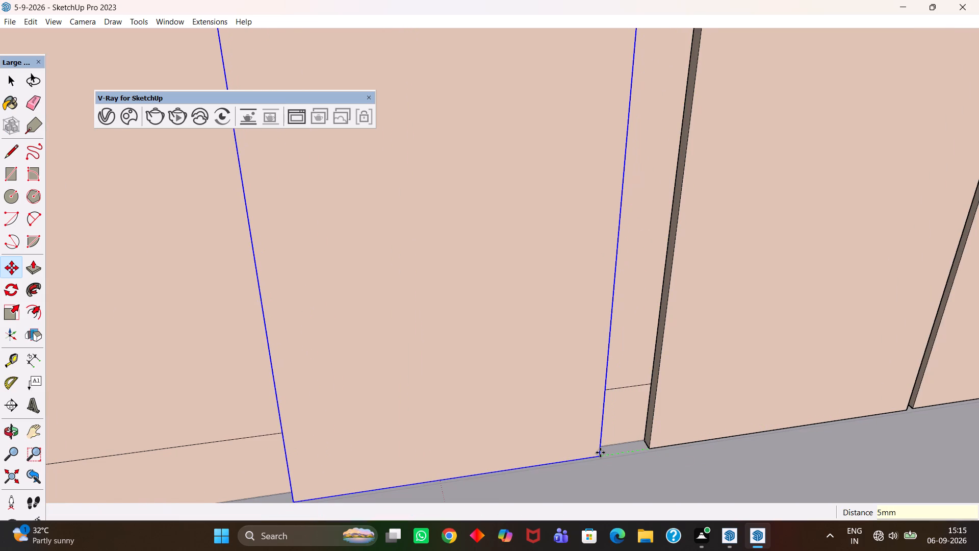
pyautogui.press('h')
pyautogui.scroll(1, 592, 445)
pyautogui.scroll(-7, 590, 442)
pyautogui.moveTo(435, 377); pyautogui.dragTo(463, 394, button='middle')
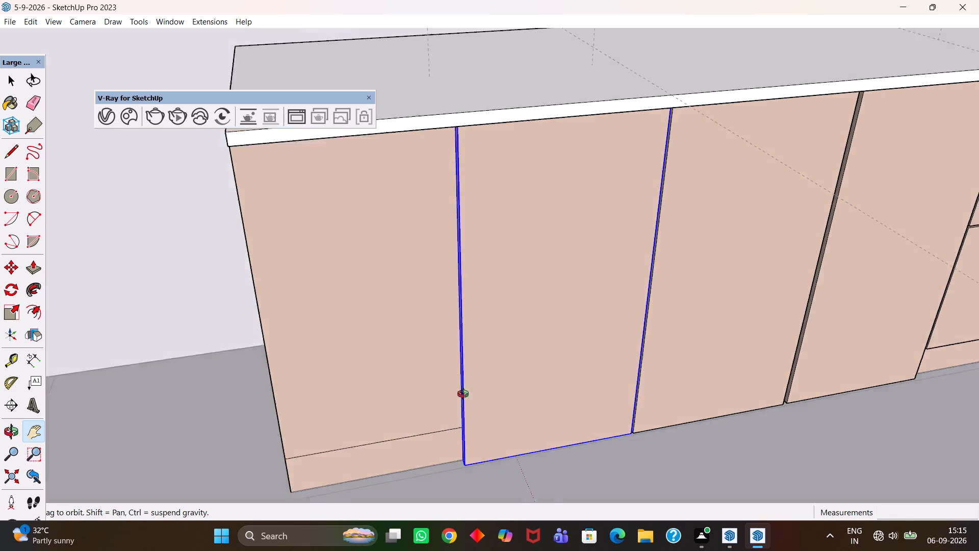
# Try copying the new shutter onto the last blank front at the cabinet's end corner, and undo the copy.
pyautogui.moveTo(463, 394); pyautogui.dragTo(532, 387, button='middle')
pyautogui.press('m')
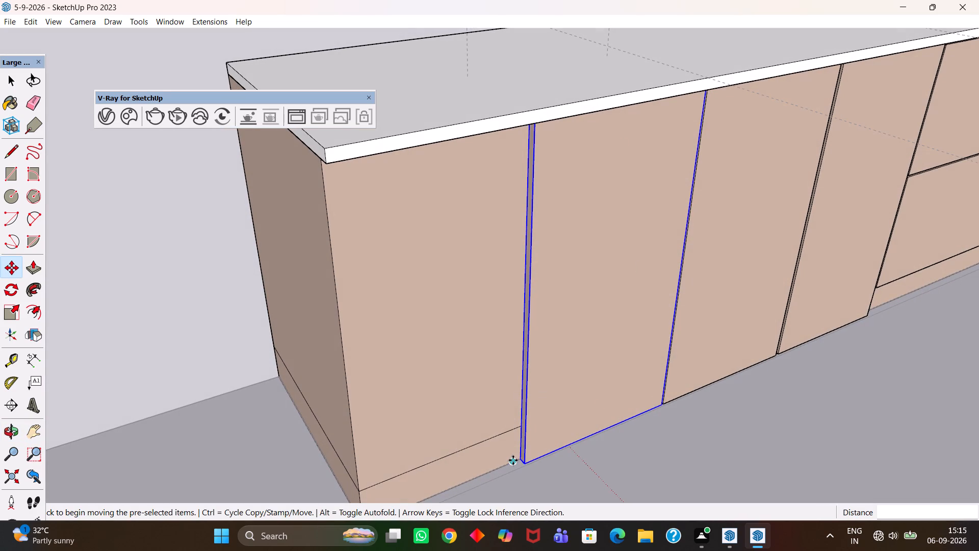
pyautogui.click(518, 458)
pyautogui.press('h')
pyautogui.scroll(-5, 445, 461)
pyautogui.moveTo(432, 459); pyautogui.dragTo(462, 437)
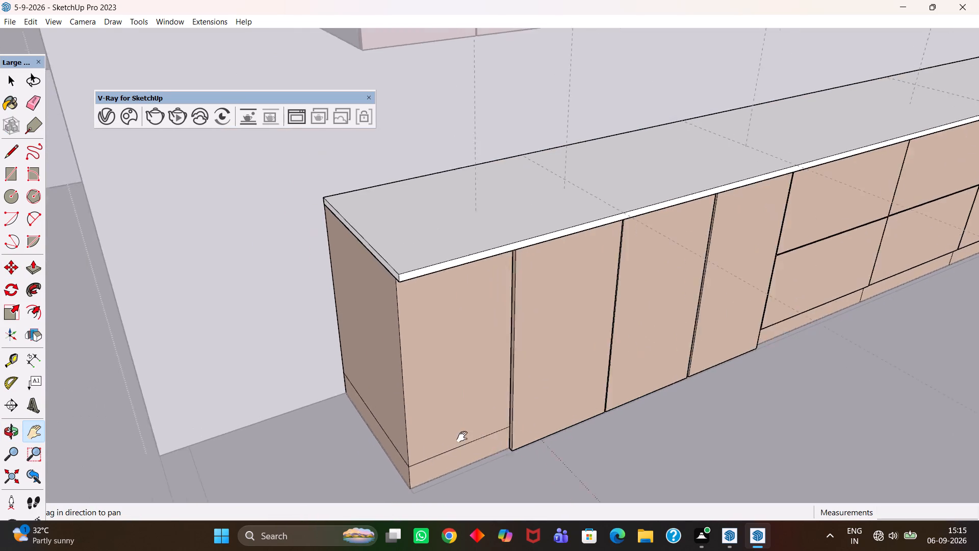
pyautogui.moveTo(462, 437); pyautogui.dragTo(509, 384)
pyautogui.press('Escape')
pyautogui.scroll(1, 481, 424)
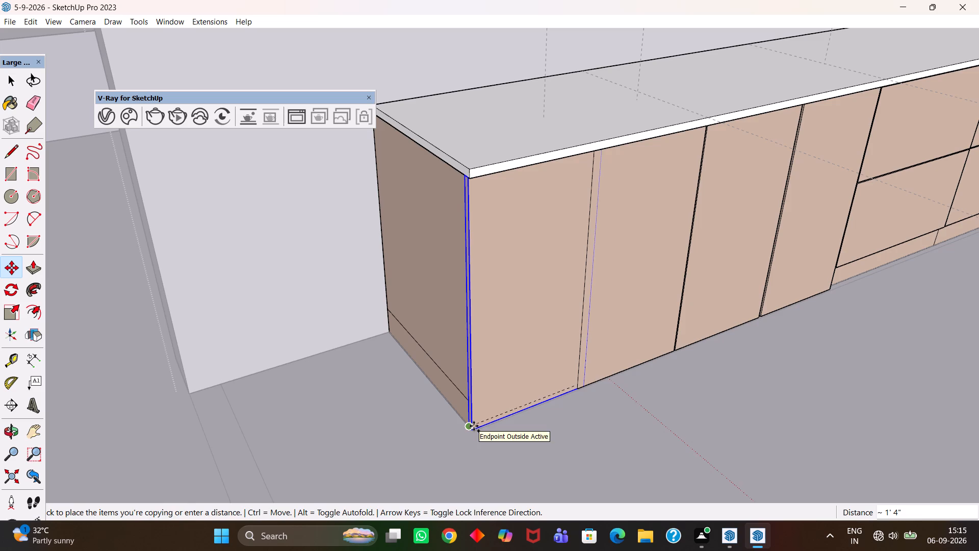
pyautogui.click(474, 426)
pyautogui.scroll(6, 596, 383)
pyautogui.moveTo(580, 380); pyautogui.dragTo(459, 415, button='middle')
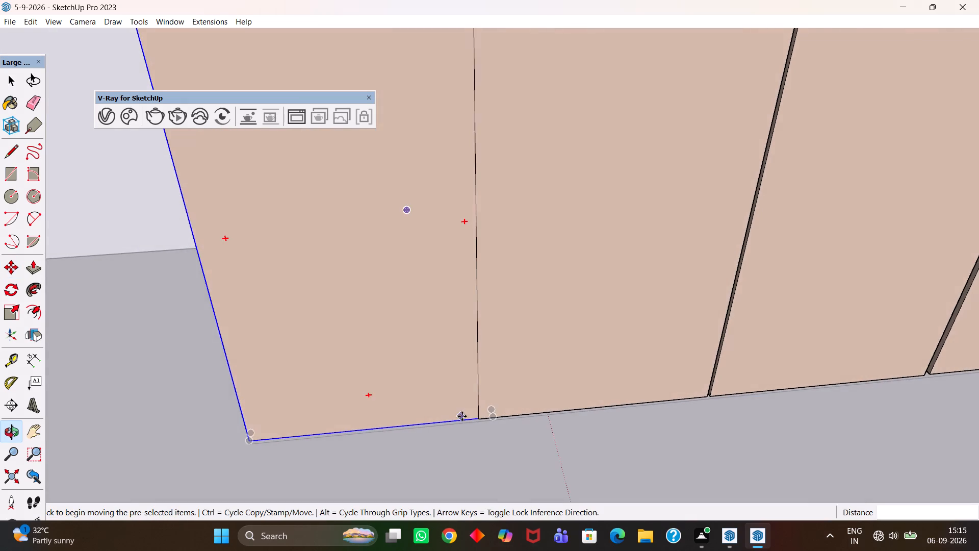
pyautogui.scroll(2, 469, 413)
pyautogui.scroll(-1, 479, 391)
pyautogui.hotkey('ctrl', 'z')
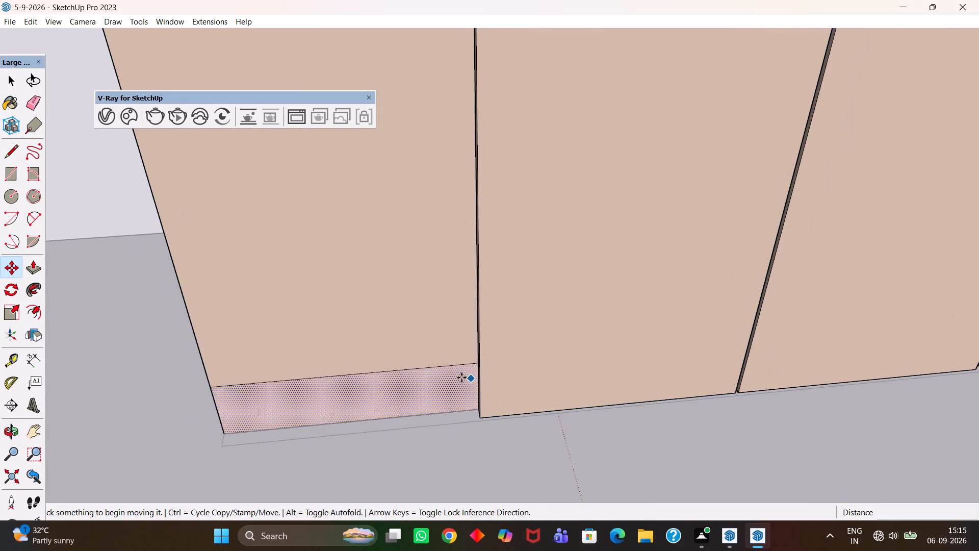
# Open the new shutter group and push its side face nearest the free end inward by 5 mm.
pyautogui.moveTo(466, 381); pyautogui.dragTo(502, 398, button='middle')
pyautogui.scroll(3, 514, 408)
pyautogui.moveTo(506, 412); pyautogui.dragTo(551, 404, button='middle')
pyautogui.scroll(5, 551, 404)
pyautogui.press('space')
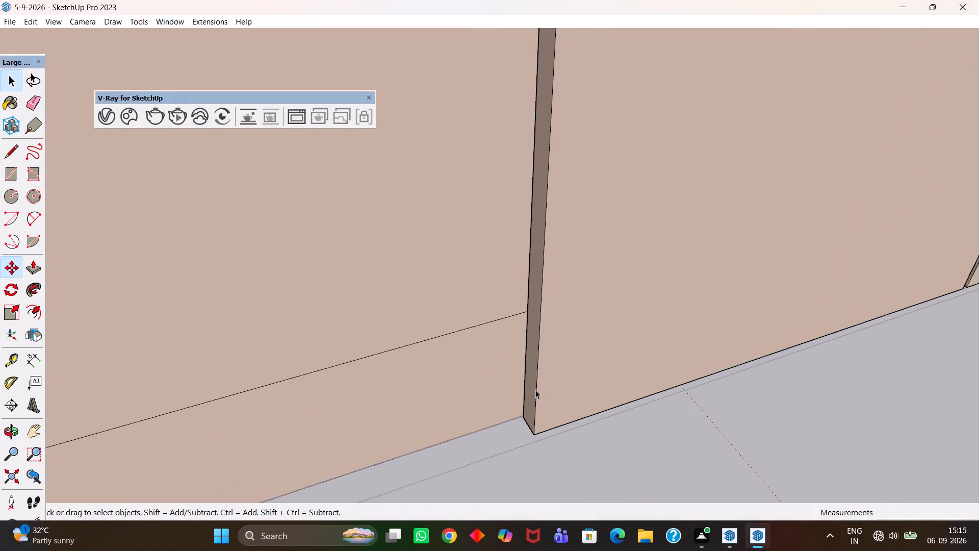
pyautogui.doubleClick(531, 385)
pyautogui.click(532, 380)
pyautogui.press('p')
pyautogui.click(532, 380)
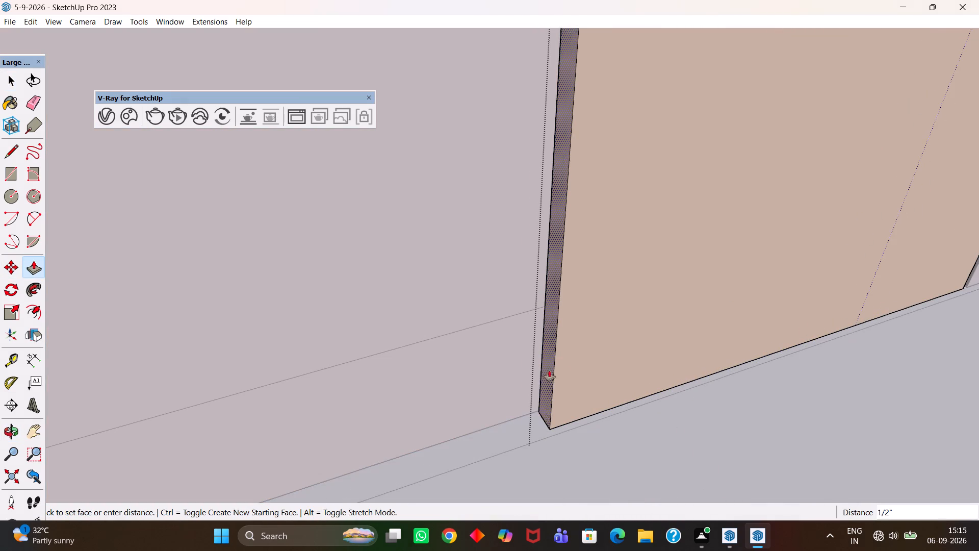
pyautogui.write('5mm')
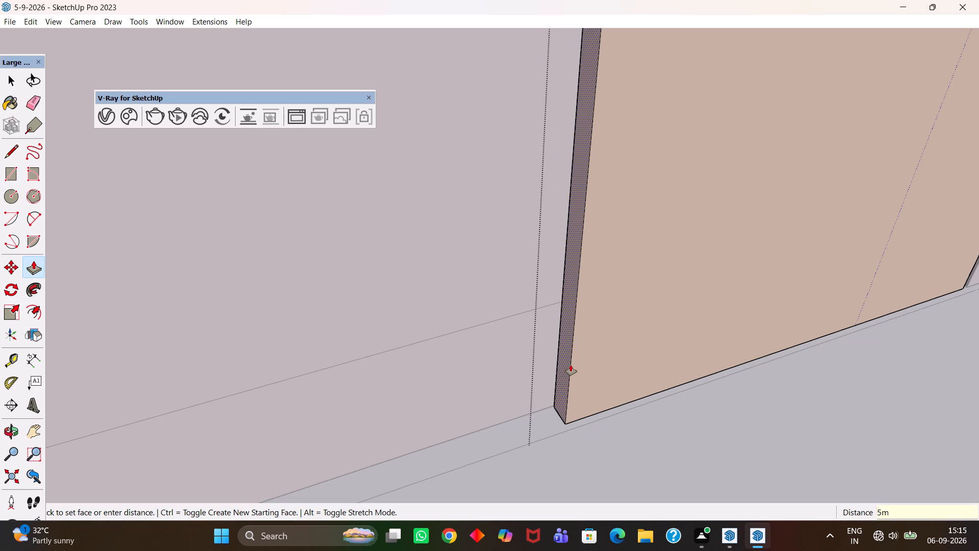
pyautogui.press('Return')
pyautogui.press('h')
pyautogui.scroll(-9, 595, 355)
pyautogui.press('space')
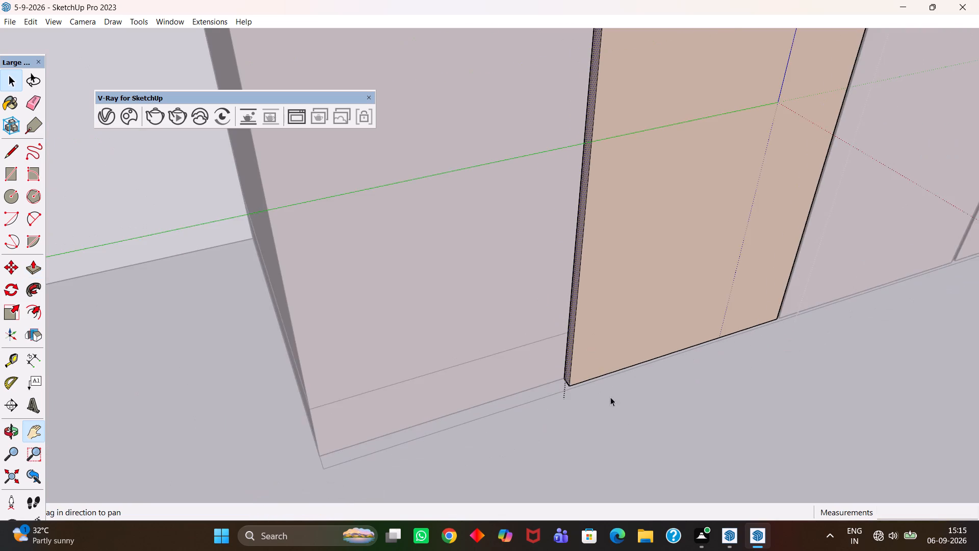
pyautogui.click(635, 431)
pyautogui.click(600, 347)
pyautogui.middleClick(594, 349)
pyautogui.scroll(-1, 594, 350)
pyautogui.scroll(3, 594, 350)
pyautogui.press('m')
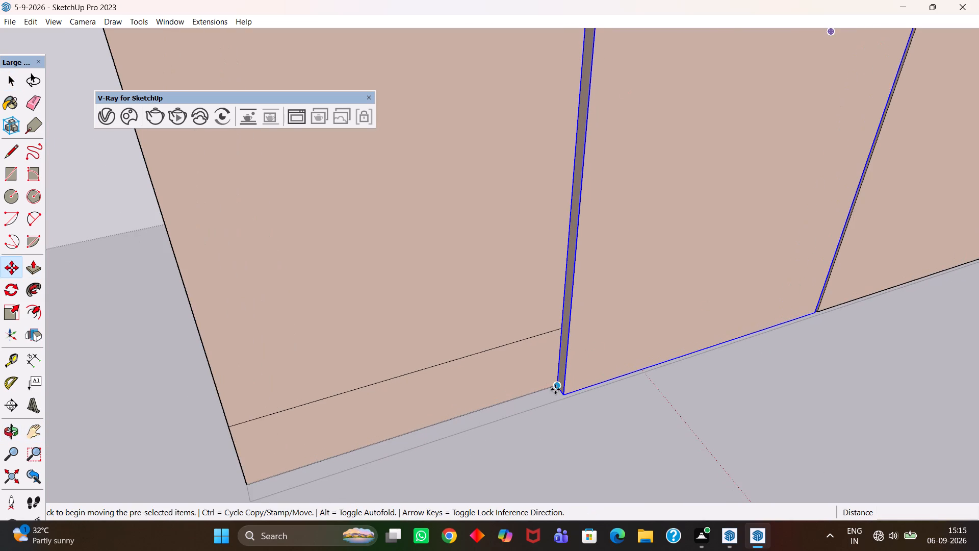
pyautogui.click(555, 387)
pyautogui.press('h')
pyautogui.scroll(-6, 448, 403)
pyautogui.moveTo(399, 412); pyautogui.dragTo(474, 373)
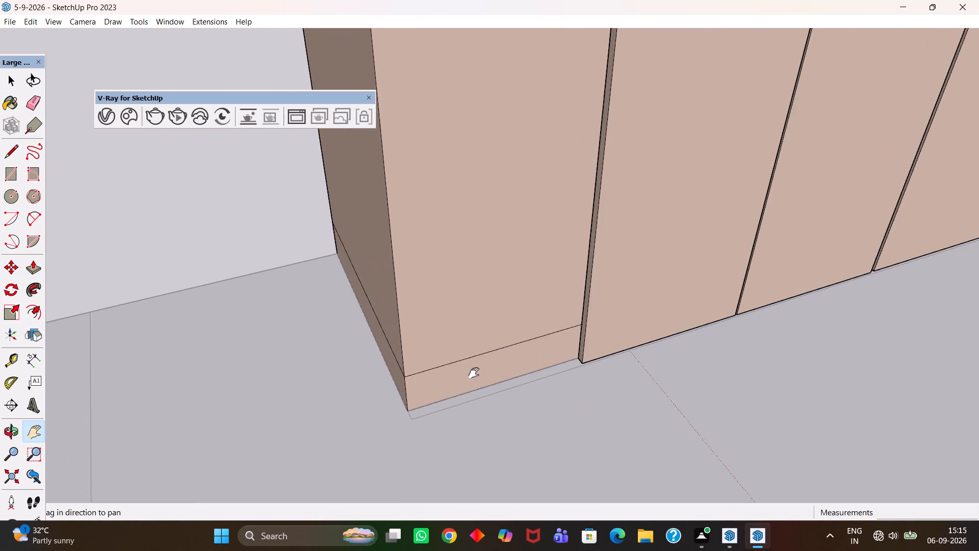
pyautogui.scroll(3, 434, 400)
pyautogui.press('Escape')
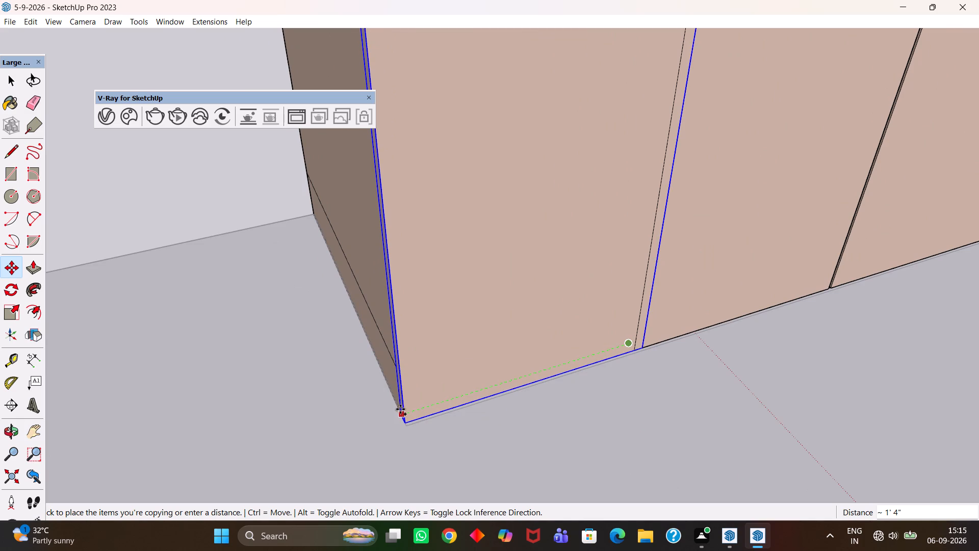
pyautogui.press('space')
# Narrow the same shutter further by pushing its side face nearest the free end inward by 1".
pyautogui.scroll(8, 659, 340)
pyautogui.press('h')
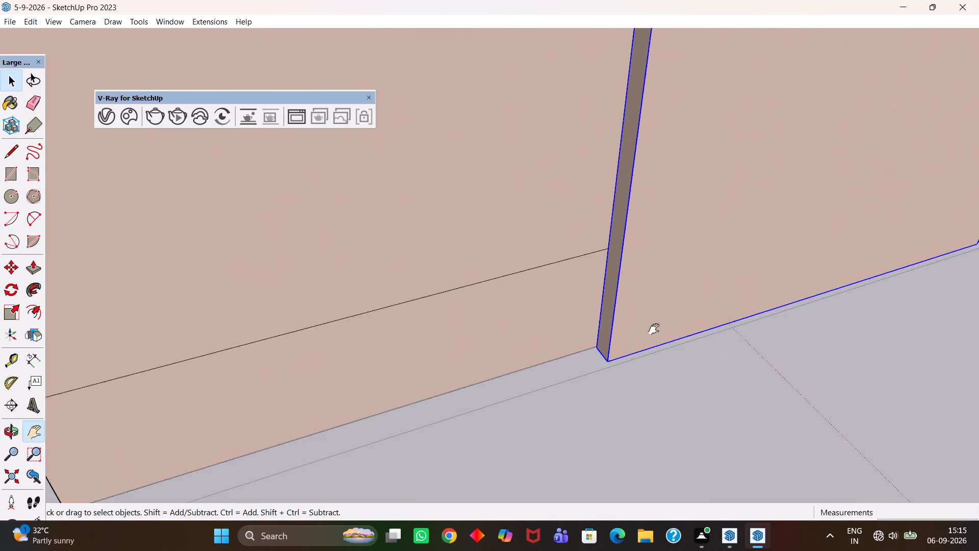
pyautogui.moveTo(654, 329); pyautogui.dragTo(612, 401)
pyautogui.scroll(3, 572, 393)
pyautogui.press('space')
pyautogui.doubleClick(560, 380)
pyautogui.click(558, 372)
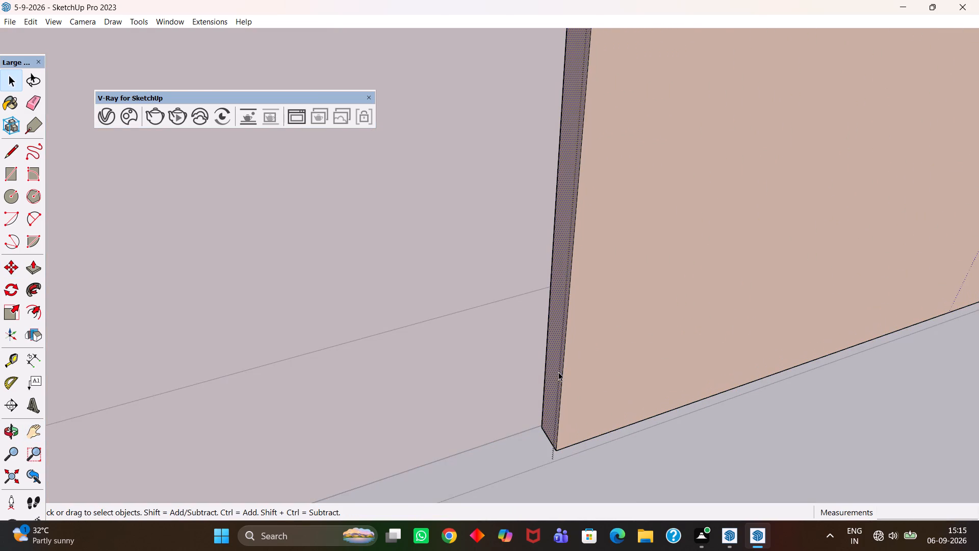
pyautogui.press('p')
pyautogui.click(555, 369)
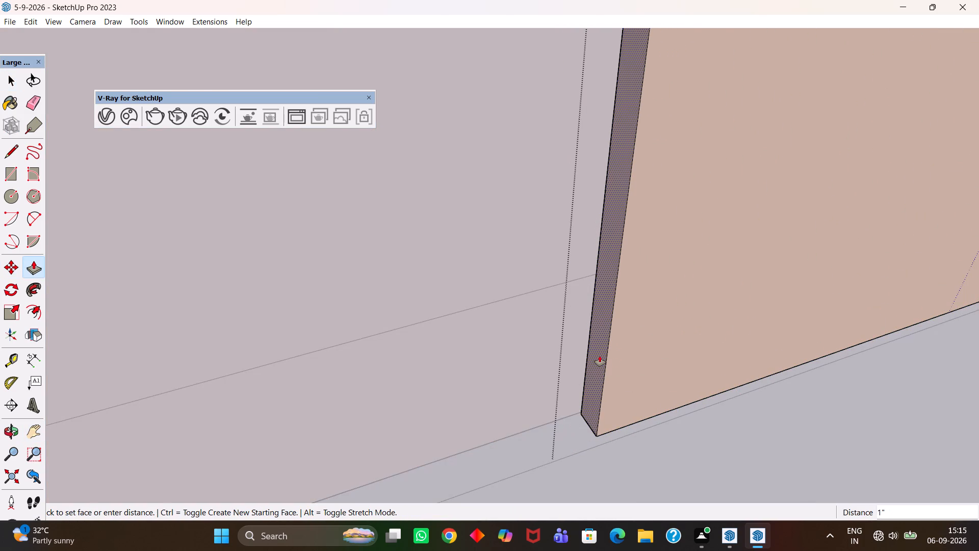
pyautogui.write('1"')
pyautogui.press('Return')
pyautogui.press('h')
pyautogui.scroll(-3, 622, 336)
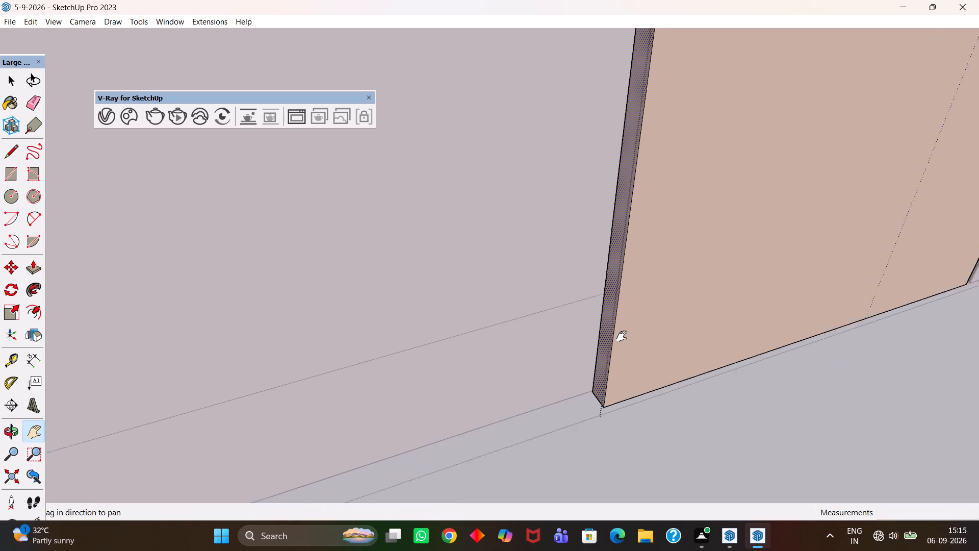
pyautogui.scroll(-13, 622, 336)
pyautogui.press('space')
pyautogui.click(643, 402)
# Copy the narrowed shutter onto the last blank front, aligned with the cabinet's free end corner.
pyautogui.click(643, 313)
pyautogui.scroll(5, 634, 333)
pyautogui.press('m')
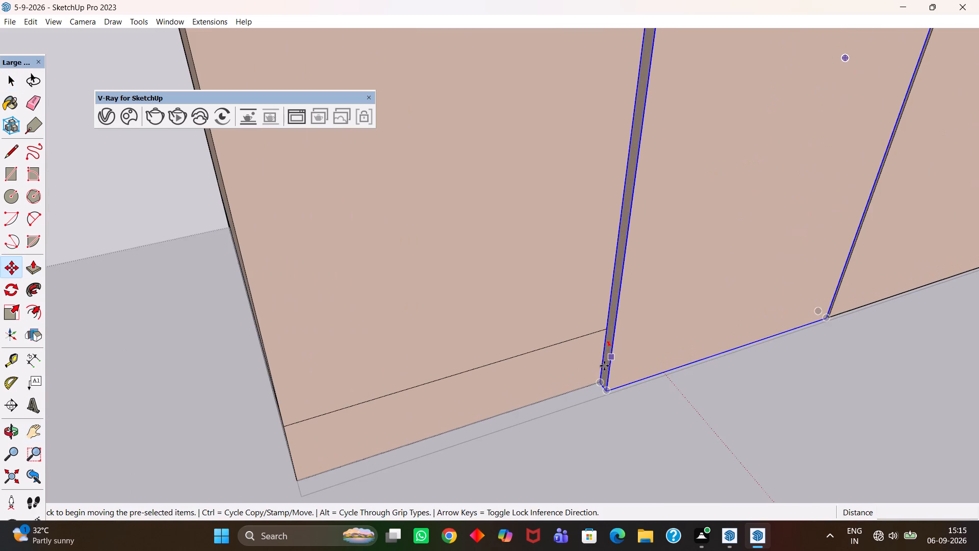
pyautogui.click(600, 381)
pyautogui.press('h')
pyautogui.scroll(-5, 467, 408)
pyautogui.moveTo(453, 413); pyautogui.dragTo(506, 395)
pyautogui.press('Escape')
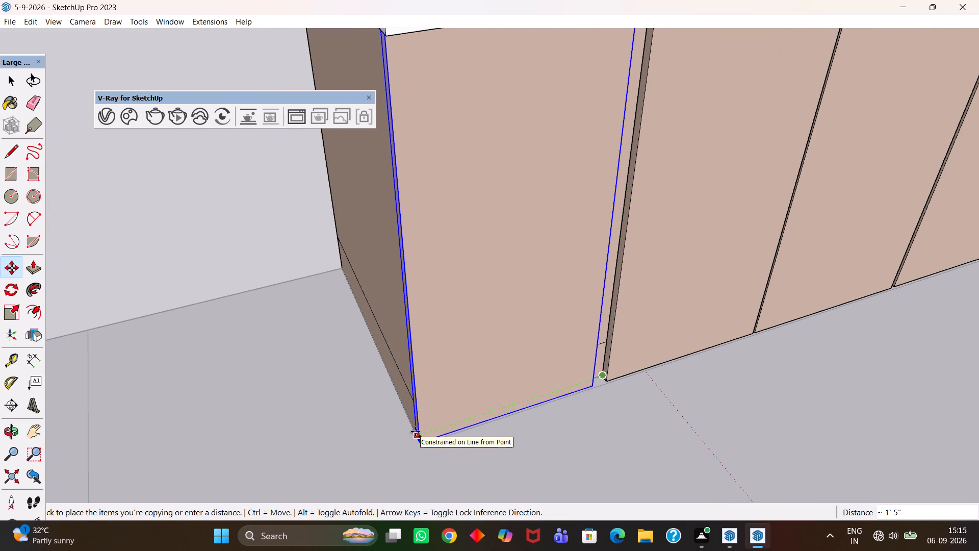
pyautogui.click(415, 432)
# Open the end shutter group and extend its side face towards the neighbouring shutter by 4 mm.
pyautogui.moveTo(638, 398); pyautogui.dragTo(522, 398, button='middle')
pyautogui.scroll(3, 638, 398)
pyautogui.scroll(3, 519, 385)
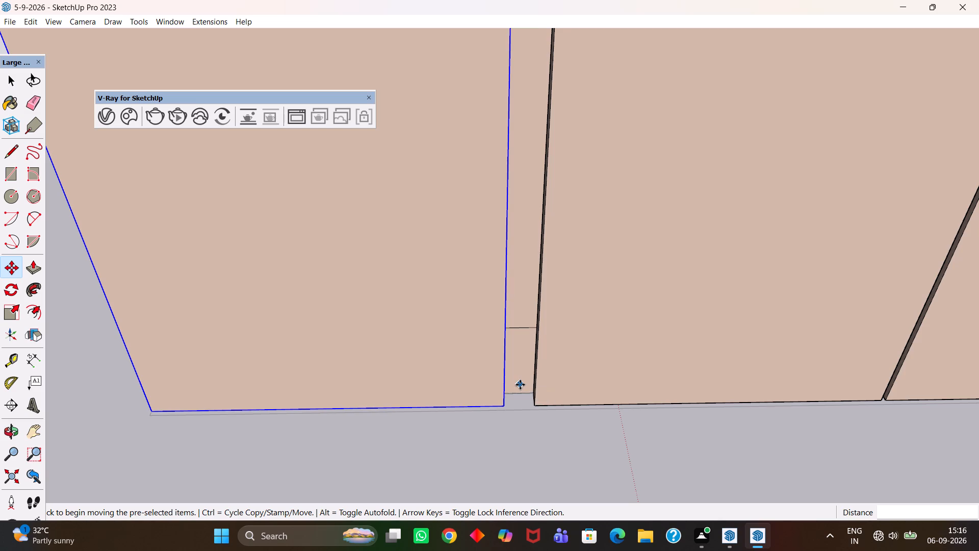
pyautogui.scroll(8, 520, 385)
pyautogui.press('h')
pyautogui.moveTo(483, 367); pyautogui.dragTo(553, 389)
pyautogui.scroll(3, 555, 390)
pyautogui.moveTo(571, 406); pyautogui.dragTo(451, 392, button='middle')
pyautogui.scroll(2, 491, 409)
pyautogui.moveTo(551, 438); pyautogui.dragTo(497, 419, button='middle')
pyautogui.scroll(2, 524, 432)
pyautogui.press('space')
pyautogui.tripleClick(487, 411)
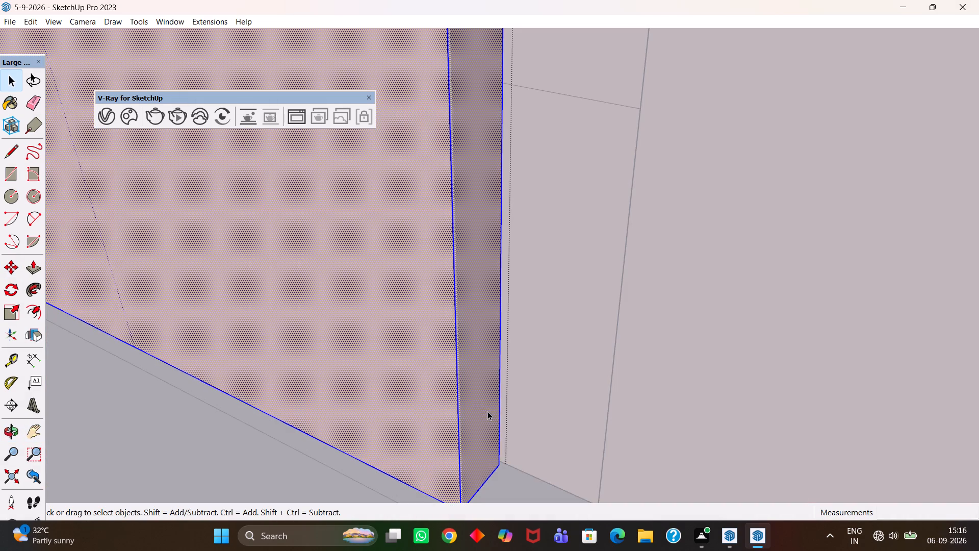
pyautogui.click(480, 398)
pyautogui.press('p')
pyautogui.click(481, 400)
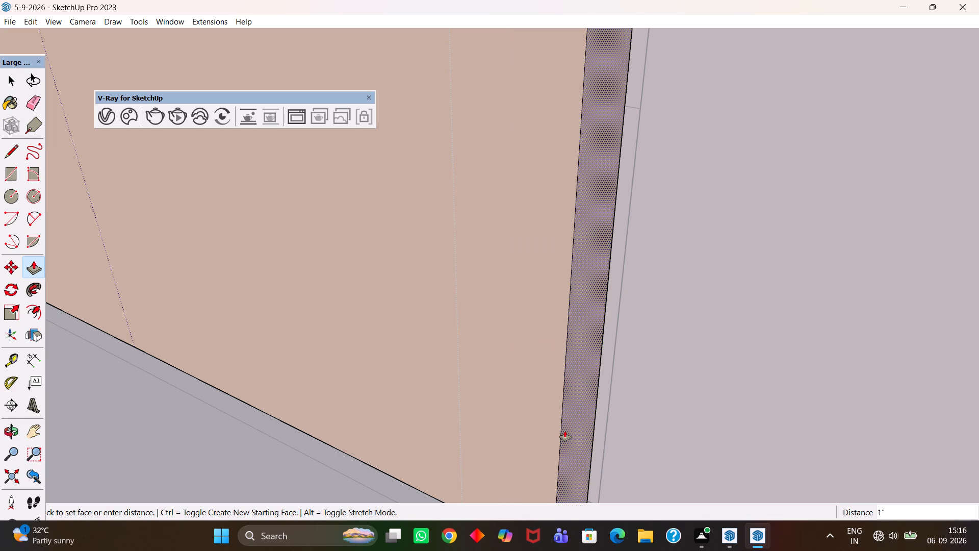
pyautogui.write('4mm')
pyautogui.press('Return')
pyautogui.press('h')
pyautogui.scroll(-6, 565, 433)
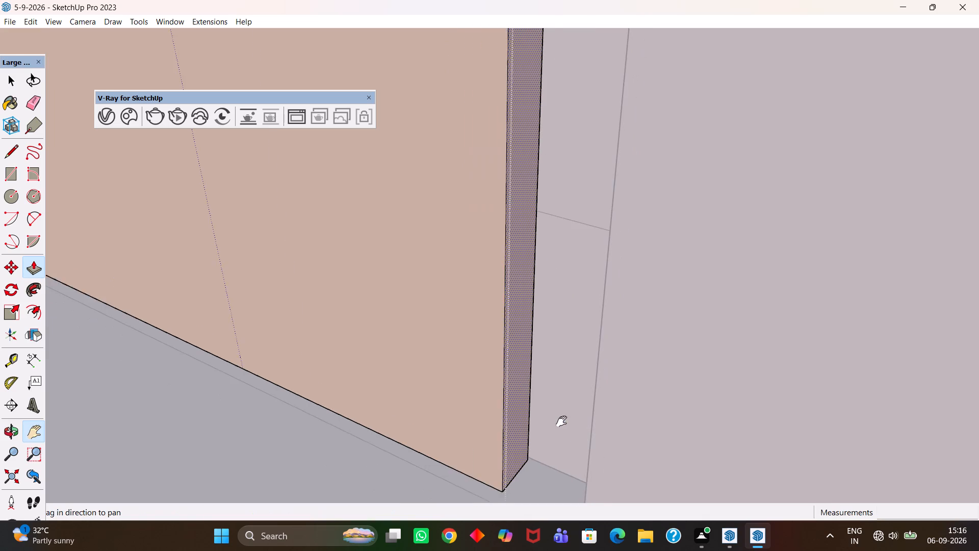
pyautogui.scroll(-8, 561, 421)
pyautogui.scroll(4, 546, 410)
pyautogui.moveTo(552, 411); pyautogui.dragTo(644, 439, button='middle')
pyautogui.moveTo(642, 435); pyautogui.dragTo(687, 459, button='middle')
pyautogui.scroll(3, 675, 457)
pyautogui.press('space')
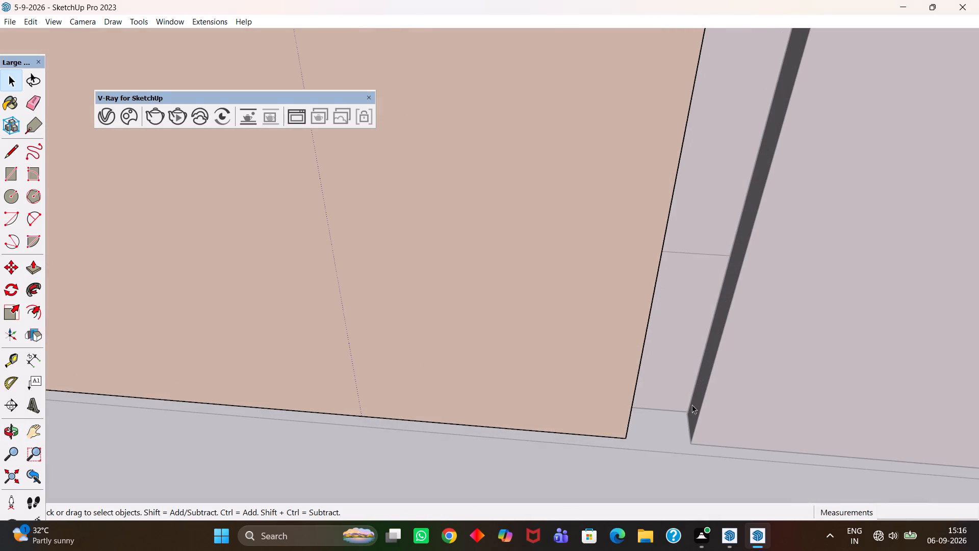
# Open the shutter group next to the end shutter and extend its side face towards the end shutter by about 1/2".
pyautogui.doubleClick(695, 403)
pyautogui.click(702, 396)
pyautogui.press('p')
pyautogui.click(702, 396)
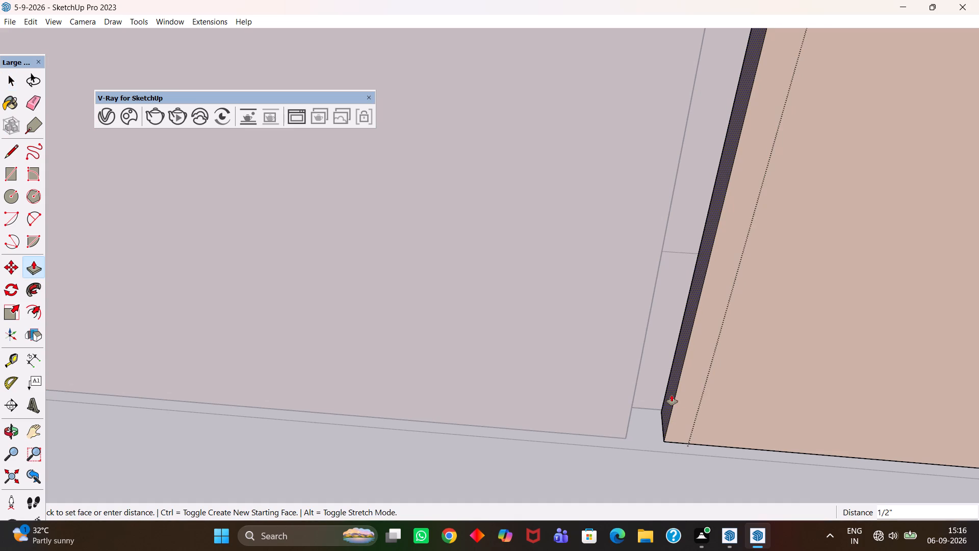
pyautogui.click(664, 395)
pyautogui.scroll(2, 663, 406)
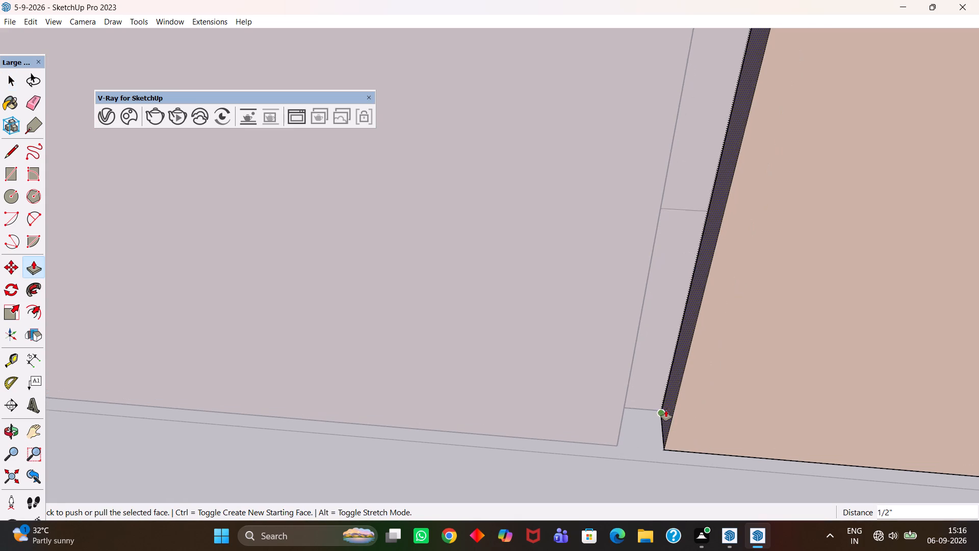
pyautogui.scroll(-9, 667, 411)
pyautogui.press('space')
pyautogui.click(654, 458)
# Place a vertical guide midway across the gap, parallel to the end shutter's side edge.
pyautogui.scroll(-2, 641, 442)
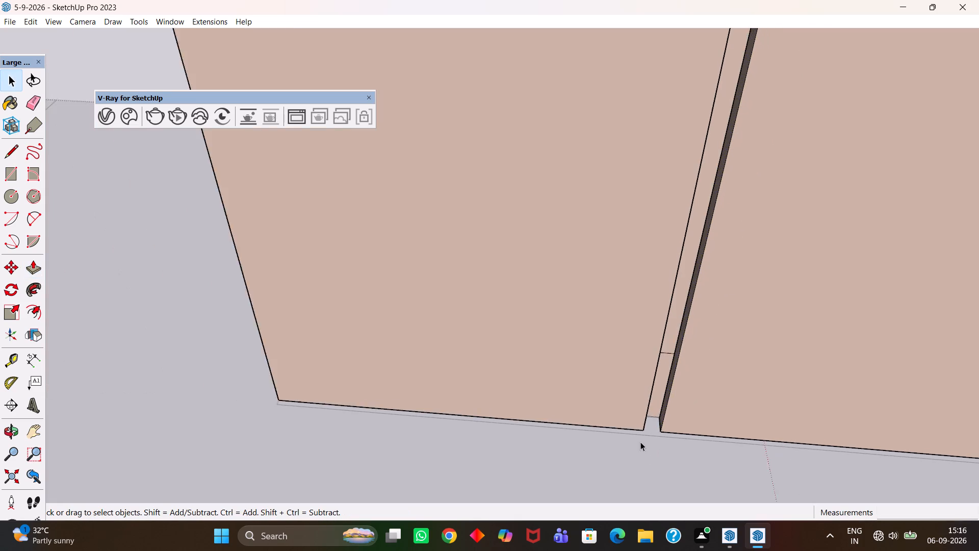
pyautogui.scroll(-7, 640, 442)
pyautogui.scroll(1, 634, 440)
pyautogui.scroll(-3, 634, 438)
pyautogui.moveTo(645, 445); pyautogui.dragTo(653, 406, button='middle')
pyautogui.scroll(1, 645, 445)
pyautogui.scroll(6, 648, 397)
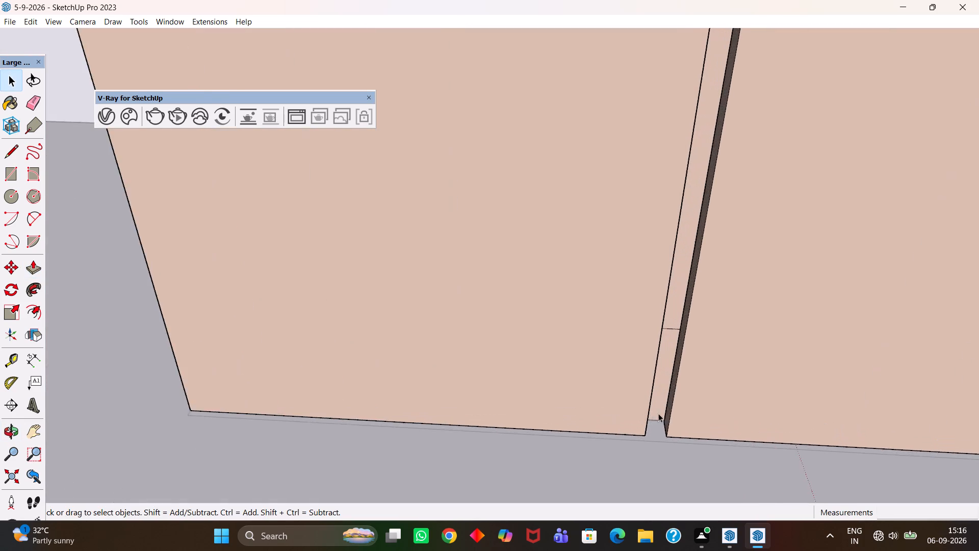
pyautogui.scroll(13, 658, 413)
pyautogui.moveTo(655, 428); pyautogui.dragTo(624, 436, button='middle')
pyautogui.moveTo(621, 423); pyautogui.dragTo(586, 436, button='middle')
pyautogui.scroll(5, 583, 431)
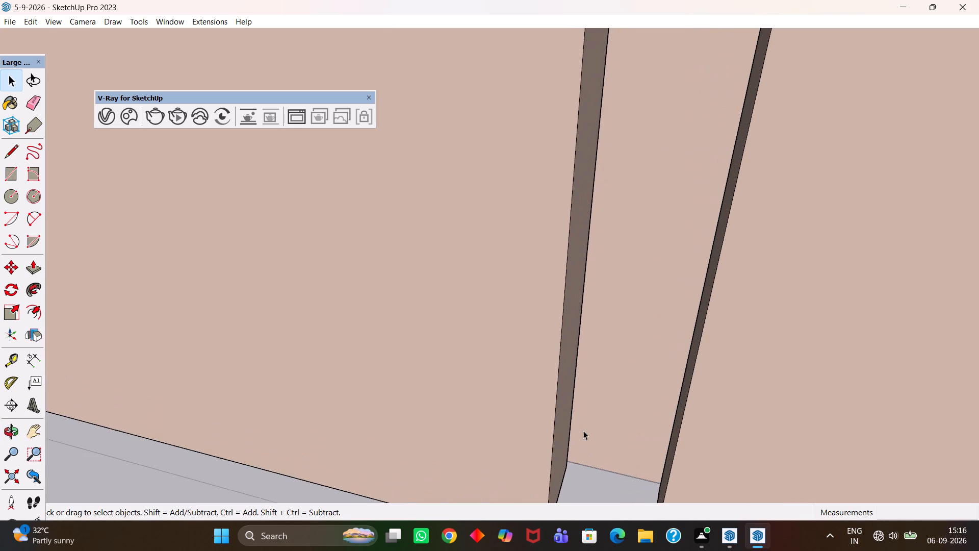
pyautogui.scroll(-2, 626, 361)
pyautogui.press('t')
pyautogui.scroll(1, 591, 364)
pyautogui.click(584, 356)
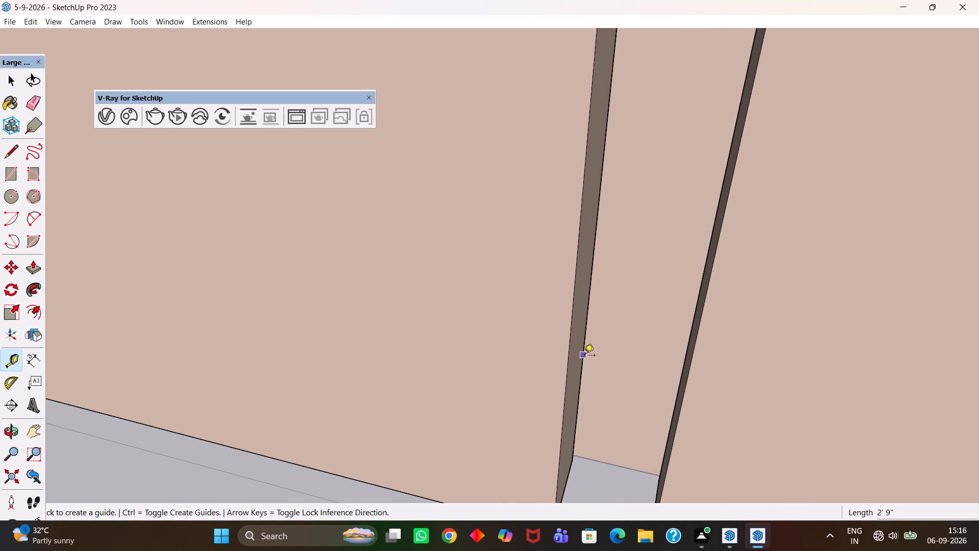
pyautogui.click(621, 466)
# Open the end shutter group and extend its side face into the gap by about 1/2".
pyautogui.scroll(2, 590, 406)
pyautogui.moveTo(597, 414); pyautogui.dragTo(566, 416, button='middle')
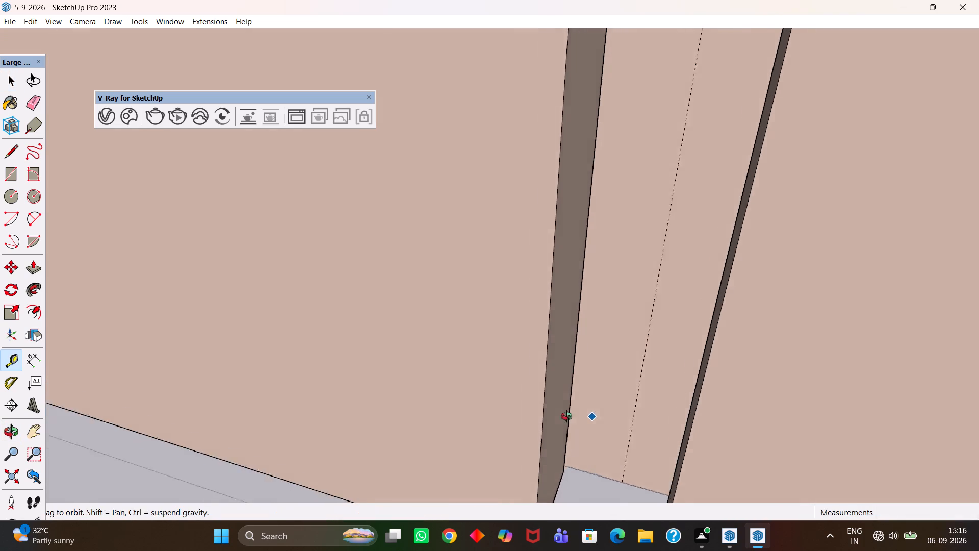
pyautogui.moveTo(566, 416); pyautogui.dragTo(561, 415, button='middle')
pyautogui.press('space')
pyautogui.scroll(1, 560, 411)
pyautogui.click(560, 407)
pyautogui.doubleClick(553, 401)
pyautogui.click(550, 387)
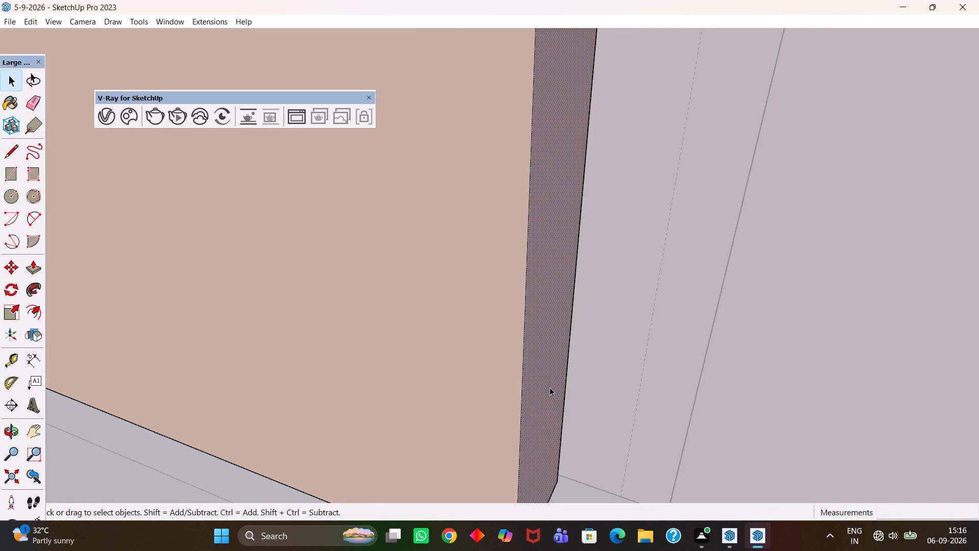
pyautogui.press('p')
pyautogui.click(550, 387)
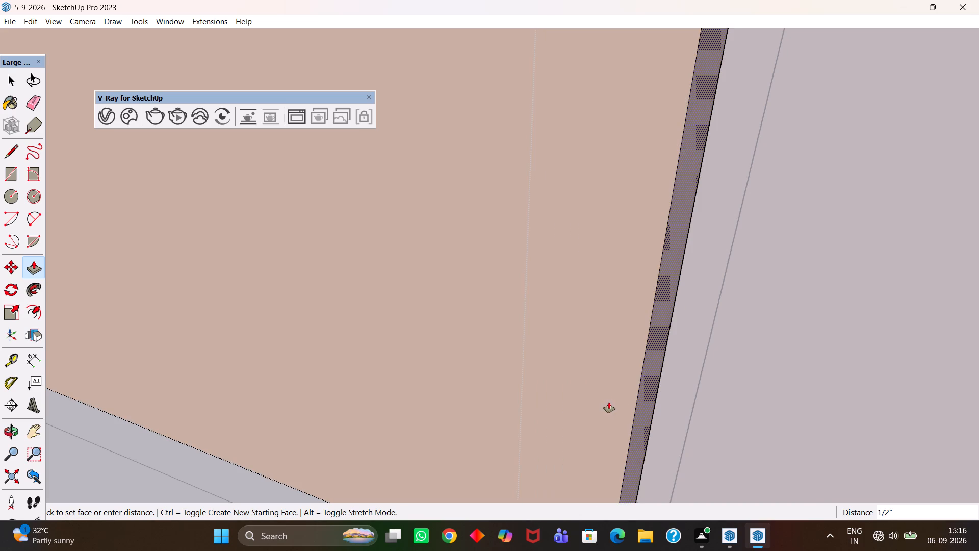
pyautogui.click(642, 379)
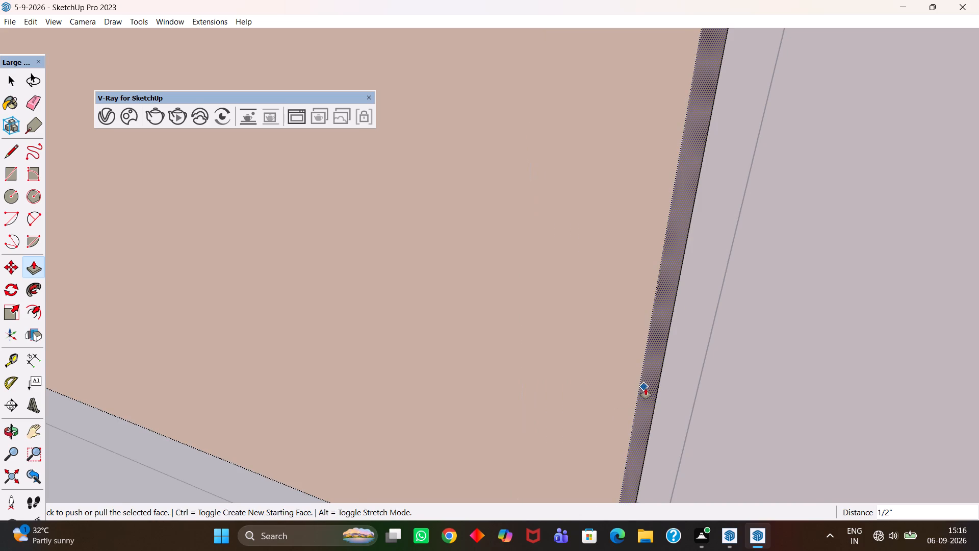
# Push the end shutter's side face back, away from the gap, by 5 mm.
pyautogui.click(648, 393)
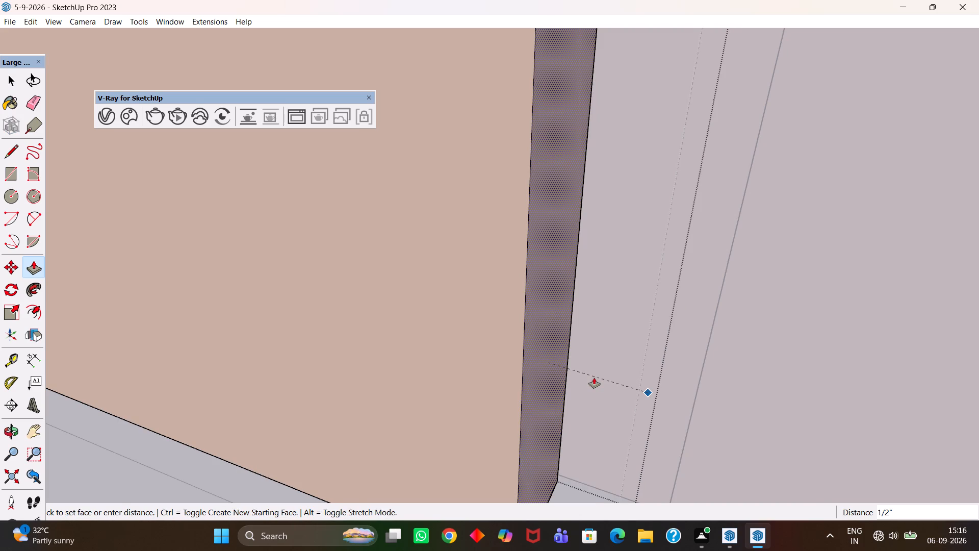
pyautogui.write('5mm')
pyautogui.press('Return')
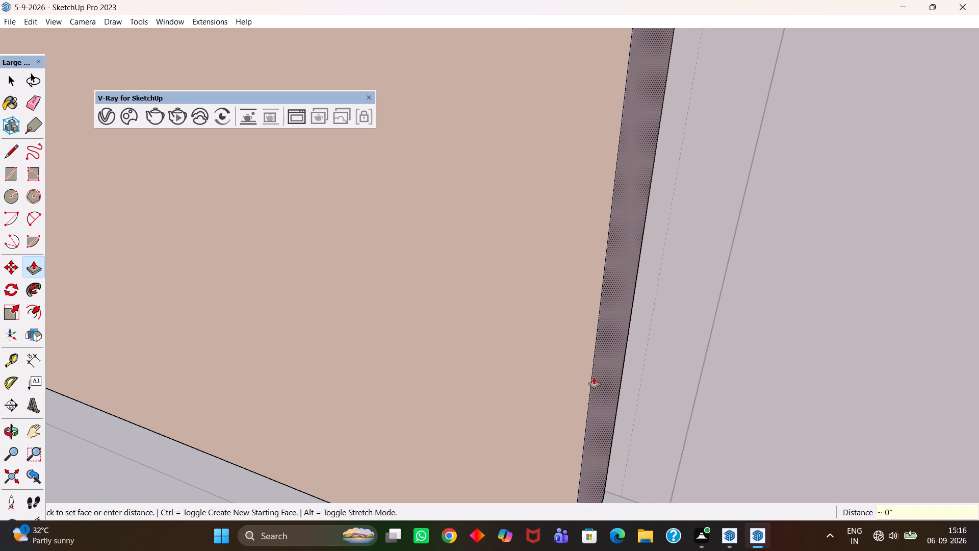
# Open the neighbouring shutter group and try to extend its side face towards the guide in the gap.
pyautogui.scroll(-8, 594, 378)
pyautogui.scroll(2, 598, 364)
pyautogui.moveTo(628, 388); pyautogui.dragTo(683, 355, button='middle')
pyautogui.scroll(1, 684, 355)
pyautogui.scroll(1, 669, 398)
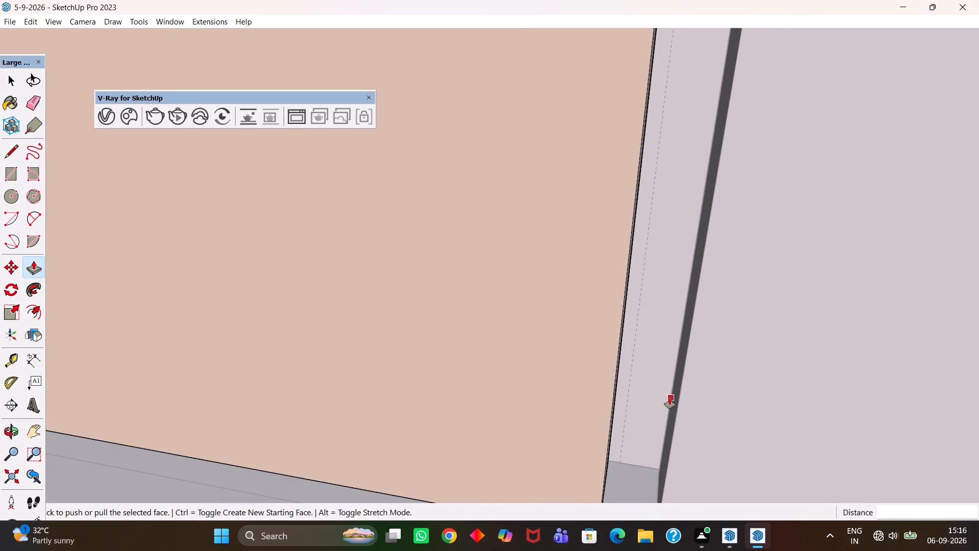
pyautogui.scroll(5, 669, 398)
pyautogui.moveTo(666, 399); pyautogui.dragTo(685, 417, button='middle')
pyautogui.press('space')
pyautogui.doubleClick(686, 414)
pyautogui.click(686, 401)
pyautogui.doubleClick(686, 401)
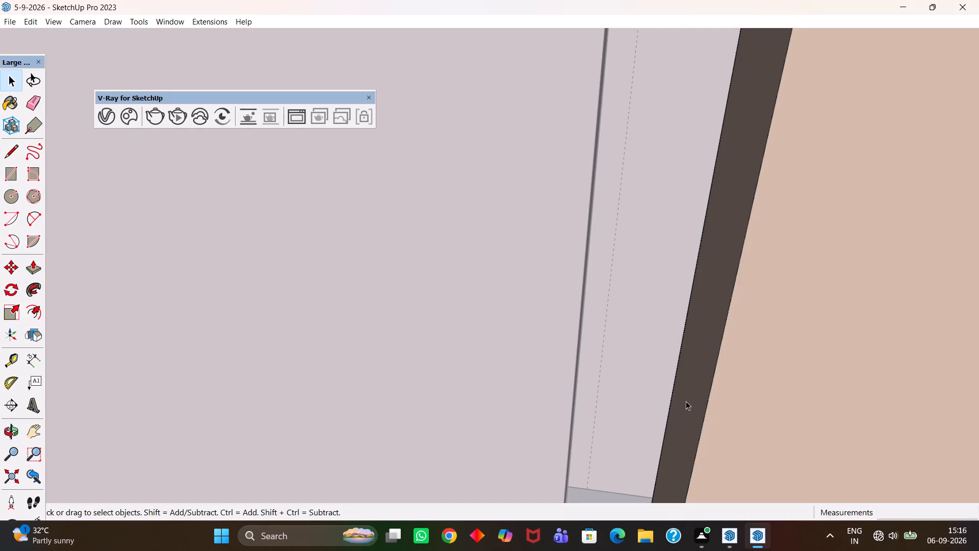
pyautogui.click(694, 398)
pyautogui.press('p')
pyautogui.click(690, 404)
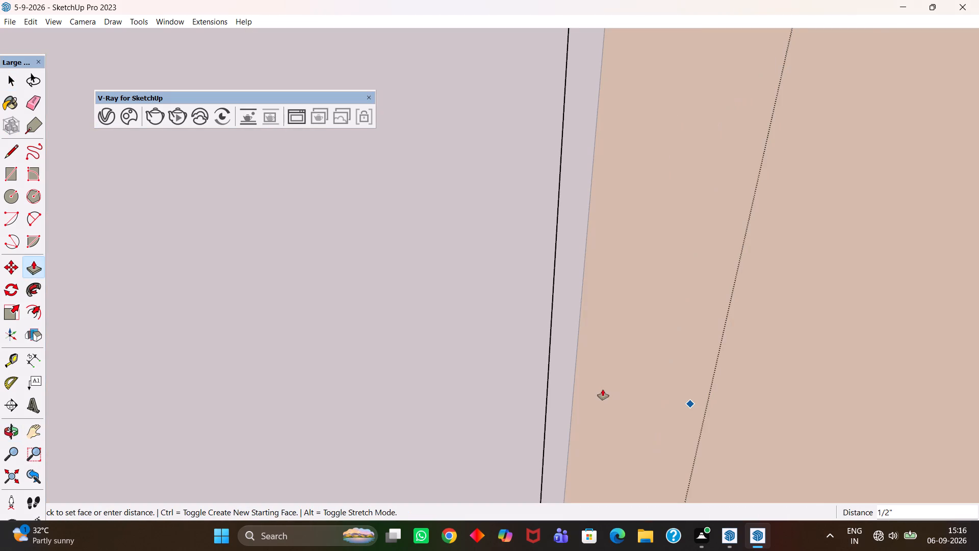
pyautogui.click(623, 395)
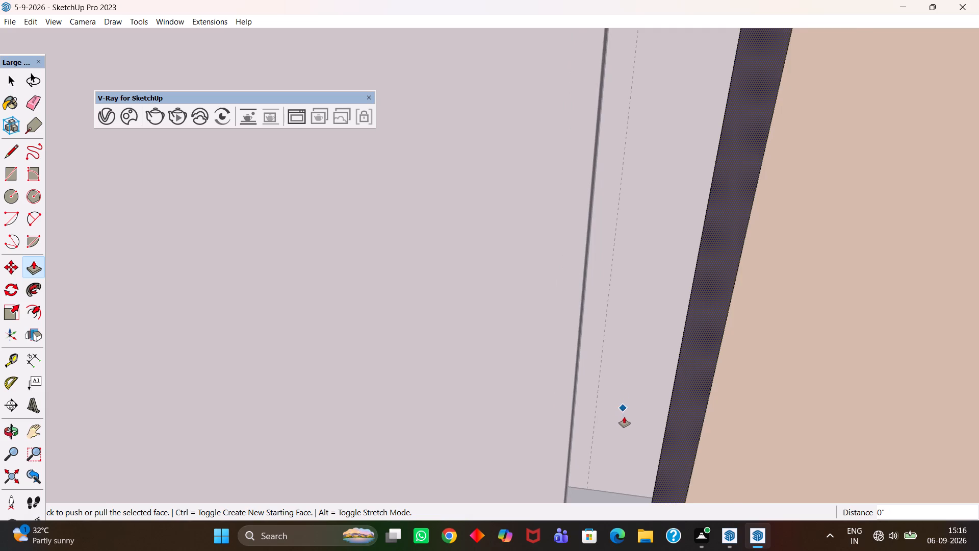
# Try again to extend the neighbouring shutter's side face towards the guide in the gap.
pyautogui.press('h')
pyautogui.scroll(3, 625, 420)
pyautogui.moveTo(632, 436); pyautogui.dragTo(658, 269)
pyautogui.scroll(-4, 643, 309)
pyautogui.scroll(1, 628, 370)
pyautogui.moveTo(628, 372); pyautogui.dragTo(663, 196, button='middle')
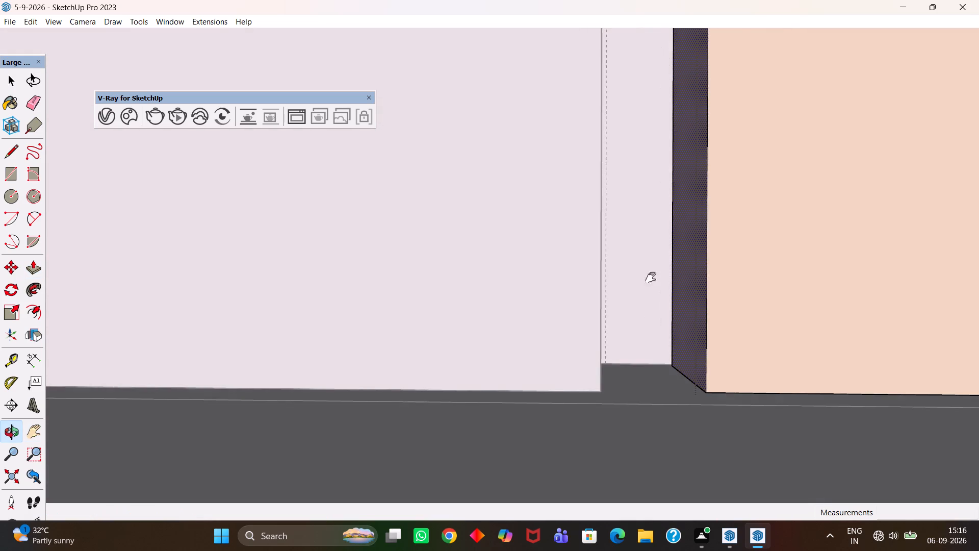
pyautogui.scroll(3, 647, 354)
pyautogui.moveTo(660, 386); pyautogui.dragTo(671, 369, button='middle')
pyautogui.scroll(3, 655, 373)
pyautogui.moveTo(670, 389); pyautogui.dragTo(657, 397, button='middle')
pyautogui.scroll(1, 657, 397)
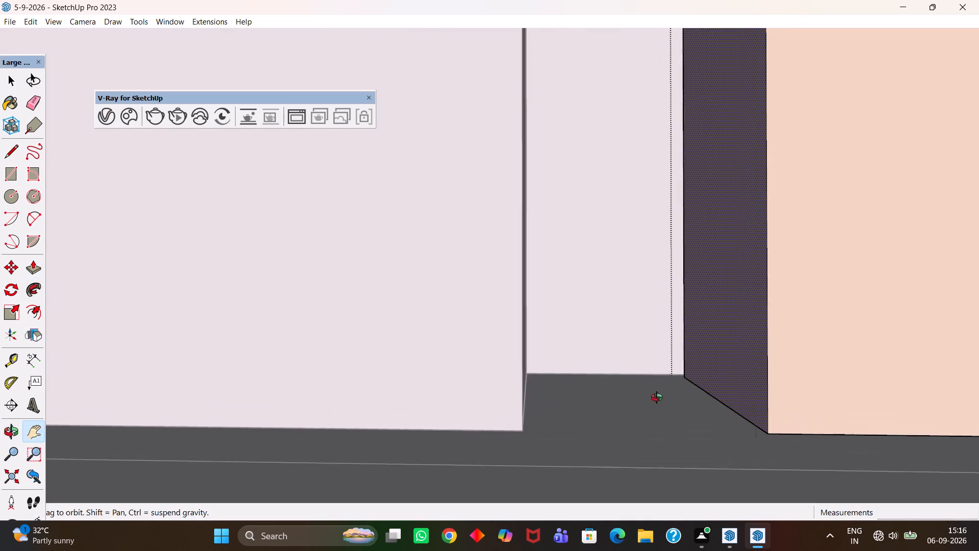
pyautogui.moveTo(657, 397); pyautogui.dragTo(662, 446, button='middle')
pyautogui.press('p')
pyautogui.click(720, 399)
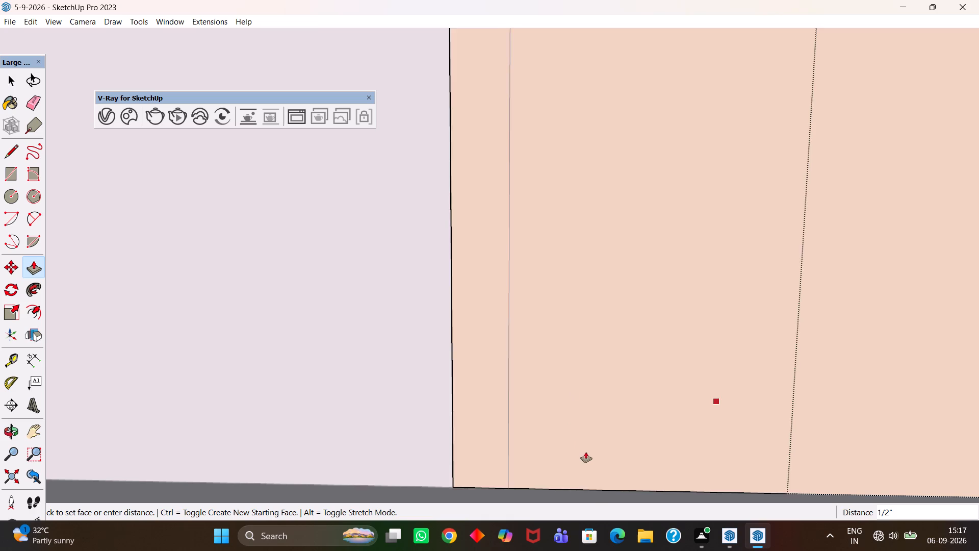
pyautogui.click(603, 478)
# Add a parallel guide 5 mm from the mid-gap guide, on the neighbouring shutter's side.
pyautogui.scroll(3, 654, 331)
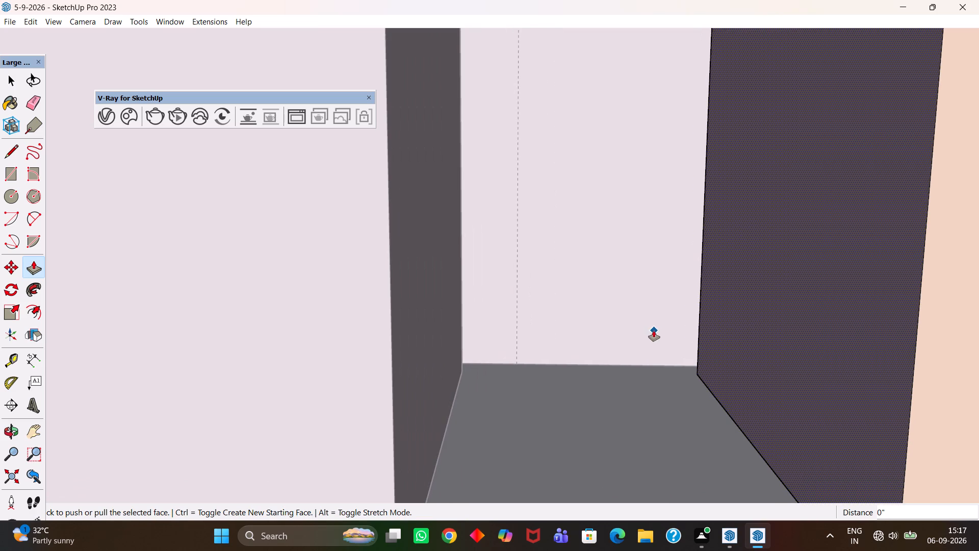
pyautogui.press('t')
pyautogui.click(521, 288)
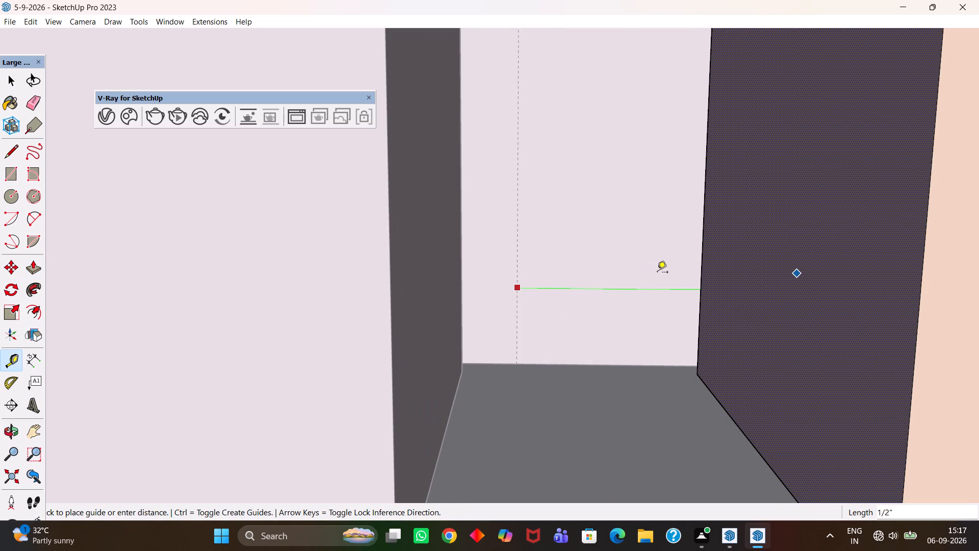
pyautogui.write('5mm')
pyautogui.press('Return')
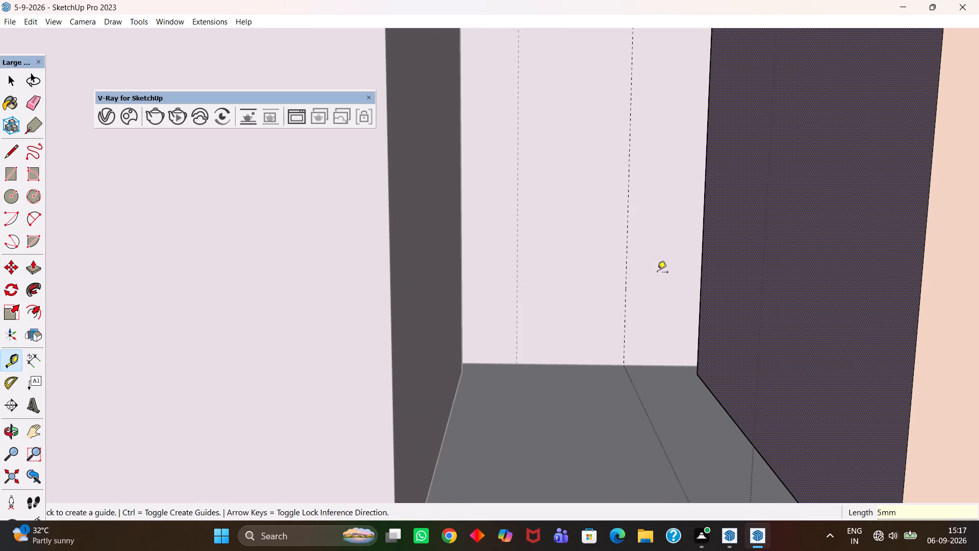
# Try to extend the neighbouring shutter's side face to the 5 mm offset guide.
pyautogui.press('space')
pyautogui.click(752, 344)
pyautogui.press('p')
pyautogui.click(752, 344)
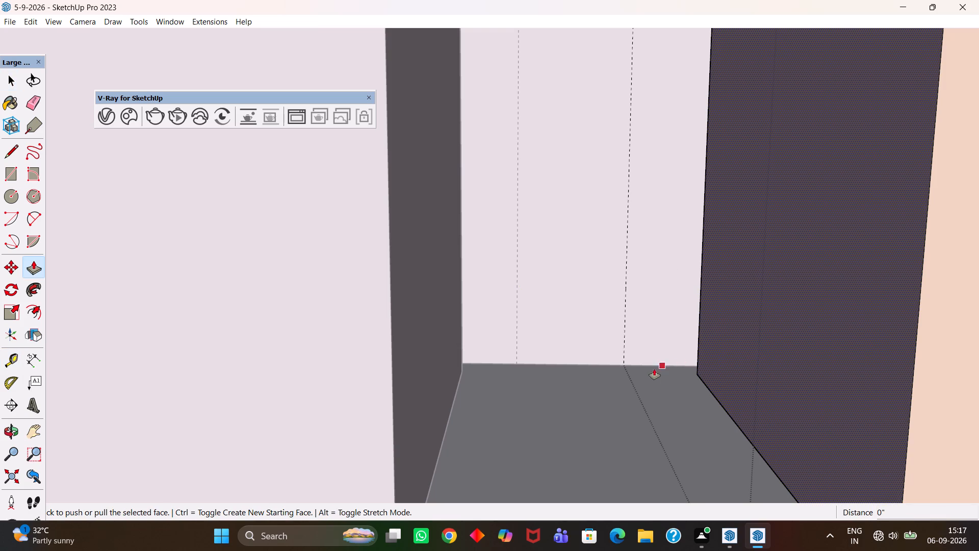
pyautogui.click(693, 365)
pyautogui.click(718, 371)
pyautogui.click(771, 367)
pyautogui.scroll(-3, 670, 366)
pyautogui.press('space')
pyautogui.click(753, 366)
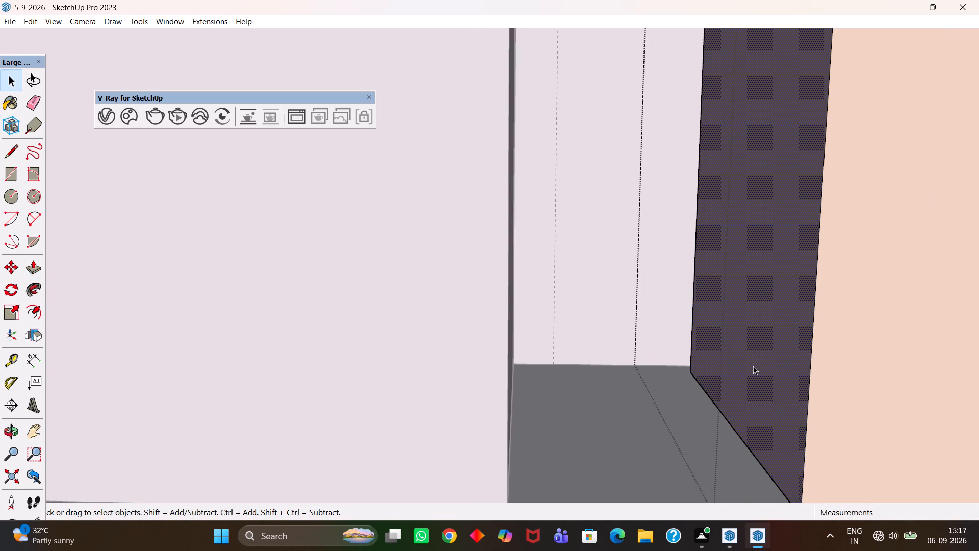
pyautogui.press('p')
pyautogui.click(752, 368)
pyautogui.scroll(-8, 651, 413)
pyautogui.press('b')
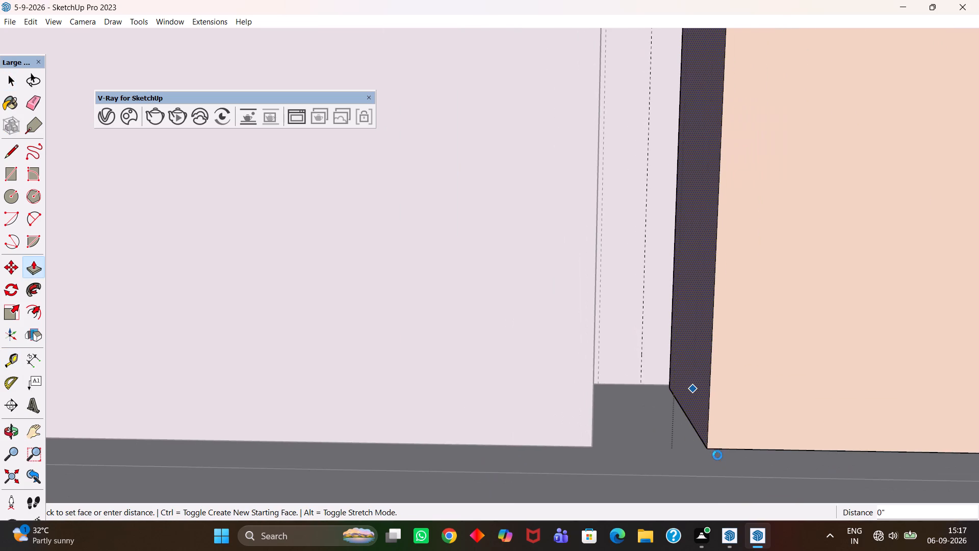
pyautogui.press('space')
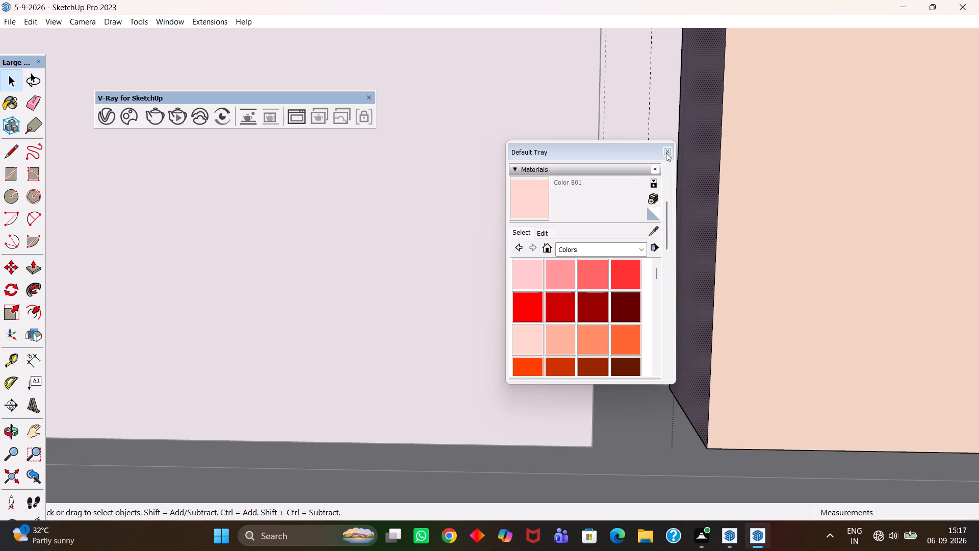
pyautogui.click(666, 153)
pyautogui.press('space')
# Extend the neighbouring shutter's side face to the 5 mm offset guide.
pyautogui.click(672, 432)
pyautogui.click(699, 381)
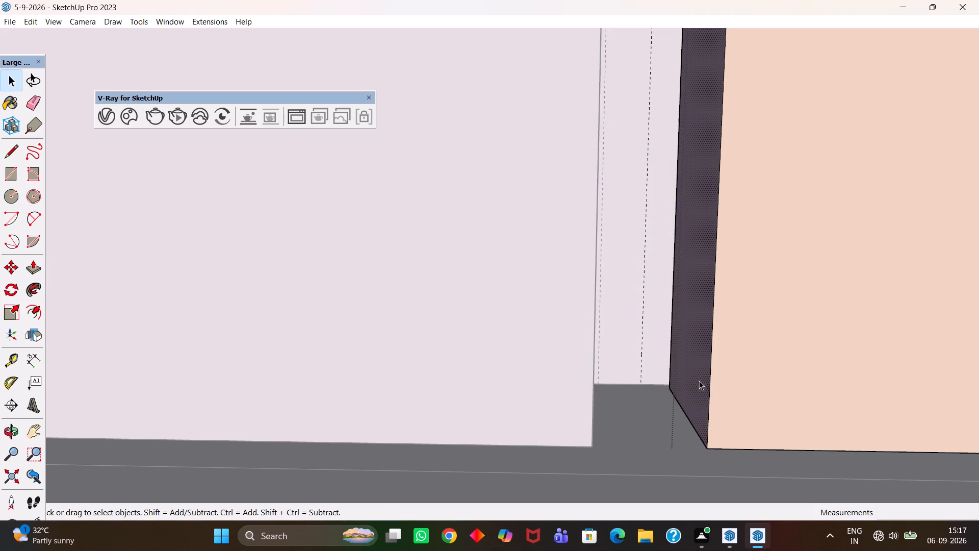
pyautogui.press('p')
pyautogui.click(697, 377)
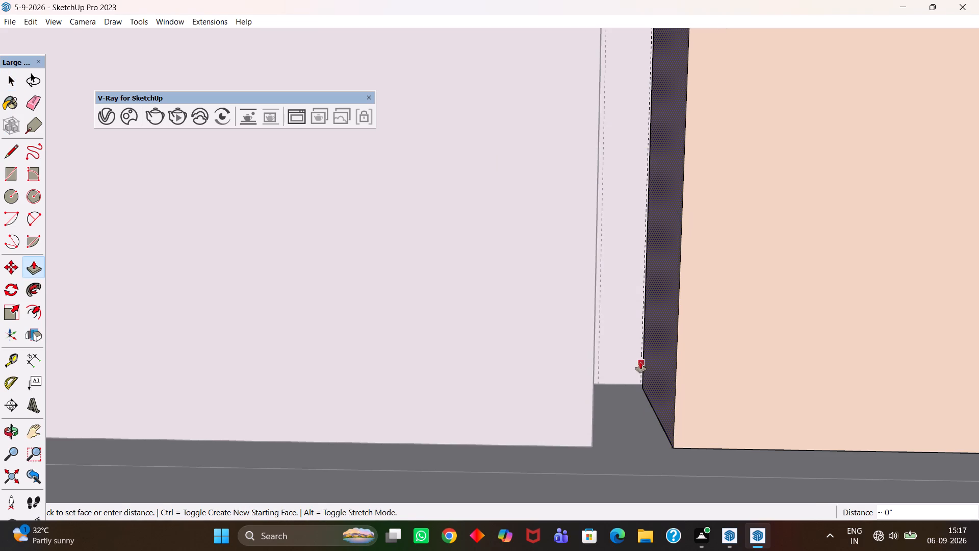
pyautogui.click(640, 362)
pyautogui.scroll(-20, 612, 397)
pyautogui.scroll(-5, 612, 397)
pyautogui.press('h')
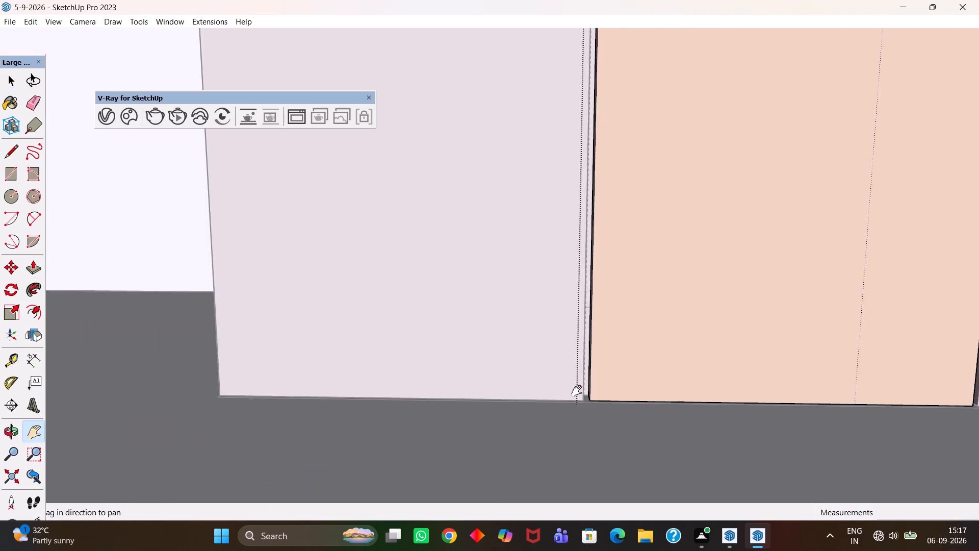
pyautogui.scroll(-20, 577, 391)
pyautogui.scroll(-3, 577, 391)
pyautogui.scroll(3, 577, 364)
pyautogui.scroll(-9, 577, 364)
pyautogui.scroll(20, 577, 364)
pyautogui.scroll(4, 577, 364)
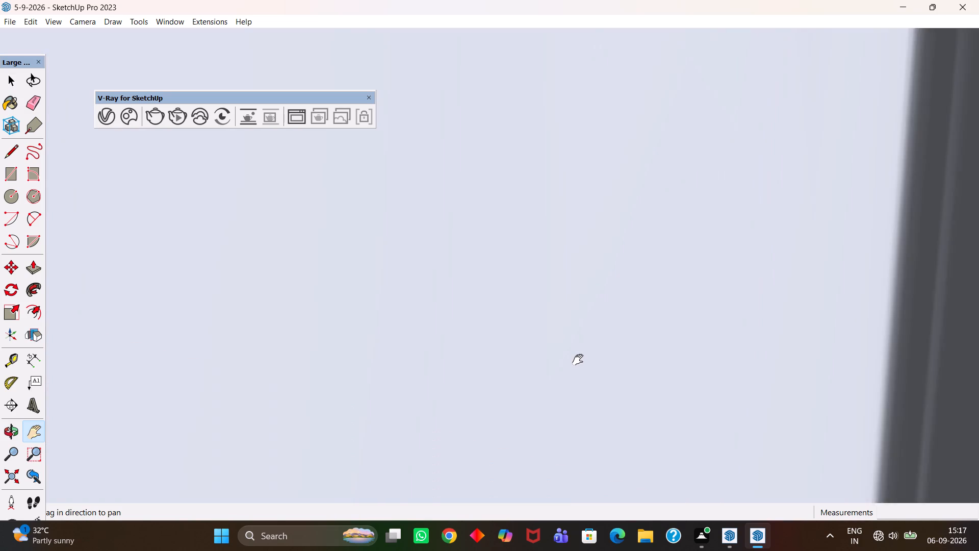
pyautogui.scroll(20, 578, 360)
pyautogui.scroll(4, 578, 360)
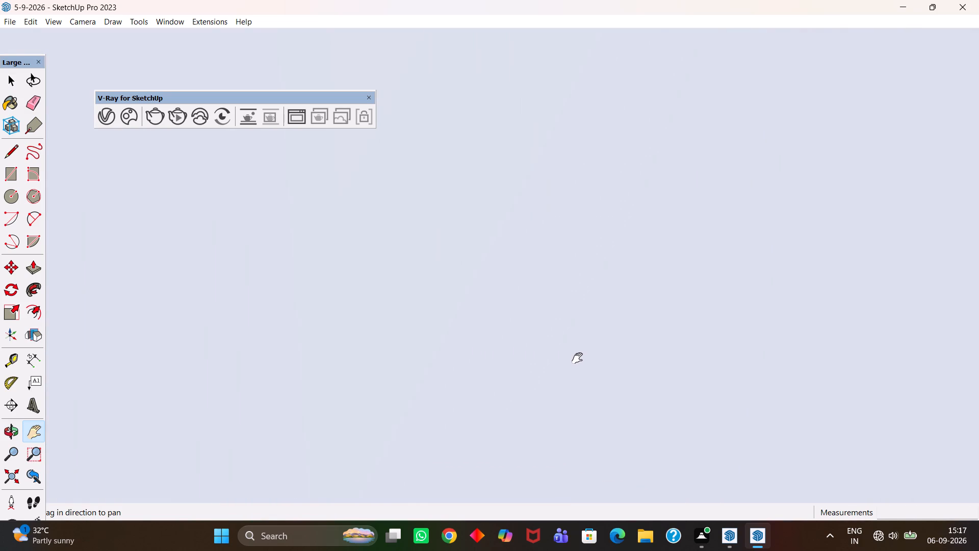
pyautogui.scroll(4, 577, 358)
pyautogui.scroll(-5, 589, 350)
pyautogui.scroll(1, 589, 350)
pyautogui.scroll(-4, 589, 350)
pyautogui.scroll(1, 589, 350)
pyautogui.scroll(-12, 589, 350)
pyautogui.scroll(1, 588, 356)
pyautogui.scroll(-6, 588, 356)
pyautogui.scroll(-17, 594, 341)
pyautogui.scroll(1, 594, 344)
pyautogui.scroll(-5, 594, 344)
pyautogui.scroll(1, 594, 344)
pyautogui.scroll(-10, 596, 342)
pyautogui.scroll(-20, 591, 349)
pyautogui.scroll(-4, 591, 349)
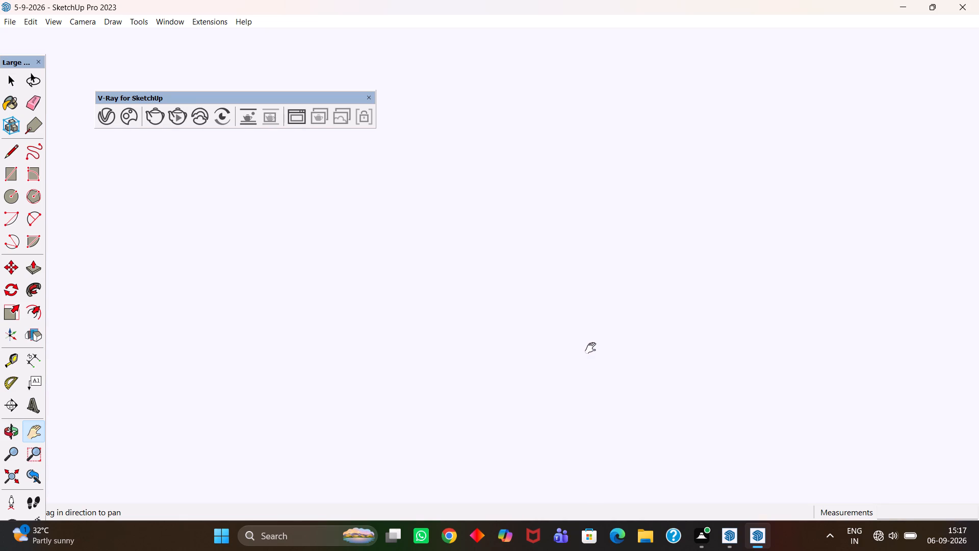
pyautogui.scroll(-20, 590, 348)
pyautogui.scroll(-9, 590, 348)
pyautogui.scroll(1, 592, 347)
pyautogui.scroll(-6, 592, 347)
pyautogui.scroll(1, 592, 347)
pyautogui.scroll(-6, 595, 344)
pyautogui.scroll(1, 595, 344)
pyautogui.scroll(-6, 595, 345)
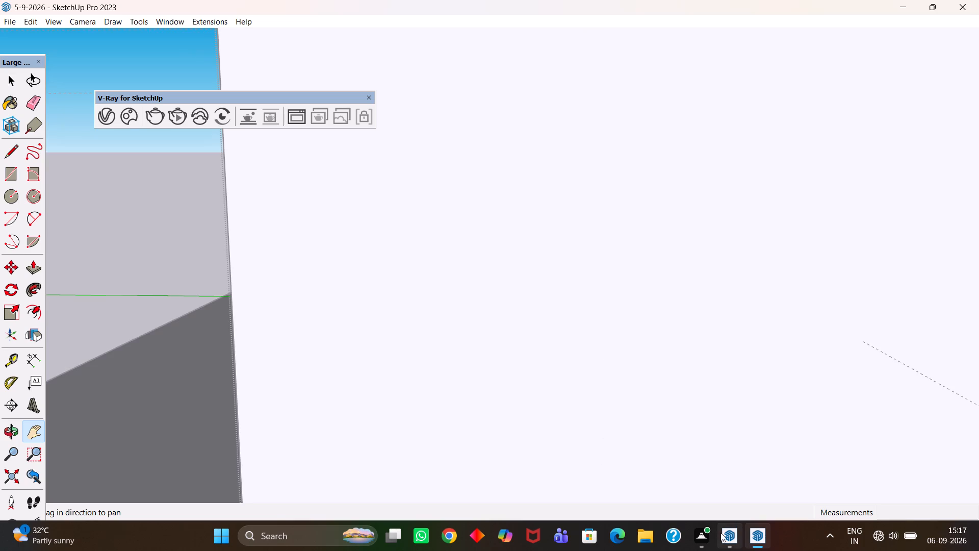
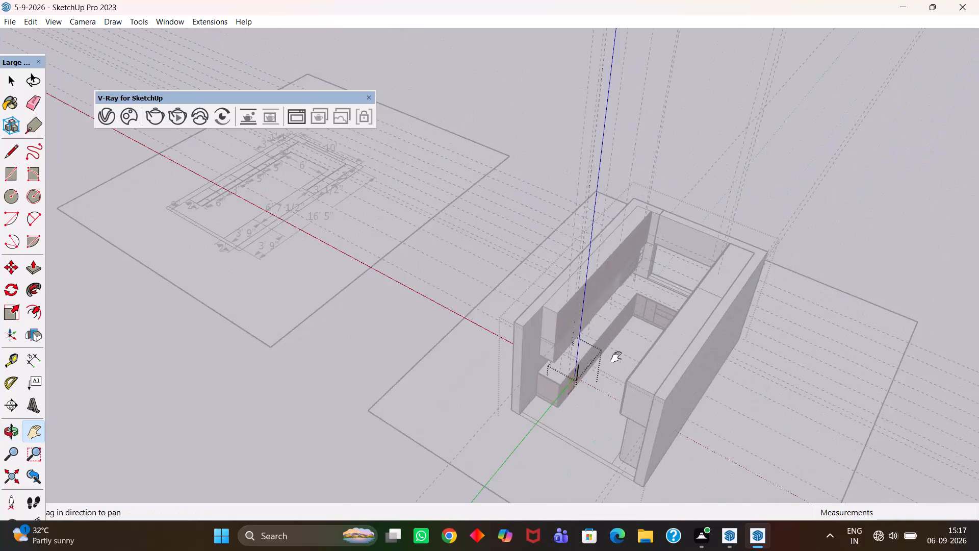
# Close the base cabinet group being edited and return to the whole kitchen model.
pyautogui.scroll(7, 629, 340)
pyautogui.moveTo(605, 355); pyautogui.dragTo(706, 361, button='middle')
pyautogui.scroll(-4, 705, 348)
pyautogui.moveTo(719, 317); pyautogui.dragTo(559, 313)
pyautogui.moveTo(531, 326); pyautogui.dragTo(578, 311, button='middle')
pyautogui.scroll(3, 573, 337)
pyautogui.scroll(-5, 578, 310)
pyautogui.scroll(1, 559, 378)
pyautogui.moveTo(581, 396); pyautogui.dragTo(562, 375, button='middle')
pyautogui.scroll(1, 562, 375)
pyautogui.press('space')
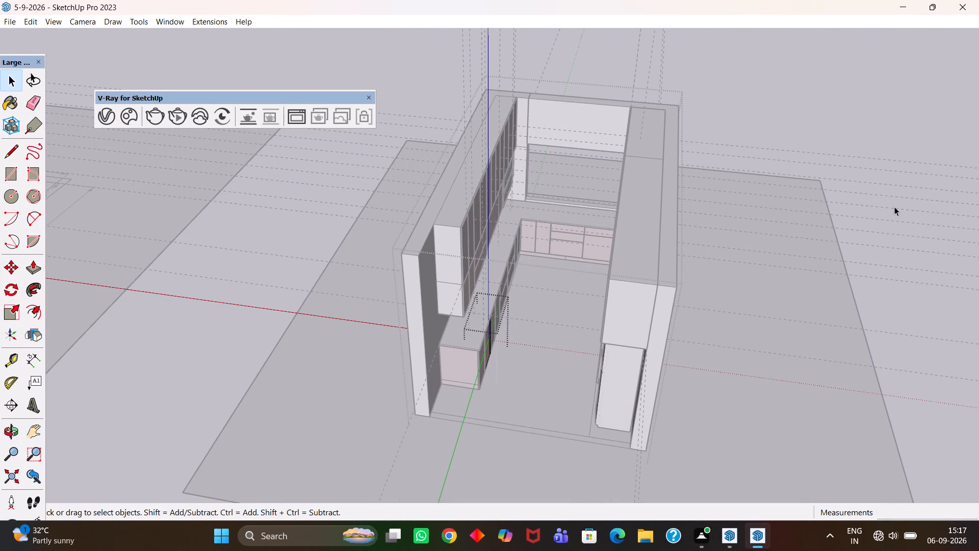
pyautogui.click(886, 156)
pyautogui.doubleClick(885, 146)
# Delete all the guides from the model.
pyautogui.scroll(5, 633, 270)
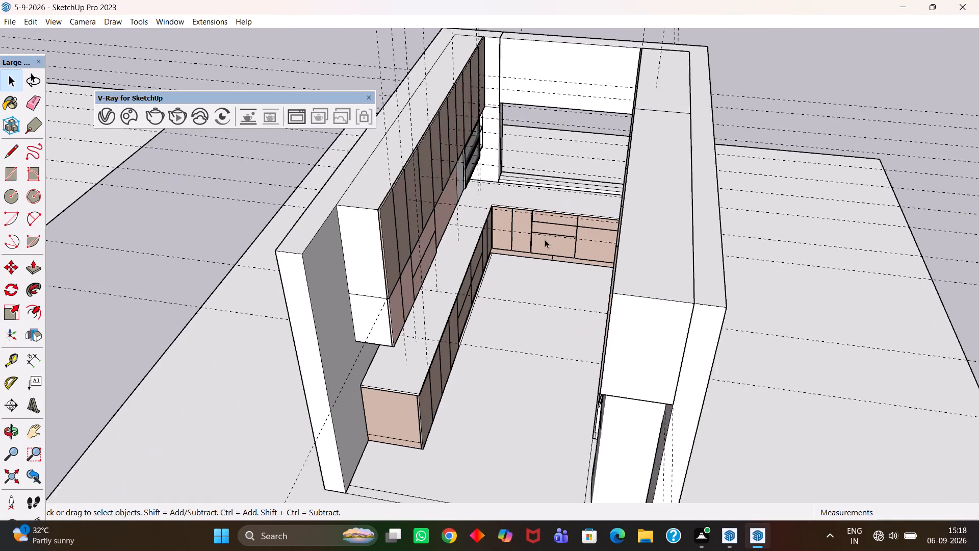
pyautogui.scroll(2, 545, 239)
pyautogui.middleClick(551, 245)
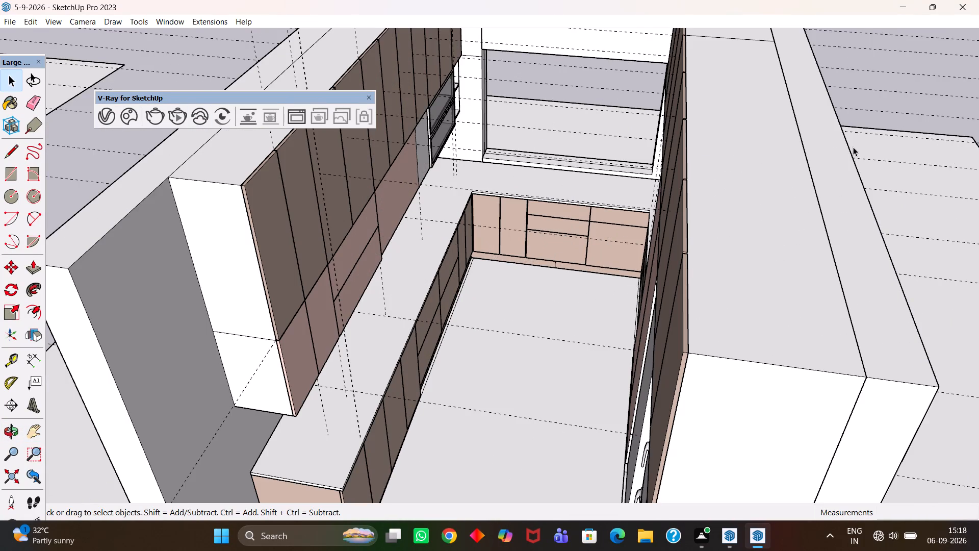
pyautogui.click(29, 19)
pyautogui.click(61, 128)
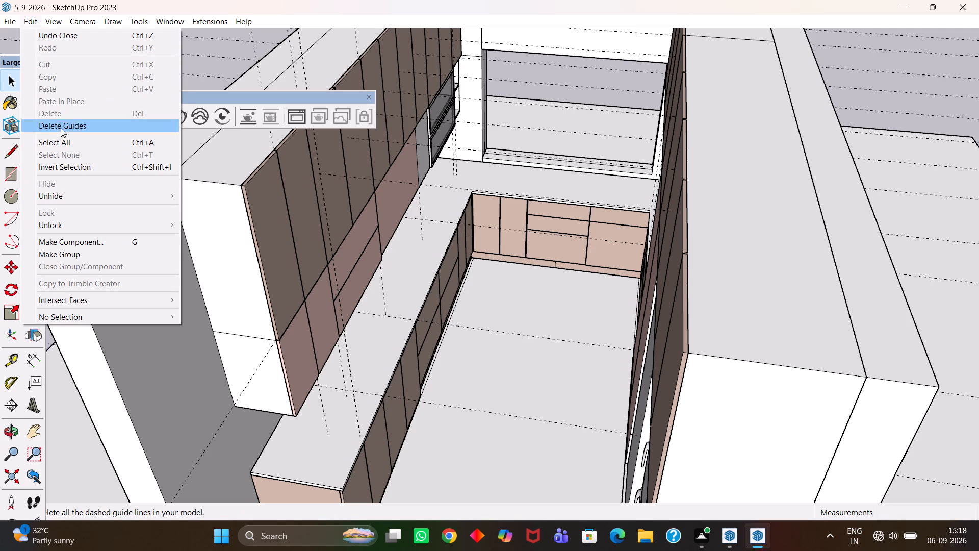
# Open the group of the wall with the wall cabinets and add guides along the countertop's back edge and the wall cabinet's underside.
pyautogui.scroll(4, 446, 193)
pyautogui.moveTo(446, 222); pyautogui.dragTo(423, 170, button='middle')
pyautogui.scroll(1, 421, 226)
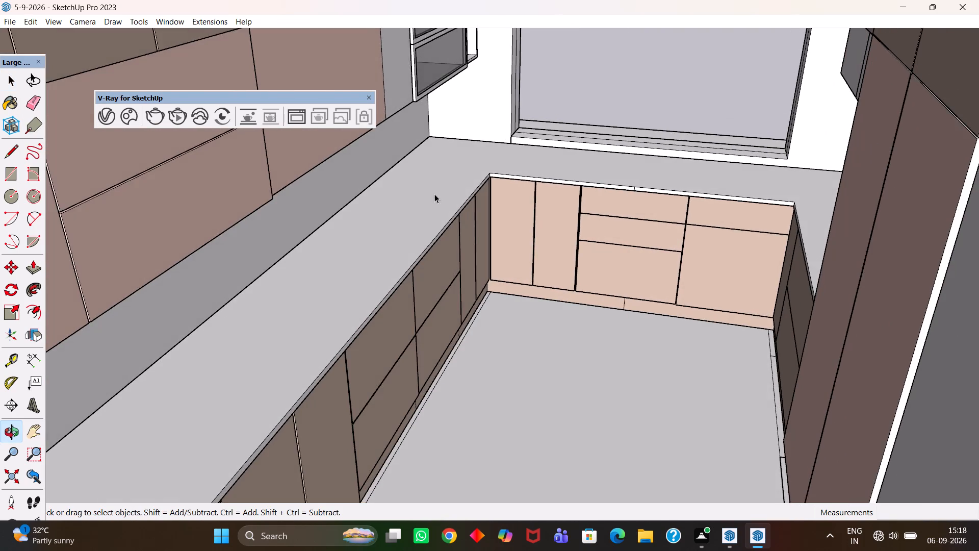
pyautogui.scroll(2, 440, 215)
pyautogui.moveTo(412, 221); pyautogui.dragTo(446, 160)
pyautogui.scroll(-2, 446, 160)
pyautogui.moveTo(447, 168); pyautogui.dragTo(423, 174, button='middle')
pyautogui.press('h')
pyautogui.moveTo(363, 196); pyautogui.dragTo(481, 124)
pyautogui.scroll(-4, 484, 149)
pyautogui.scroll(1, 464, 205)
pyautogui.moveTo(458, 209); pyautogui.dragTo(449, 194, button='middle')
pyautogui.scroll(2, 449, 194)
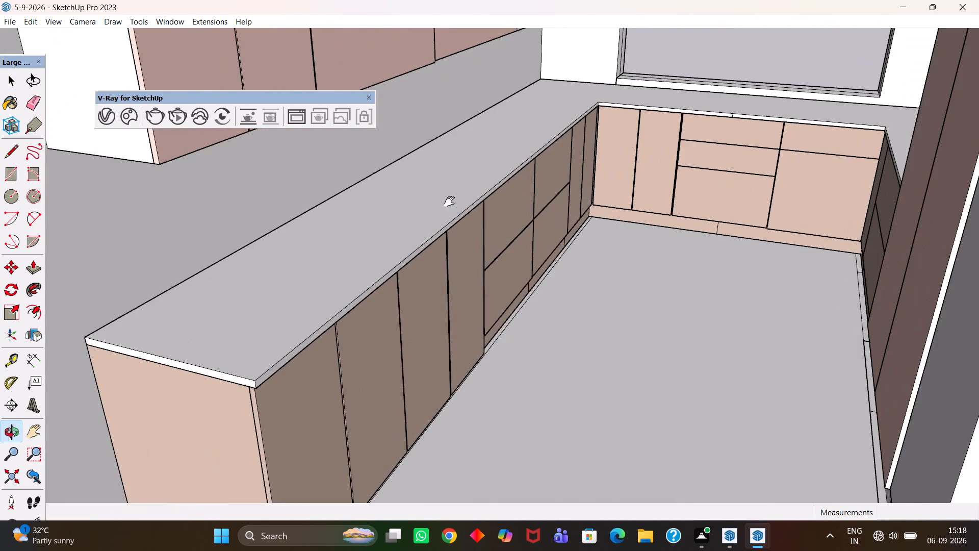
pyautogui.press('h')
pyautogui.moveTo(333, 239); pyautogui.dragTo(444, 243)
pyautogui.middleClick(410, 269)
pyautogui.scroll(1, 411, 268)
pyautogui.press('space')
pyautogui.doubleClick(301, 243)
pyautogui.click(300, 234)
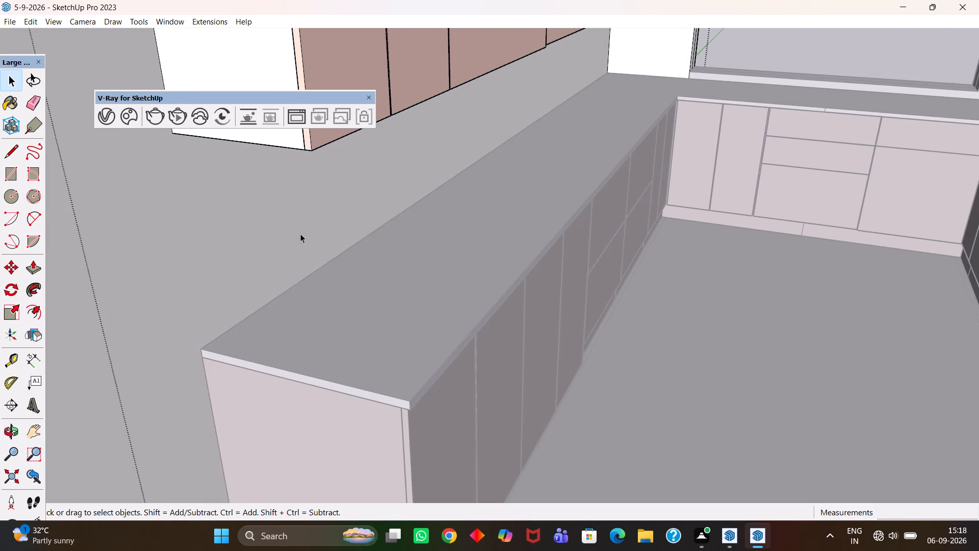
pyautogui.moveTo(318, 243); pyautogui.dragTo(319, 231, button='middle')
pyautogui.press('t')
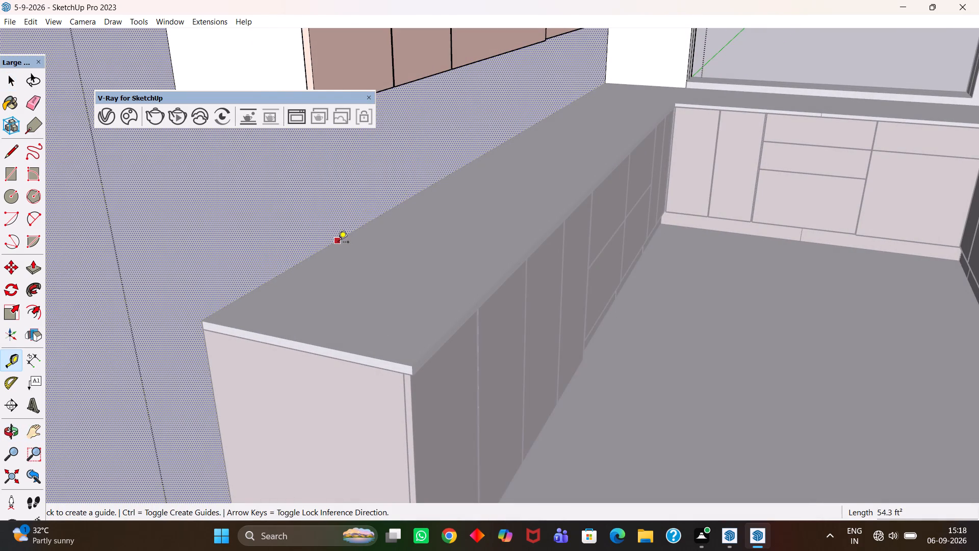
pyautogui.doubleClick(337, 241)
pyautogui.click(325, 243)
pyautogui.scroll(-3, 253, 183)
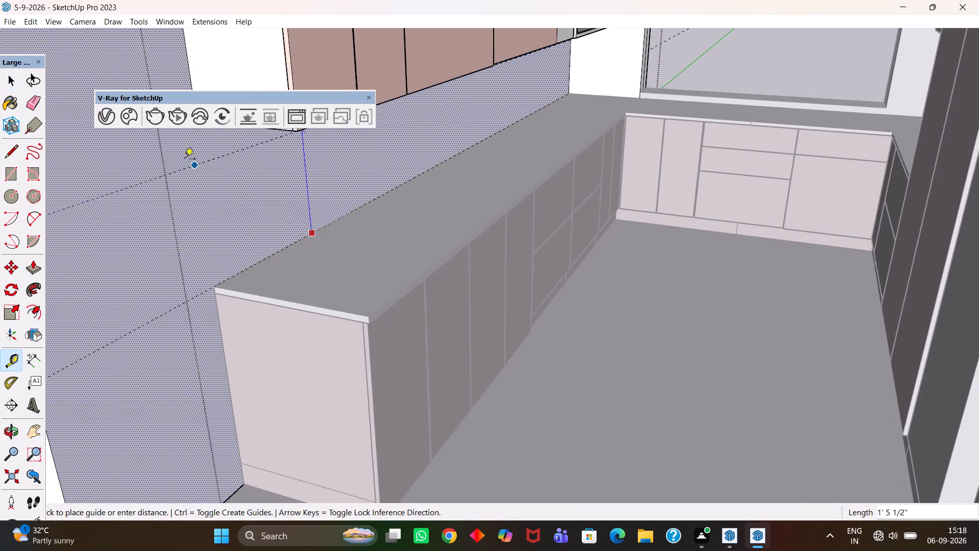
pyautogui.moveTo(183, 160); pyautogui.dragTo(215, 207, button='middle')
pyautogui.click(226, 207)
# Draw a backsplash rectangle about 14' 3 1/2" by 1' 11" on the wall, from the far countertop corner to the wall cabinet's lower corner.
pyautogui.moveTo(234, 239); pyautogui.dragTo(180, 202, button='middle')
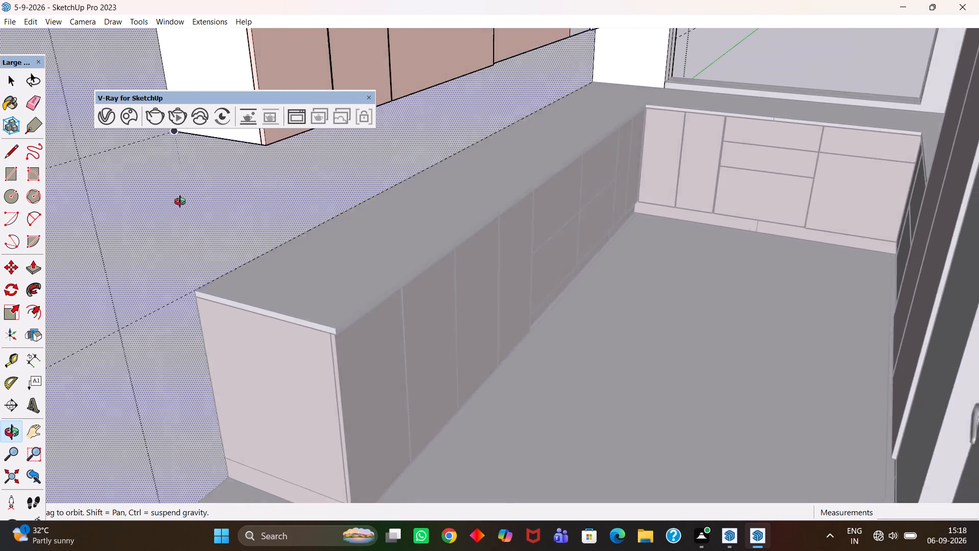
pyautogui.moveTo(180, 202); pyautogui.dragTo(202, 185, button='middle')
pyautogui.press('h')
pyautogui.moveTo(402, 178); pyautogui.dragTo(398, 245)
pyautogui.moveTo(413, 253); pyautogui.dragTo(385, 229, button='middle')
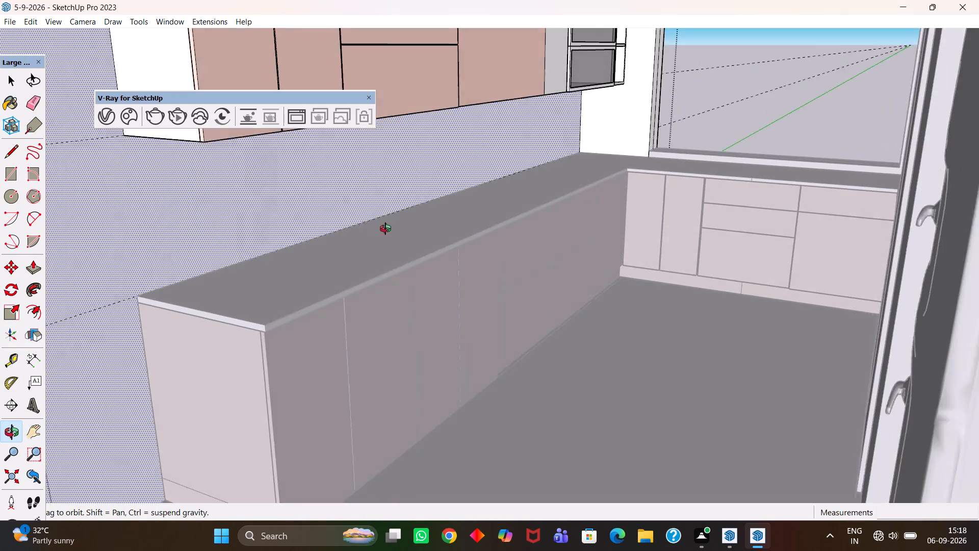
pyautogui.moveTo(385, 229); pyautogui.dragTo(407, 226, button='middle')
pyautogui.press('r')
pyautogui.click(567, 152)
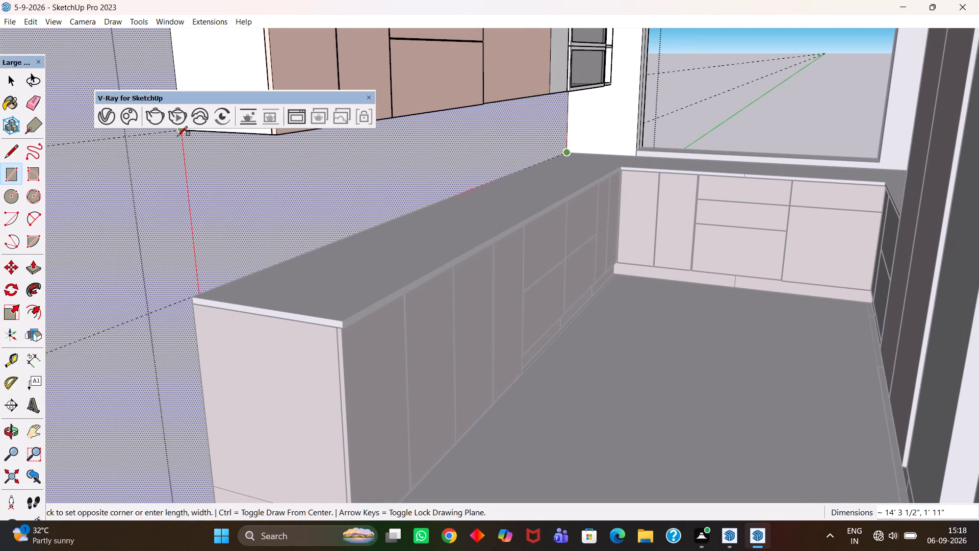
pyautogui.press('h')
pyautogui.moveTo(179, 138); pyautogui.dragTo(203, 248)
pyautogui.scroll(2, 203, 248)
pyautogui.press('Escape')
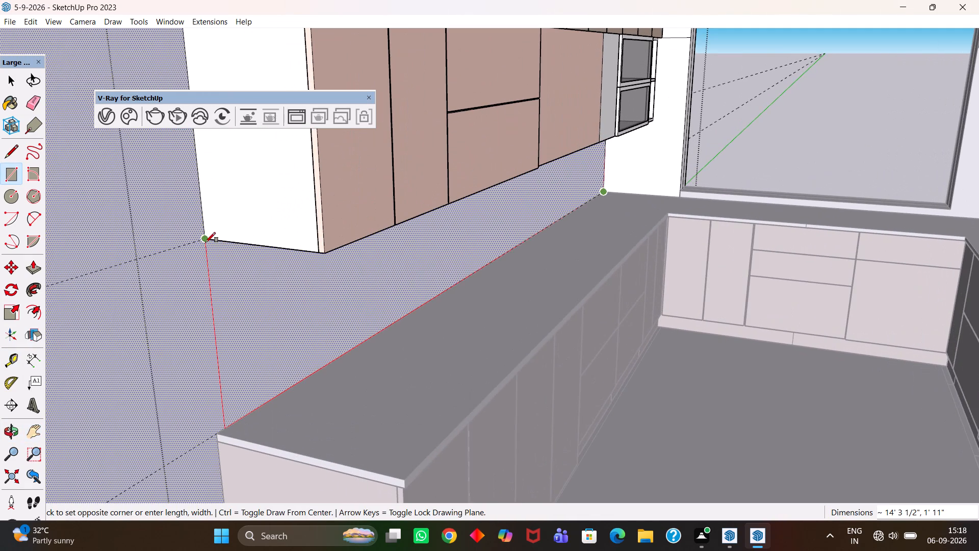
pyautogui.click(205, 242)
# Copy the narrow lower shutter beside the wall cabinet's drawer fronts along the run to the open shelf unit.
pyautogui.scroll(-1, 388, 287)
pyautogui.moveTo(394, 293); pyautogui.dragTo(388, 295, button='middle')
pyautogui.scroll(1, 388, 295)
pyautogui.press('h')
pyautogui.moveTo(624, 173); pyautogui.dragTo(468, 292)
pyautogui.moveTo(325, 282); pyautogui.dragTo(782, 257)
pyautogui.moveTo(353, 249); pyautogui.dragTo(641, 279)
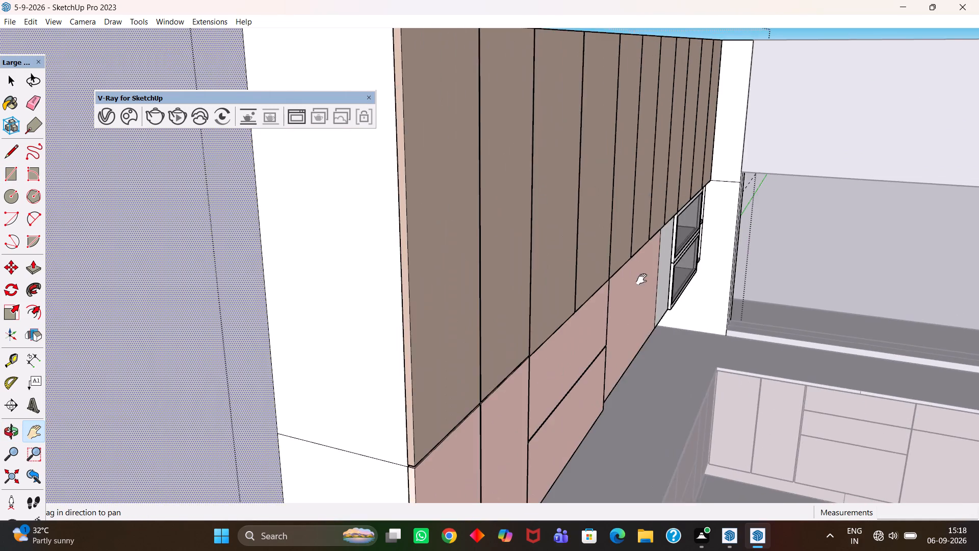
pyautogui.moveTo(698, 281); pyautogui.dragTo(529, 364, button='middle')
pyautogui.moveTo(409, 394); pyautogui.dragTo(547, 226)
pyautogui.moveTo(548, 261); pyautogui.dragTo(474, 335, button='middle')
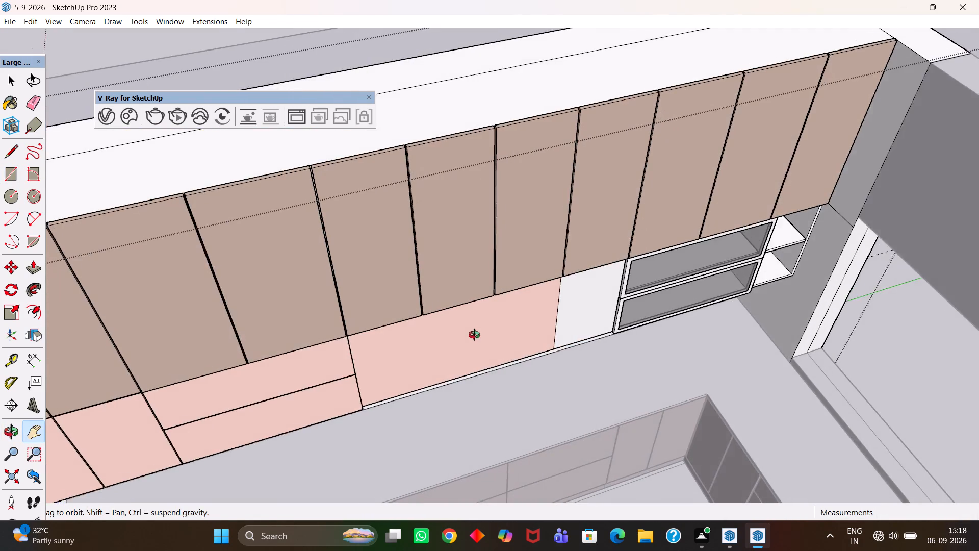
pyautogui.moveTo(474, 335); pyautogui.dragTo(441, 360, button='middle')
pyautogui.press('space')
pyautogui.moveTo(385, 369); pyautogui.dragTo(346, 359, button='middle')
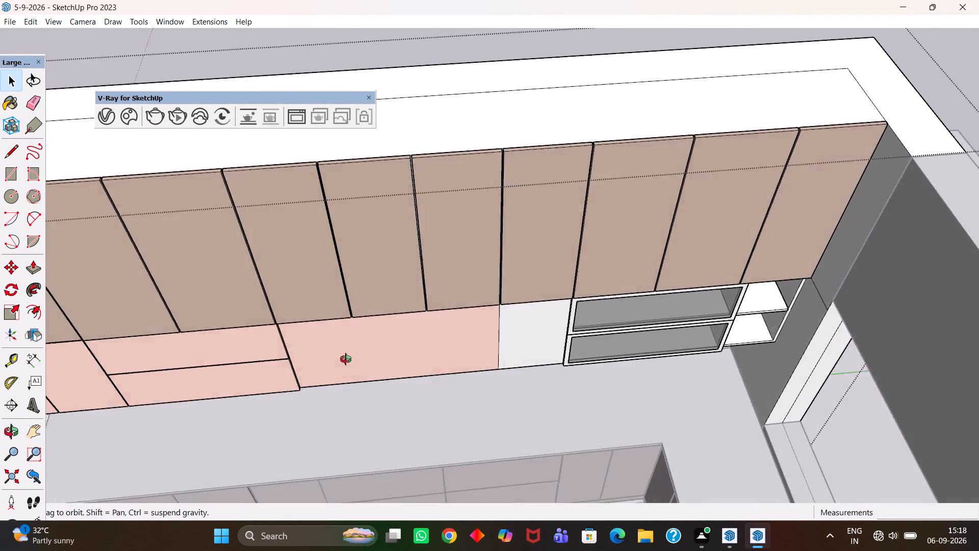
pyautogui.moveTo(346, 359); pyautogui.dragTo(330, 324, button='middle')
pyautogui.press('h')
pyautogui.moveTo(409, 306); pyautogui.dragTo(522, 303)
pyautogui.press('space')
pyautogui.click(173, 339)
pyautogui.press('m')
pyautogui.scroll(2, 203, 353)
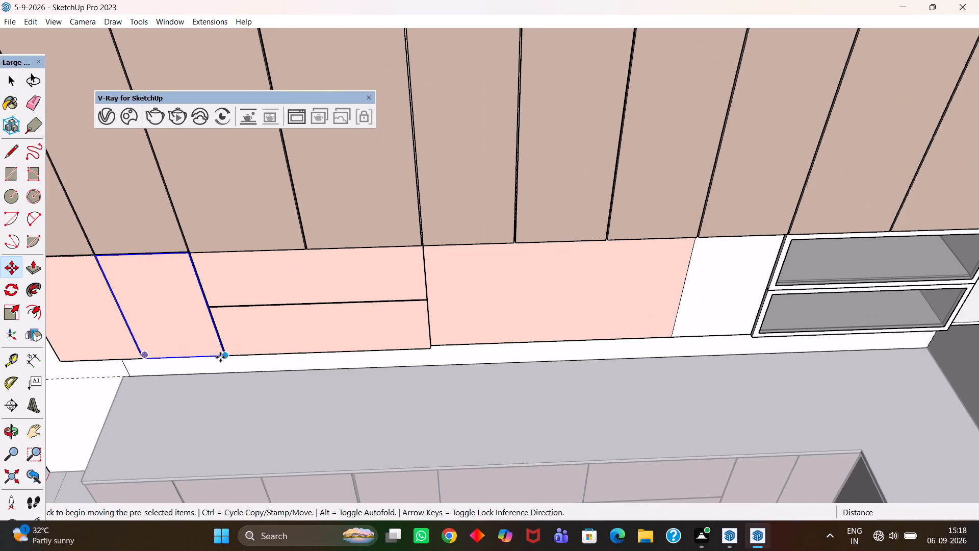
pyautogui.click(227, 352)
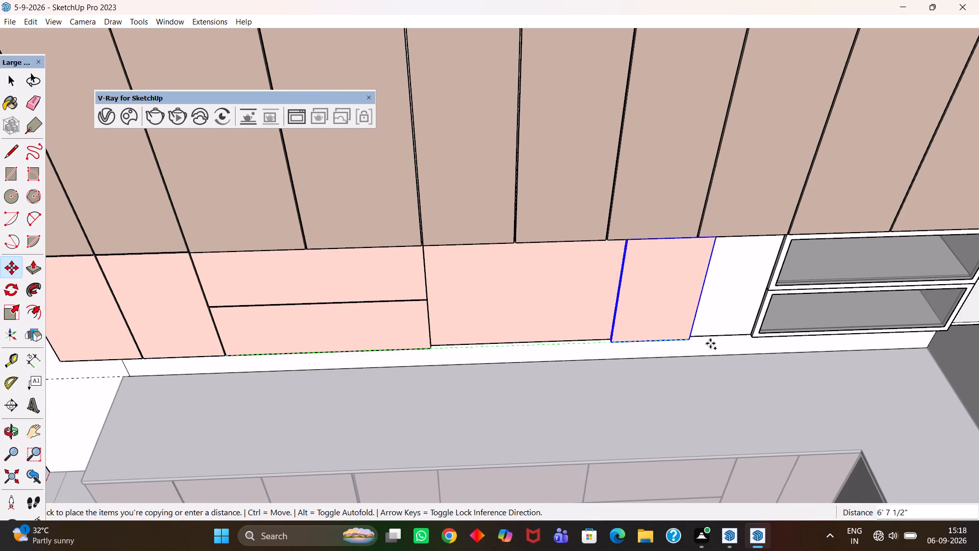
pyautogui.click(750, 338)
# Move the copied shutter's lower corner flush against the side of the open shelf unit.
pyautogui.press('h')
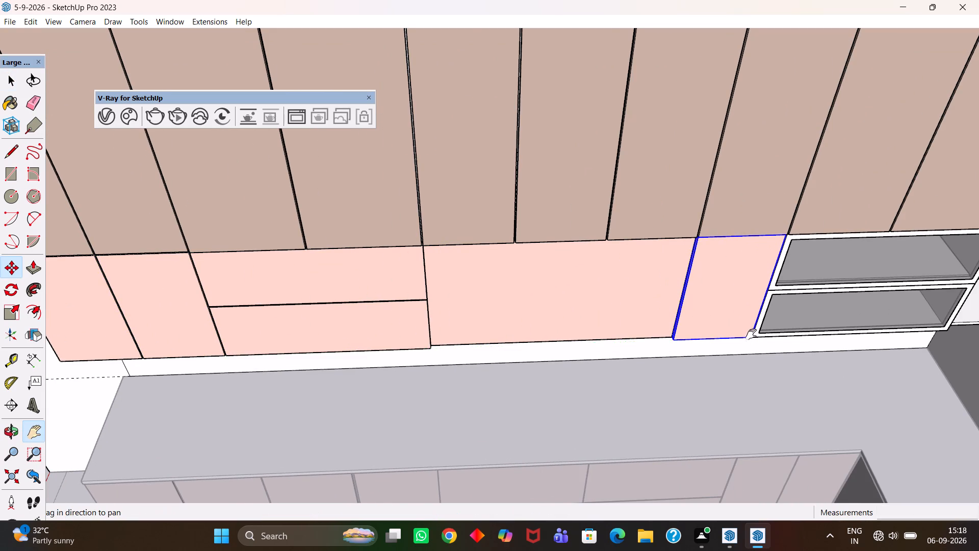
pyautogui.scroll(13, 752, 332)
pyautogui.moveTo(766, 324); pyautogui.dragTo(605, 346)
pyautogui.scroll(4, 597, 359)
pyautogui.moveTo(580, 335); pyautogui.dragTo(621, 191, button='middle')
pyautogui.scroll(1, 580, 335)
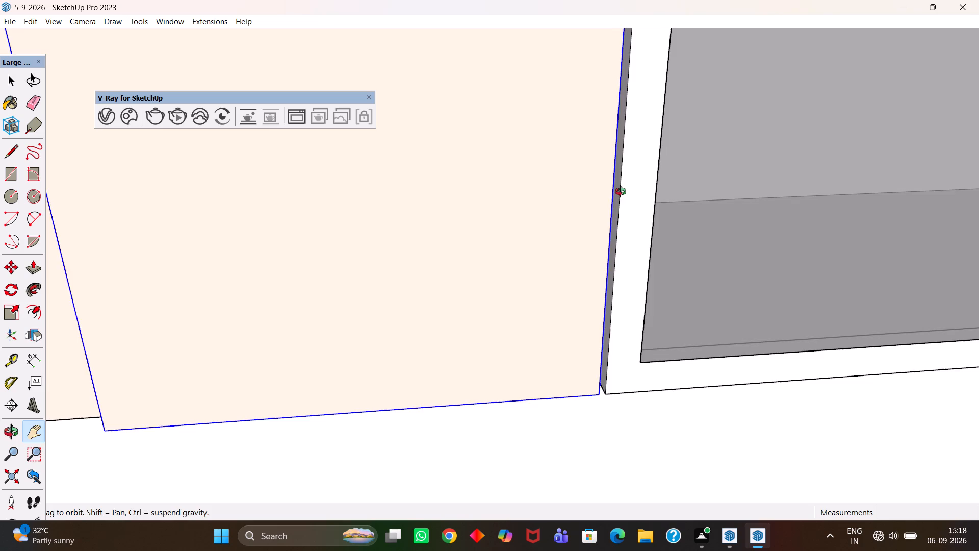
pyautogui.moveTo(621, 191); pyautogui.dragTo(624, 152, button='middle')
pyautogui.scroll(1, 622, 153)
pyautogui.moveTo(559, 350); pyautogui.dragTo(408, 147, button='middle')
pyautogui.scroll(4, 517, 371)
pyautogui.moveTo(632, 396); pyautogui.dragTo(664, 357, button='middle')
pyautogui.scroll(1, 635, 396)
pyautogui.press('h')
pyautogui.scroll(5, 656, 474)
pyautogui.press('m')
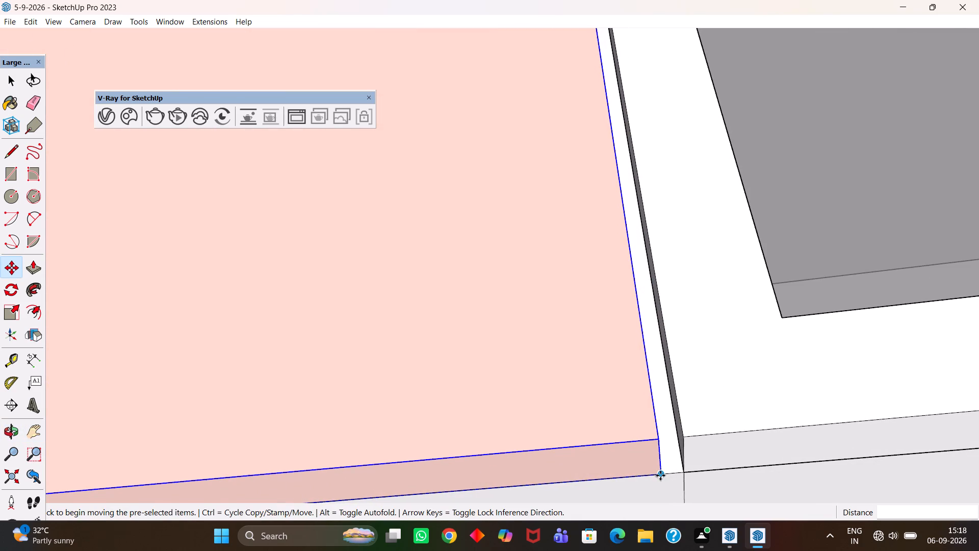
pyautogui.click(660, 475)
pyautogui.click(680, 475)
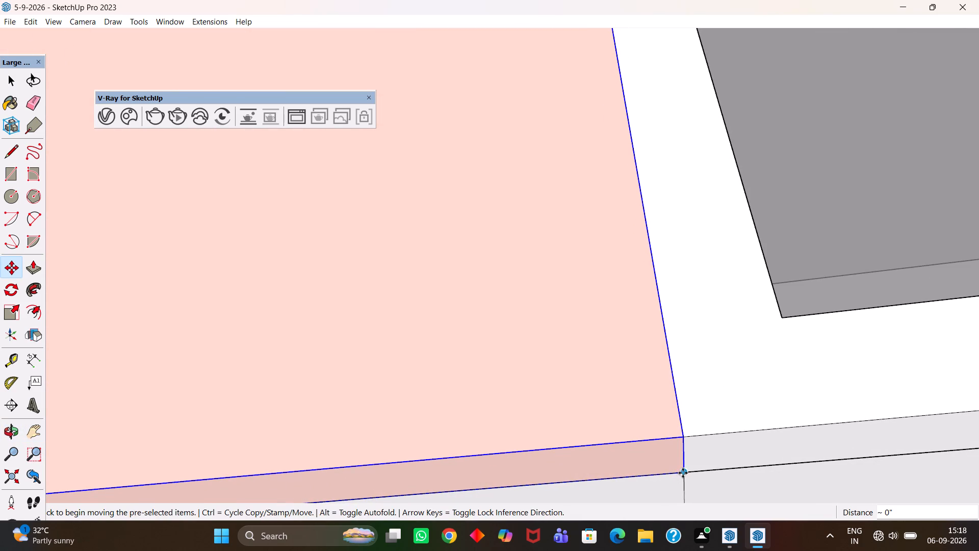
# Move the copied shutter 5 mm back from the side of the open shelf unit.
pyautogui.click(683, 473)
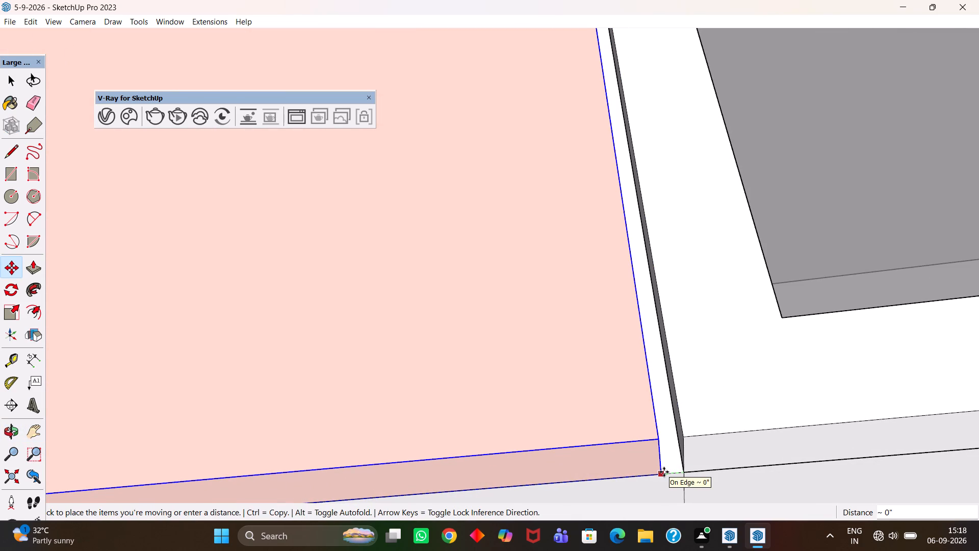
pyautogui.write('5mm')
pyautogui.press('Return')
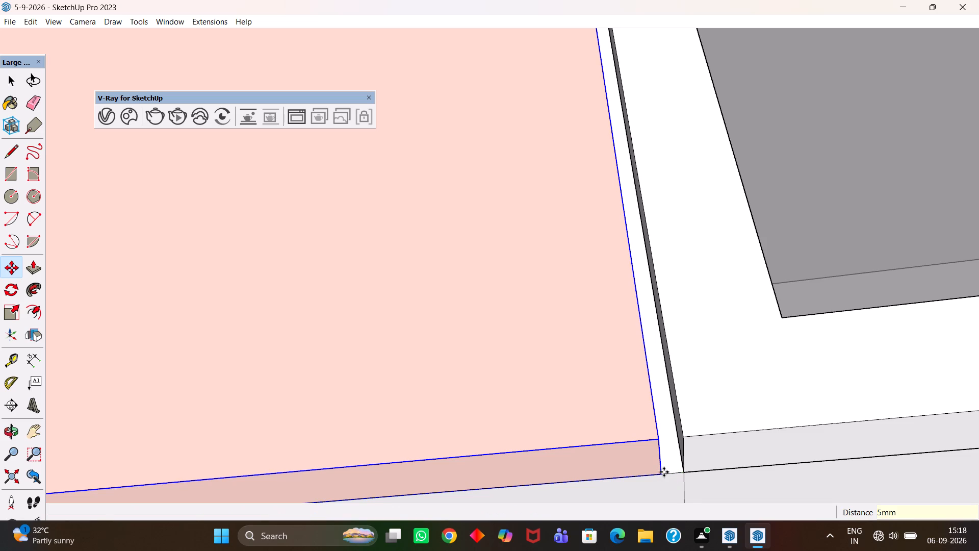
# Copy the shutter back to the drawer fronts' end and divide the distance by 3 for evenly spaced copies.
pyautogui.press('h')
pyautogui.scroll(-9, 657, 447)
pyautogui.moveTo(506, 395); pyautogui.dragTo(923, 393)
pyautogui.scroll(-4, 891, 396)
pyautogui.moveTo(665, 364); pyautogui.dragTo(637, 435, button='middle')
pyautogui.scroll(-2, 637, 435)
pyautogui.moveTo(520, 440); pyautogui.dragTo(579, 403, button='middle')
pyautogui.scroll(6, 561, 449)
pyautogui.press('m')
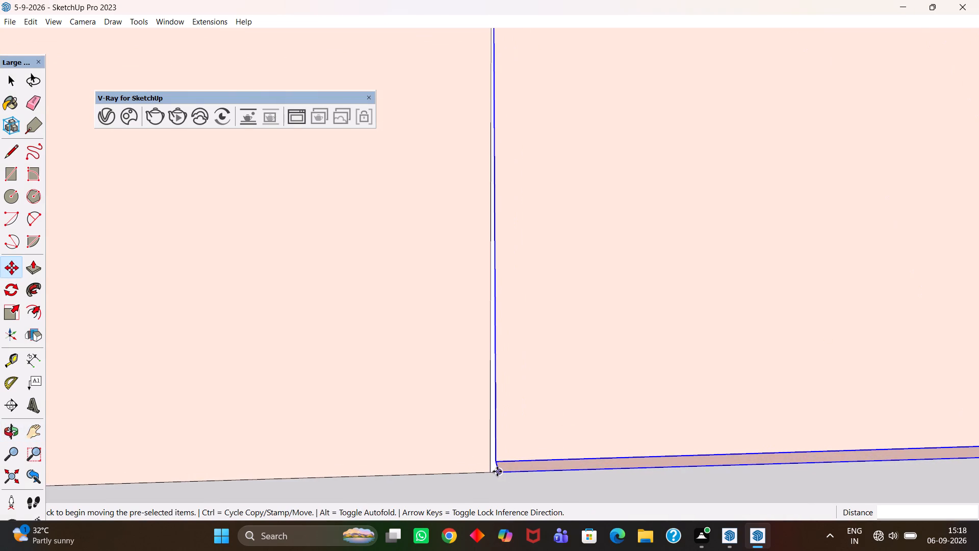
pyautogui.click(497, 471)
pyautogui.press('h')
pyautogui.scroll(-5, 415, 465)
pyautogui.moveTo(367, 453); pyautogui.dragTo(693, 441)
pyautogui.scroll(-5, 641, 439)
pyautogui.moveTo(392, 405); pyautogui.dragTo(698, 369)
pyautogui.moveTo(355, 369); pyautogui.dragTo(461, 382)
pyautogui.scroll(15, 384, 446)
pyautogui.press('Escape')
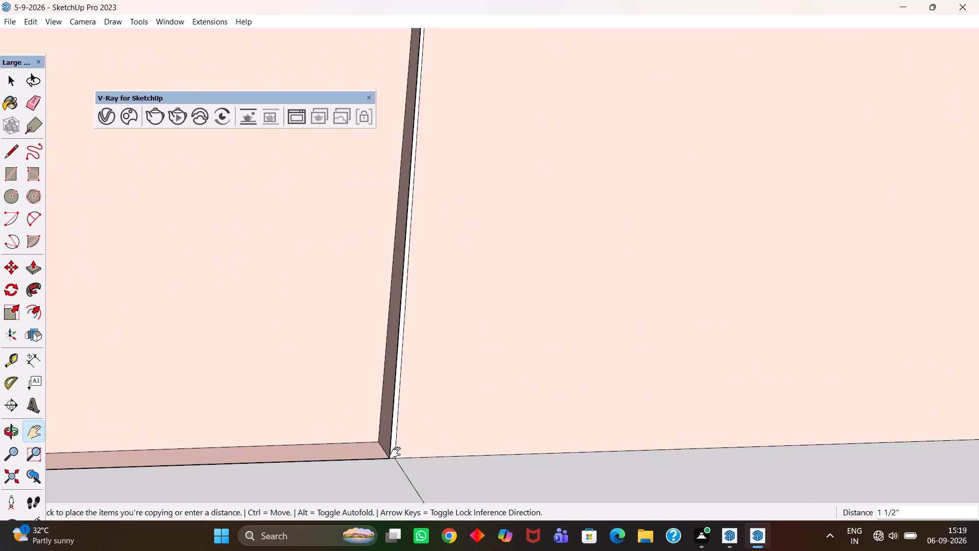
pyautogui.click(394, 457)
pyautogui.write('/3')
pyautogui.press('Return')
# Examine the spacing of the copied lower shutters and their fit in the whole wall cabinet run.
pyautogui.press('h')
pyautogui.scroll(-8, 436, 363)
pyautogui.moveTo(446, 265); pyautogui.dragTo(477, 381, button='middle')
pyautogui.scroll(-3, 481, 384)
pyautogui.press('h')
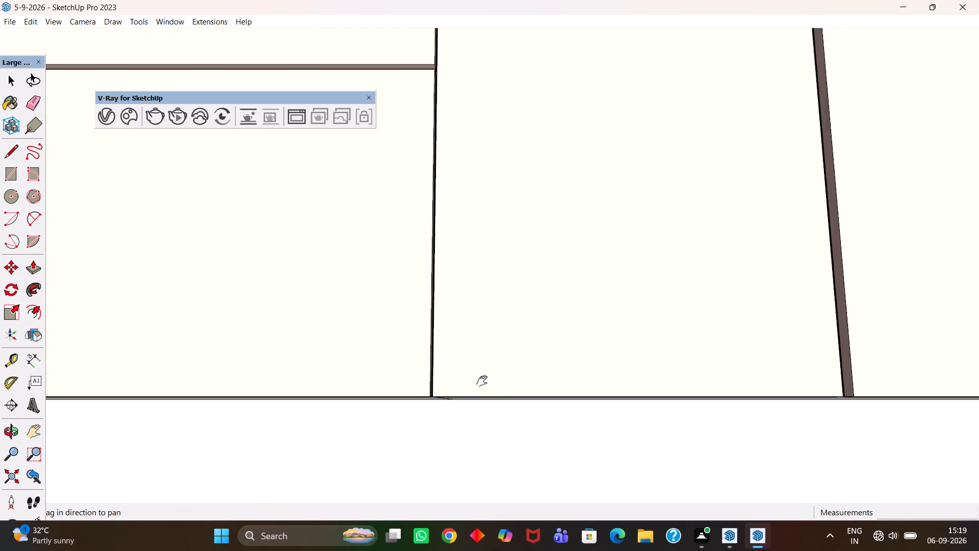
pyautogui.scroll(-2, 482, 381)
pyautogui.moveTo(683, 295); pyautogui.dragTo(434, 391)
pyautogui.moveTo(402, 338); pyautogui.dragTo(432, 449, button='middle')
pyautogui.scroll(-8, 421, 422)
pyautogui.scroll(1, 443, 339)
pyautogui.moveTo(443, 339); pyautogui.dragTo(484, 444, button='middle')
pyautogui.scroll(-5, 484, 444)
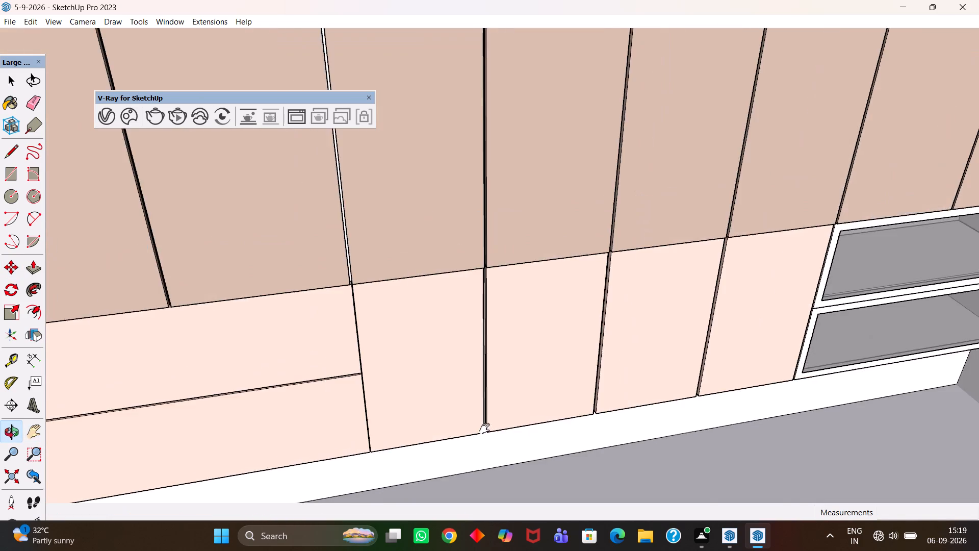
pyautogui.scroll(-7, 484, 429)
pyautogui.moveTo(554, 370); pyautogui.dragTo(514, 424, button='middle')
pyautogui.scroll(4, 514, 424)
pyautogui.press('h')
pyautogui.scroll(-6, 513, 427)
pyautogui.moveTo(528, 402); pyautogui.dragTo(481, 448, button='middle')
pyautogui.scroll(3, 481, 448)
pyautogui.moveTo(407, 448); pyautogui.dragTo(555, 375)
pyautogui.scroll(-4, 535, 381)
pyautogui.scroll(2, 405, 366)
pyautogui.moveTo(407, 415); pyautogui.dragTo(660, 391, button='middle')
pyautogui.moveTo(694, 341); pyautogui.dragTo(474, 398)
pyautogui.scroll(-7, 471, 396)
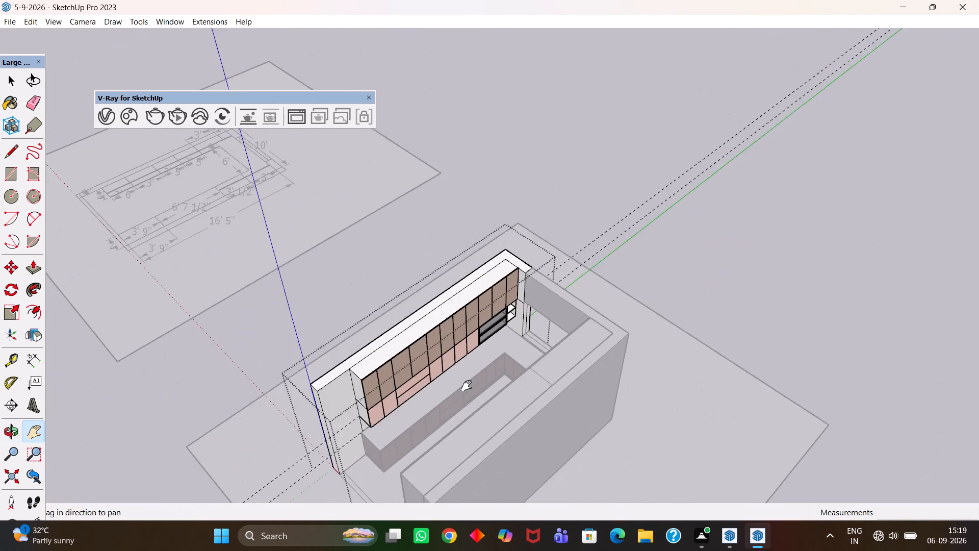
pyautogui.scroll(-2, 467, 386)
pyautogui.scroll(1, 445, 384)
pyautogui.moveTo(445, 384); pyautogui.dragTo(458, 394, button='middle')
# Close the wall and wall cabinet group being edited.
pyautogui.press('space')
pyautogui.moveTo(716, 237); pyautogui.dragTo(718, 243)
pyautogui.click(718, 243)
pyautogui.scroll(8, 590, 333)
pyautogui.moveTo(463, 338); pyautogui.dragTo(466, 339, button='middle')
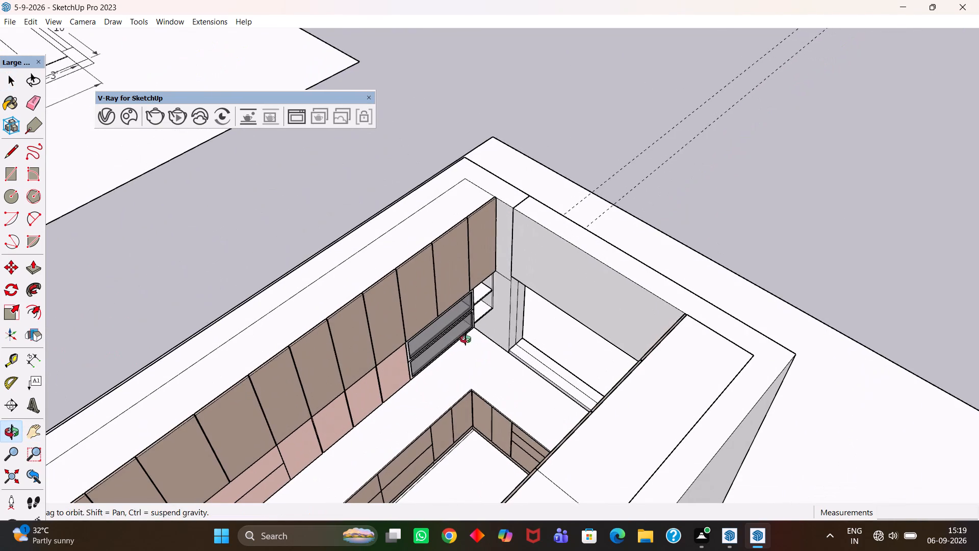
# Delete the two leftover dashed guide lines extending beyond the kitchen wall above the wall cabinets.
pyautogui.moveTo(466, 339); pyautogui.dragTo(453, 341, button='middle')
pyautogui.scroll(3, 463, 340)
pyautogui.scroll(-5, 449, 341)
pyautogui.press('e')
pyautogui.moveTo(686, 140); pyautogui.dragTo(690, 163)
pyautogui.click(673, 138)
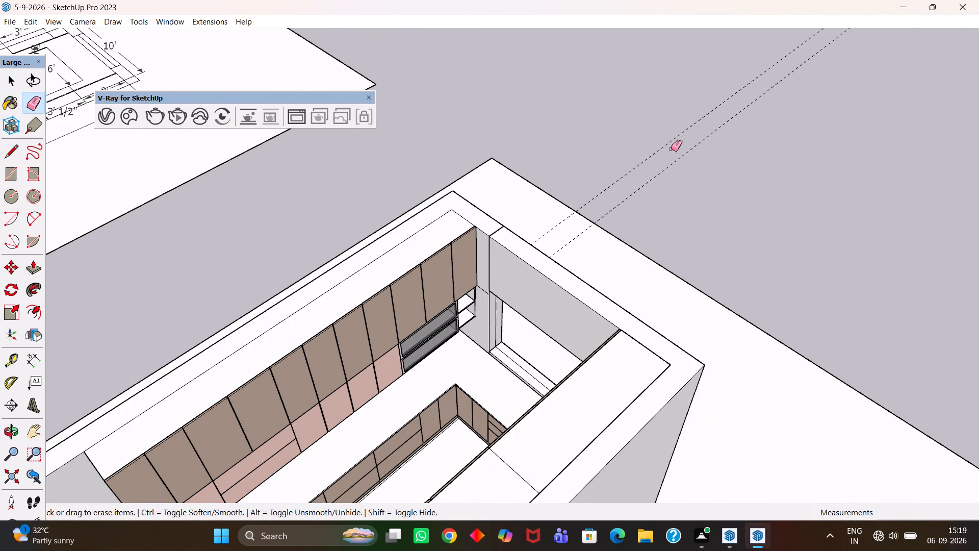
pyautogui.press('space')
pyautogui.click(676, 160)
pyautogui.doubleClick(676, 160)
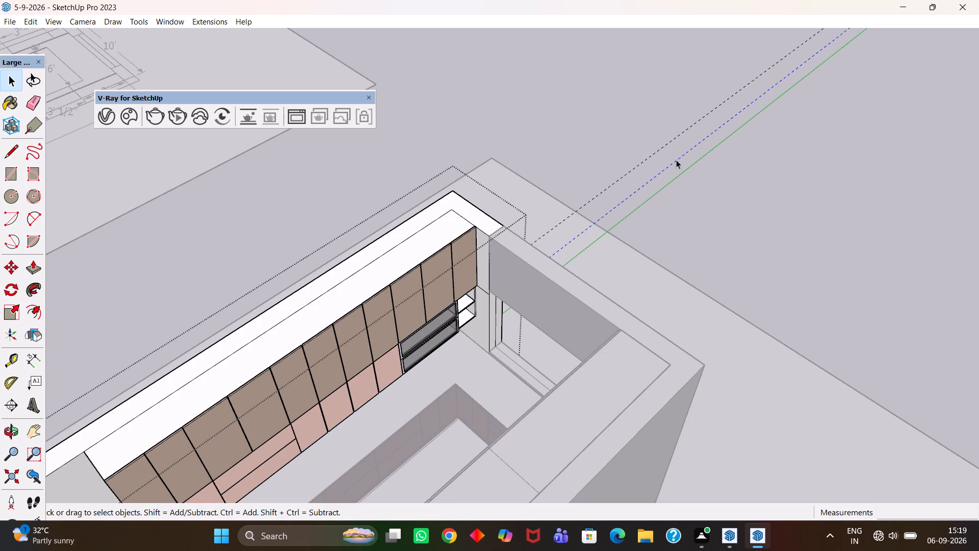
pyautogui.click(676, 160)
pyautogui.press('BackSpace')
pyautogui.press('Delete')
pyautogui.click(658, 146)
pyautogui.click(660, 151)
pyautogui.click(660, 151)
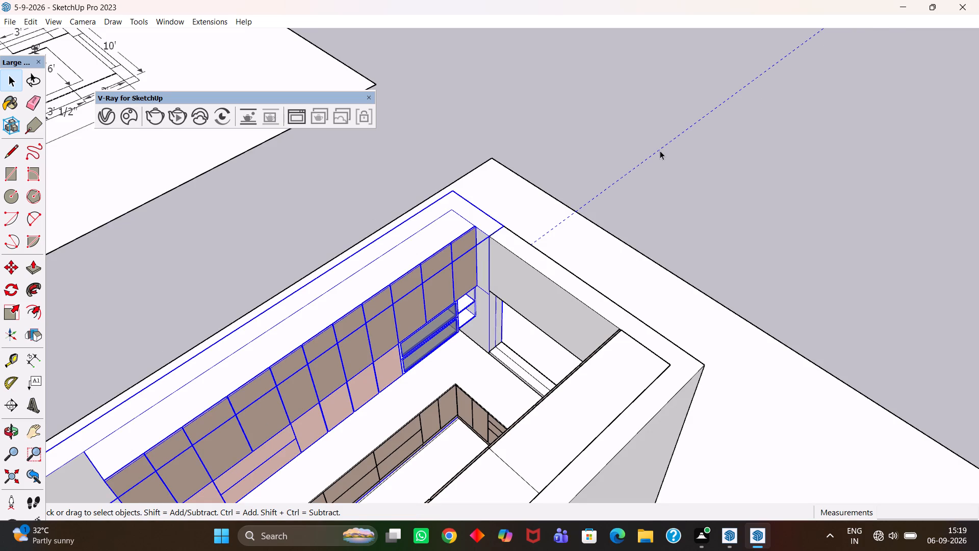
pyautogui.doubleClick(660, 151)
pyautogui.press('Delete')
pyautogui.click(703, 202)
# Open the tall unit beside the refrigerator for editing and place a horizontal guide 2'4" above its front face's bottom edge.
pyautogui.scroll(-5, 602, 191)
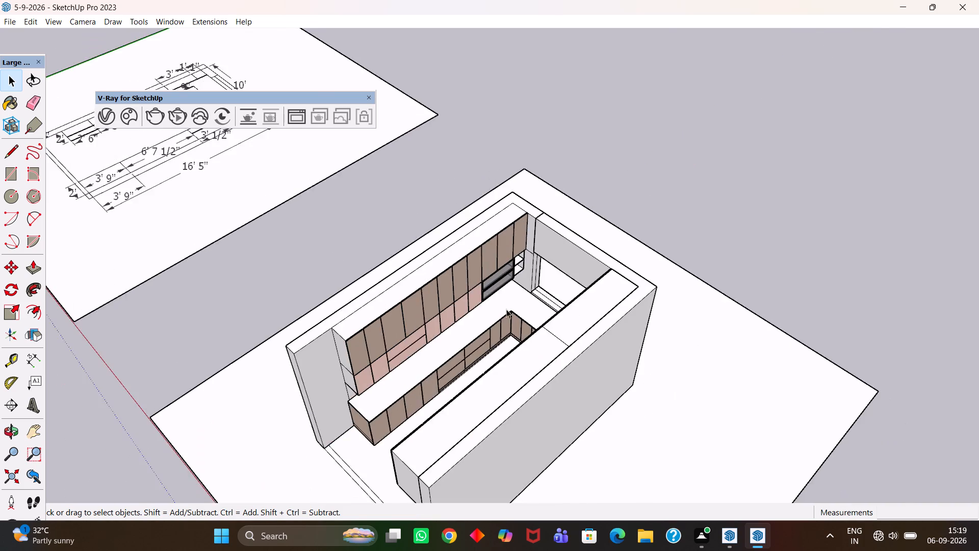
pyautogui.moveTo(527, 315); pyautogui.dragTo(636, 325, button='middle')
pyautogui.scroll(4, 592, 325)
pyautogui.moveTo(578, 339); pyautogui.dragTo(637, 345, button='middle')
pyautogui.scroll(4, 606, 349)
pyautogui.press('h')
pyautogui.scroll(-6, 672, 360)
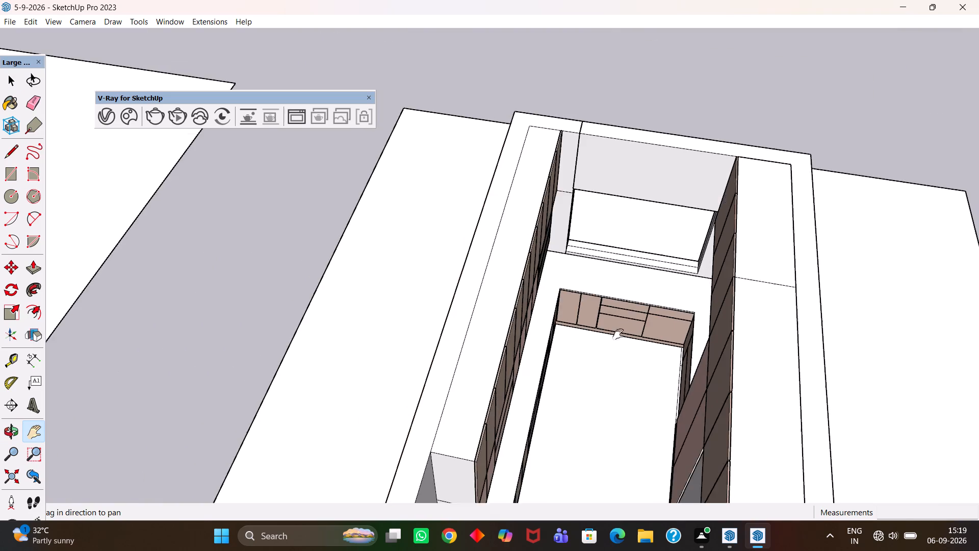
pyautogui.moveTo(591, 324); pyautogui.dragTo(698, 374, button='middle')
pyautogui.scroll(4, 680, 395)
pyautogui.moveTo(714, 364); pyautogui.dragTo(498, 198)
pyautogui.scroll(-4, 485, 212)
pyautogui.scroll(12, 475, 264)
pyautogui.moveTo(484, 269); pyautogui.dragTo(559, 280, button='middle')
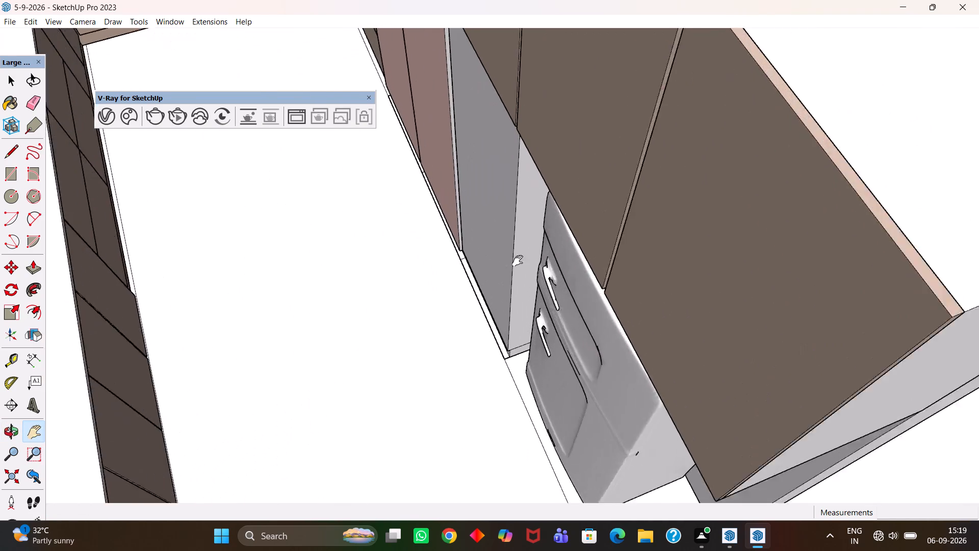
pyautogui.scroll(2, 518, 261)
pyautogui.moveTo(443, 167); pyautogui.dragTo(447, 329)
pyautogui.moveTo(444, 343); pyautogui.dragTo(601, 281, button='middle')
pyautogui.scroll(3, 579, 319)
pyautogui.moveTo(567, 318); pyautogui.dragTo(612, 329, button='middle')
pyautogui.scroll(1, 612, 329)
pyautogui.press('h')
pyautogui.scroll(-3, 612, 329)
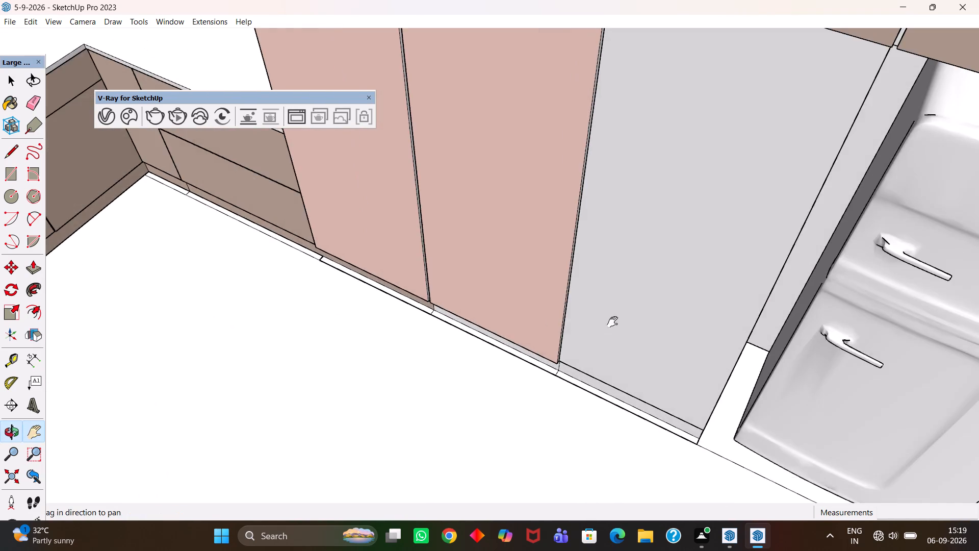
pyautogui.moveTo(606, 285); pyautogui.dragTo(380, 351)
pyautogui.scroll(-3, 380, 351)
pyautogui.moveTo(376, 361); pyautogui.dragTo(456, 340, button='middle')
pyautogui.scroll(2, 478, 325)
pyautogui.press('h')
pyautogui.scroll(-3, 456, 340)
pyautogui.moveTo(470, 359); pyautogui.dragTo(452, 362, button='middle')
pyautogui.scroll(2, 452, 362)
pyautogui.press('space')
pyautogui.click(450, 358)
pyautogui.doubleClick(449, 352)
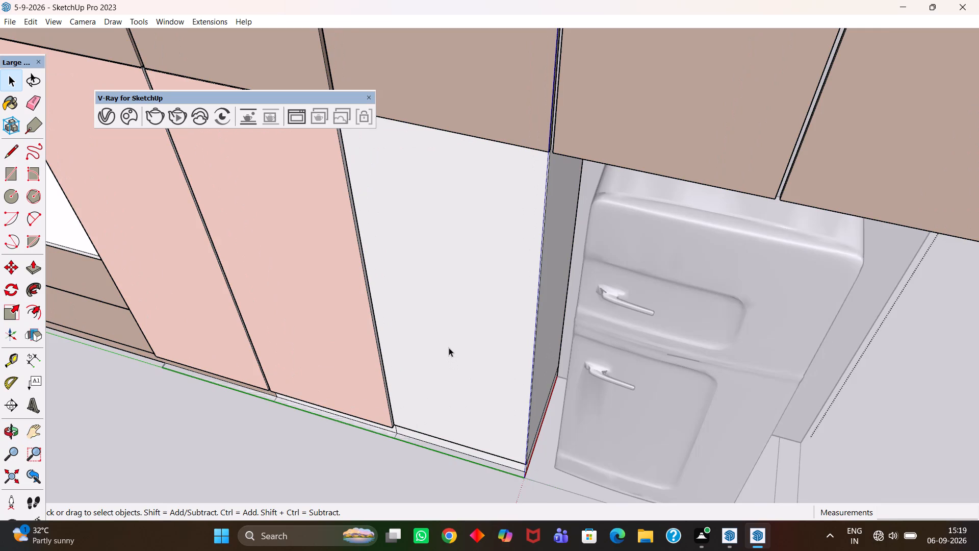
pyautogui.scroll(2, 457, 368)
pyautogui.press('t')
pyautogui.click(452, 458)
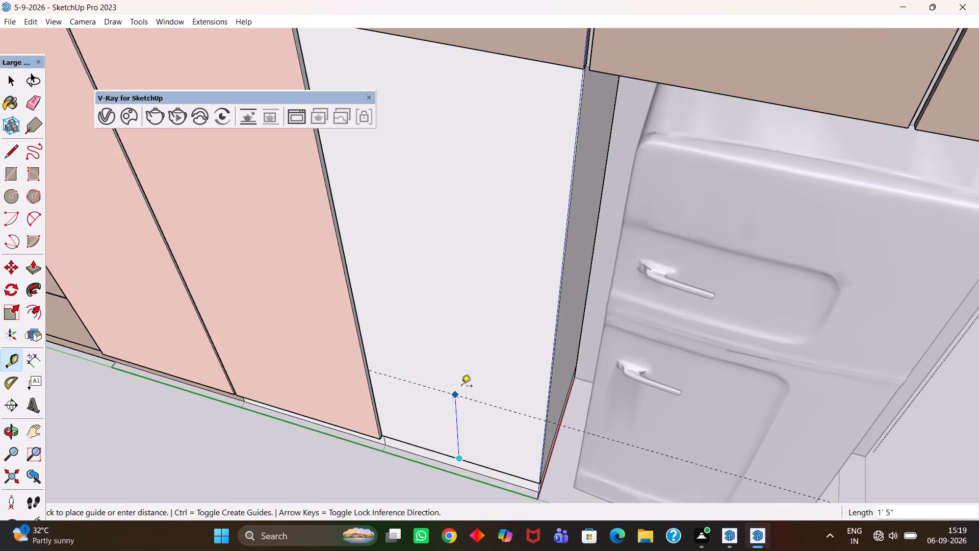
pyautogui.write("2'")
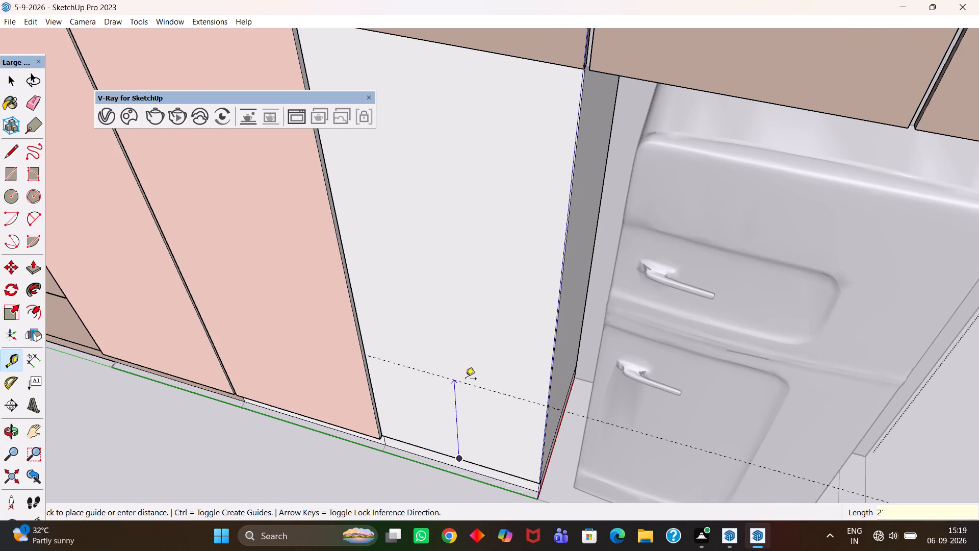
pyautogui.write('4"')
pyautogui.press('Return')
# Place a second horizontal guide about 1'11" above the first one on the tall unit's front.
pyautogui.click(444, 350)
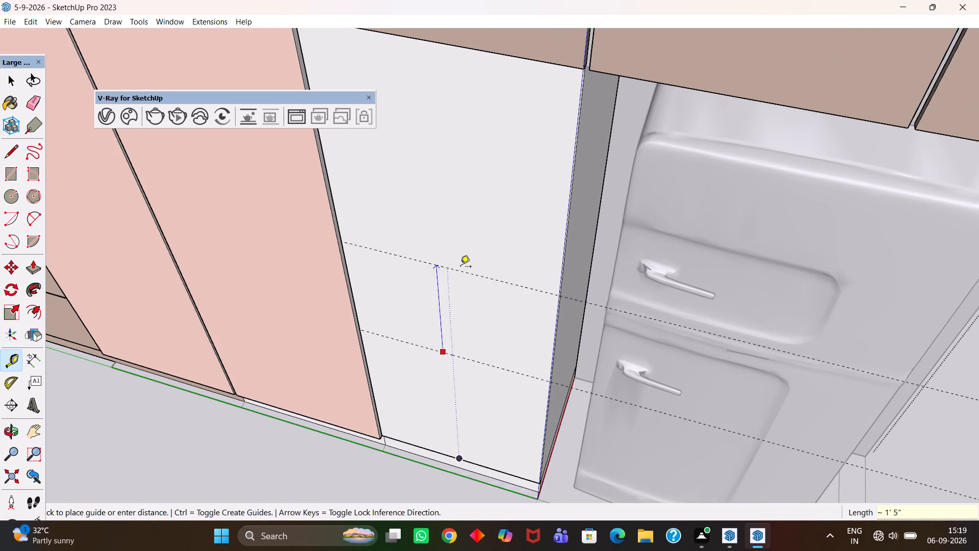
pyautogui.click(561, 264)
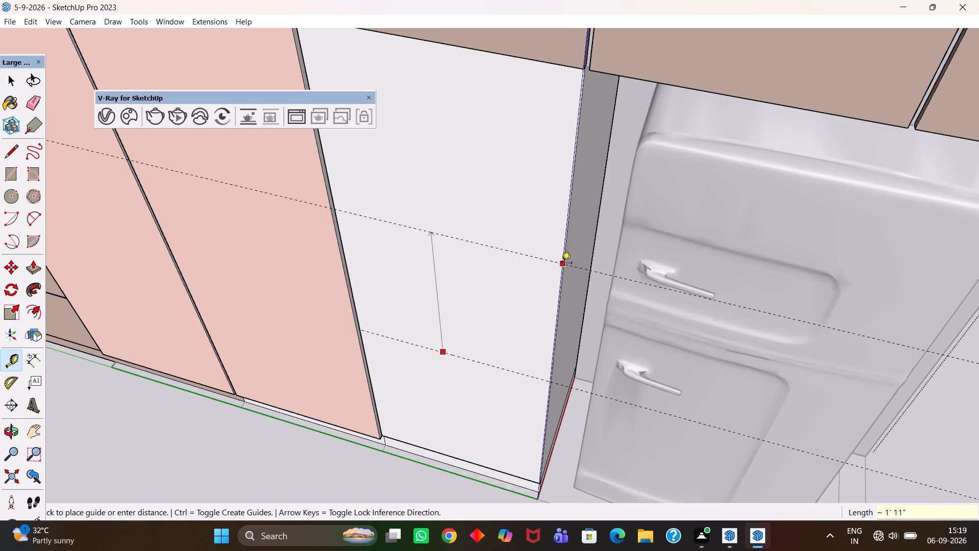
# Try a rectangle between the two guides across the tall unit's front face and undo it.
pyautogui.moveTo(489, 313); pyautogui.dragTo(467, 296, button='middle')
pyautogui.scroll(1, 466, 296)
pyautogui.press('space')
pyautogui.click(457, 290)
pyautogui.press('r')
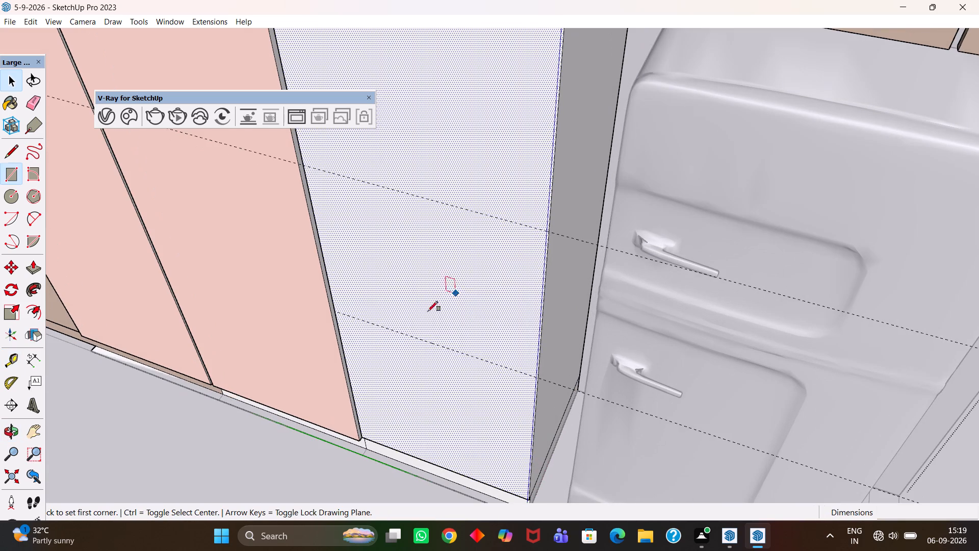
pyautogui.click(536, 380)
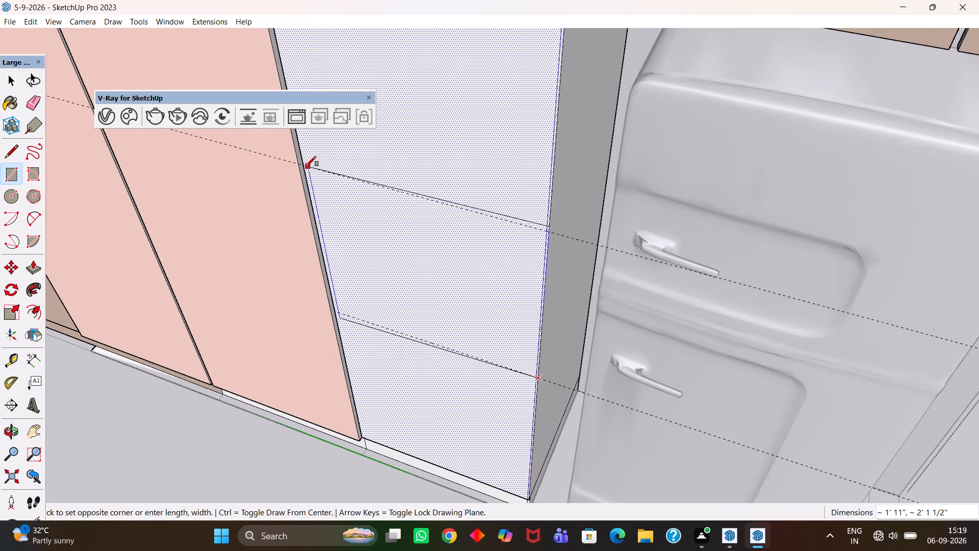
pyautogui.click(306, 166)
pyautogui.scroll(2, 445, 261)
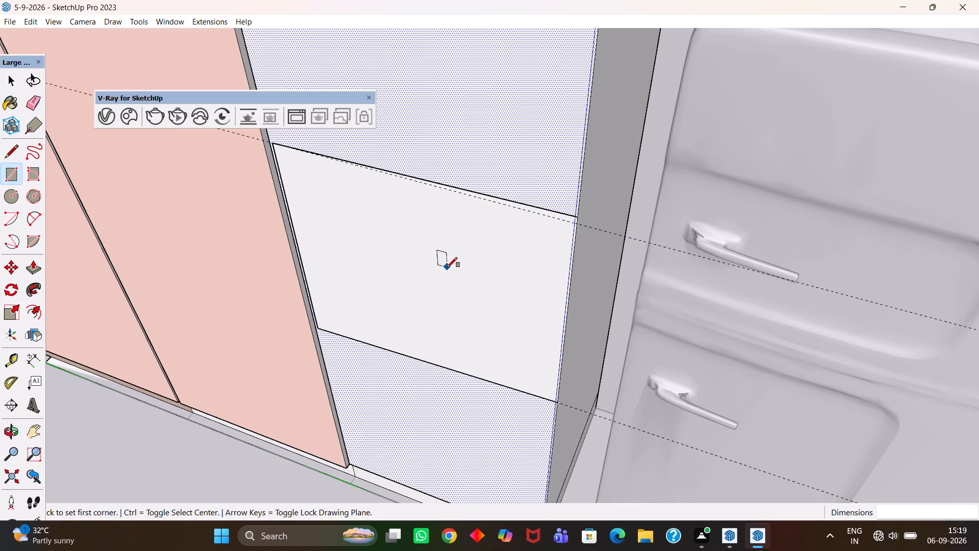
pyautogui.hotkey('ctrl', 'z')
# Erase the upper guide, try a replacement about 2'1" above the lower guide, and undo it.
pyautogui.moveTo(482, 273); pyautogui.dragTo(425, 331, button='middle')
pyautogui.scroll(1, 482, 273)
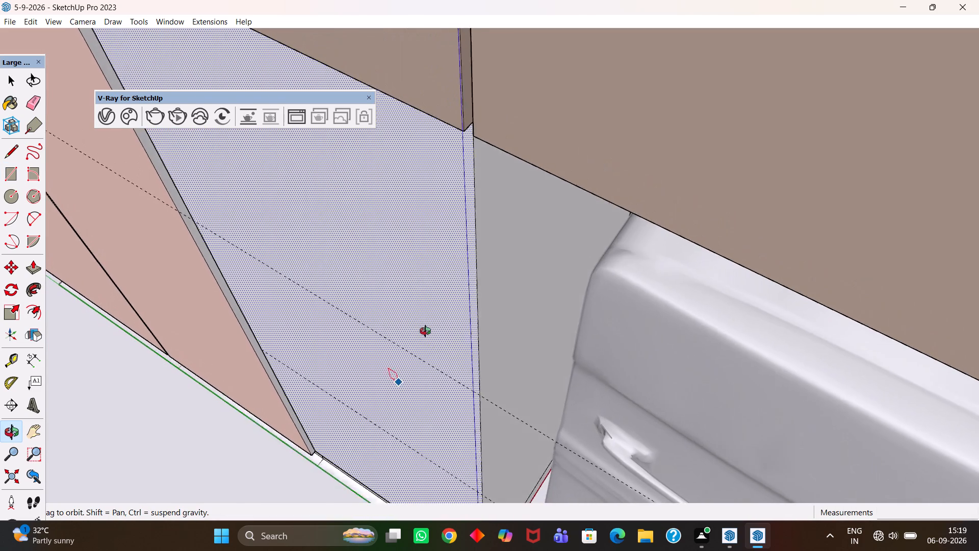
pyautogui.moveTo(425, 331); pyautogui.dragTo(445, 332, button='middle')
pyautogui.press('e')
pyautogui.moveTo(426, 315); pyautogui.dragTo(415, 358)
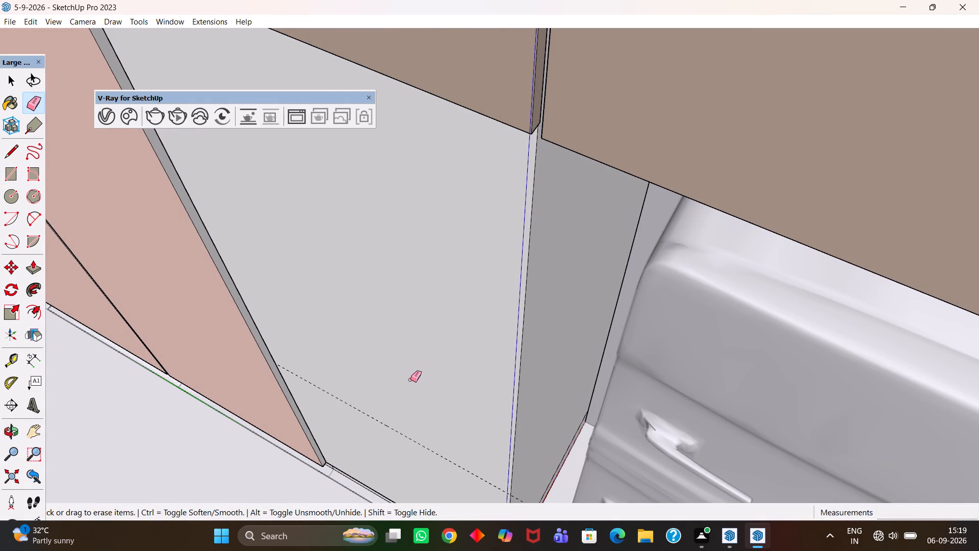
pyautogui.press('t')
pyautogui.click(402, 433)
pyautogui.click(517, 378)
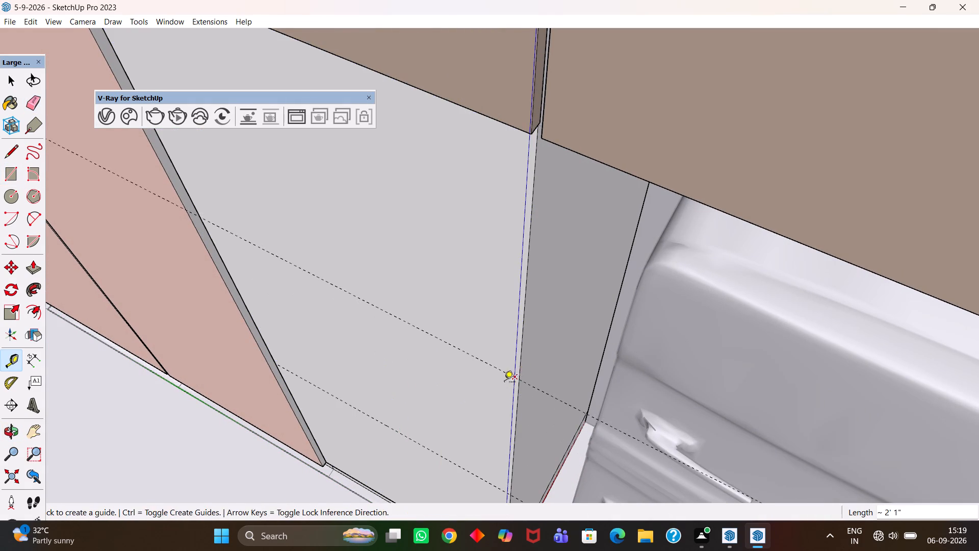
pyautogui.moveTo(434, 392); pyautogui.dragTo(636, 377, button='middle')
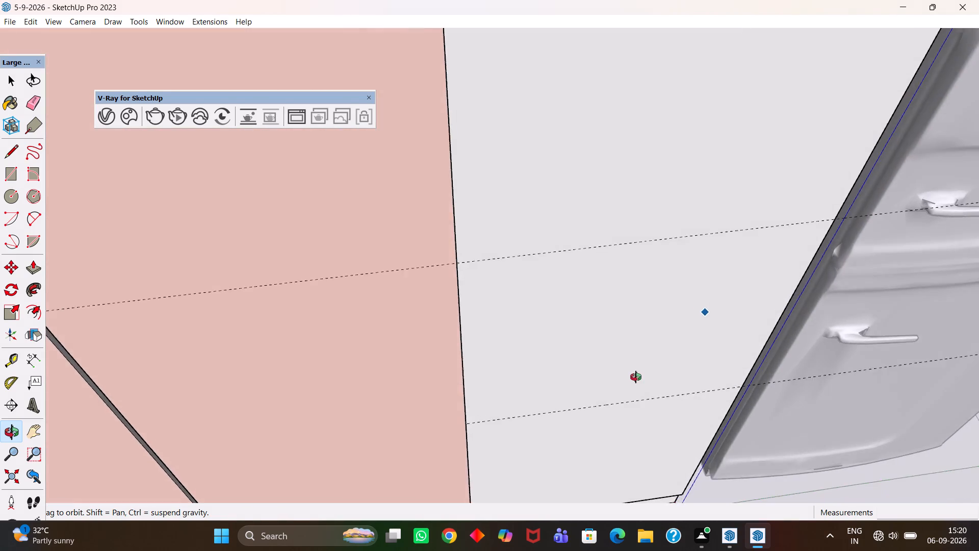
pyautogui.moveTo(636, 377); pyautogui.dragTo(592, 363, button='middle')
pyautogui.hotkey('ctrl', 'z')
# Place an upper horizontal guide about 2'3" above the lower guide on the tall unit's front.
pyautogui.click(543, 400)
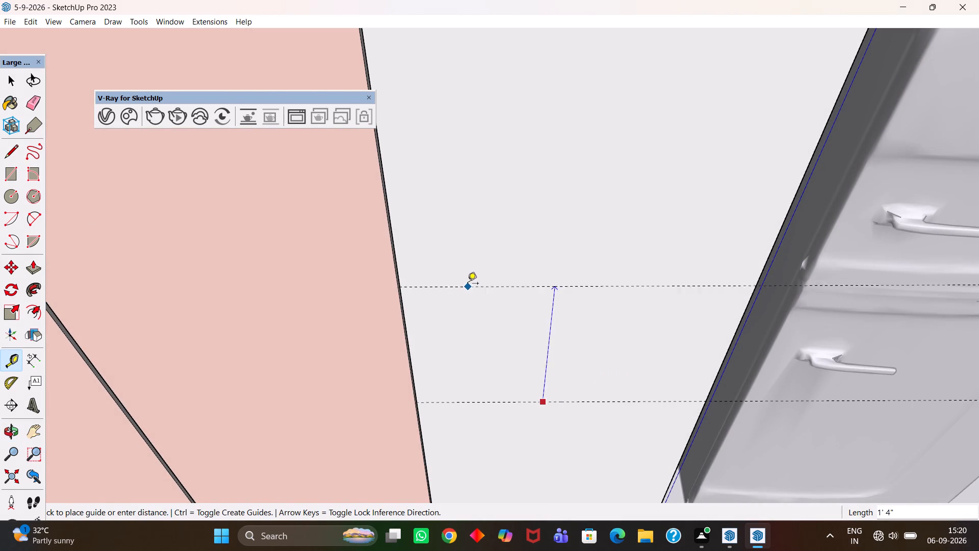
pyautogui.scroll(-3, 468, 279)
pyautogui.click(415, 216)
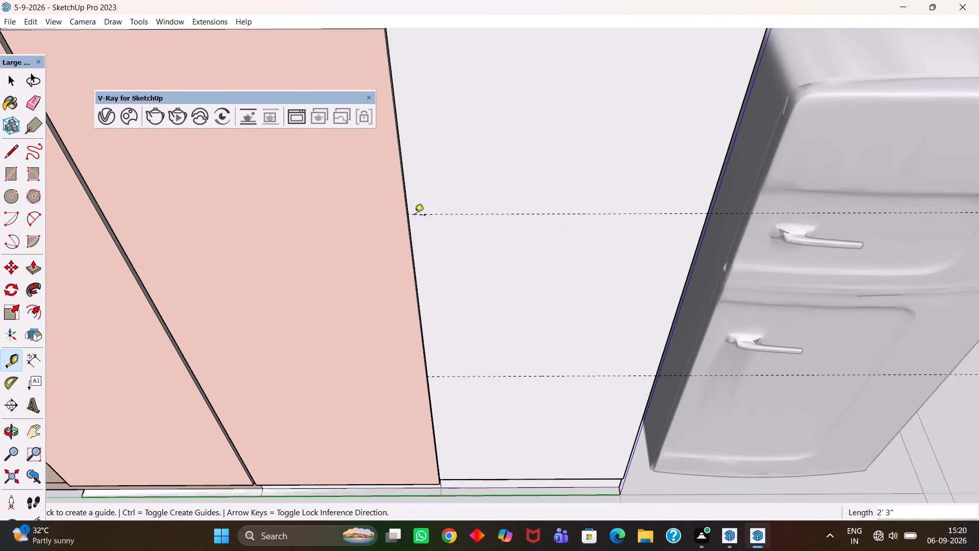
# Draw a rectangle between the two guides across the full width of the tall unit's front face.
pyautogui.moveTo(496, 296); pyautogui.dragTo(479, 286, button='middle')
pyautogui.press('h')
pyautogui.scroll(1, 511, 318)
pyautogui.moveTo(513, 319); pyautogui.dragTo(437, 306)
pyautogui.scroll(-1, 444, 312)
pyautogui.moveTo(441, 316); pyautogui.dragTo(431, 321, button='middle')
pyautogui.press('space')
pyautogui.scroll(1, 435, 308)
pyautogui.tripleClick(436, 307)
pyautogui.moveTo(455, 296); pyautogui.dragTo(442, 307, button='middle')
pyautogui.scroll(-2, 442, 307)
pyautogui.click(442, 307)
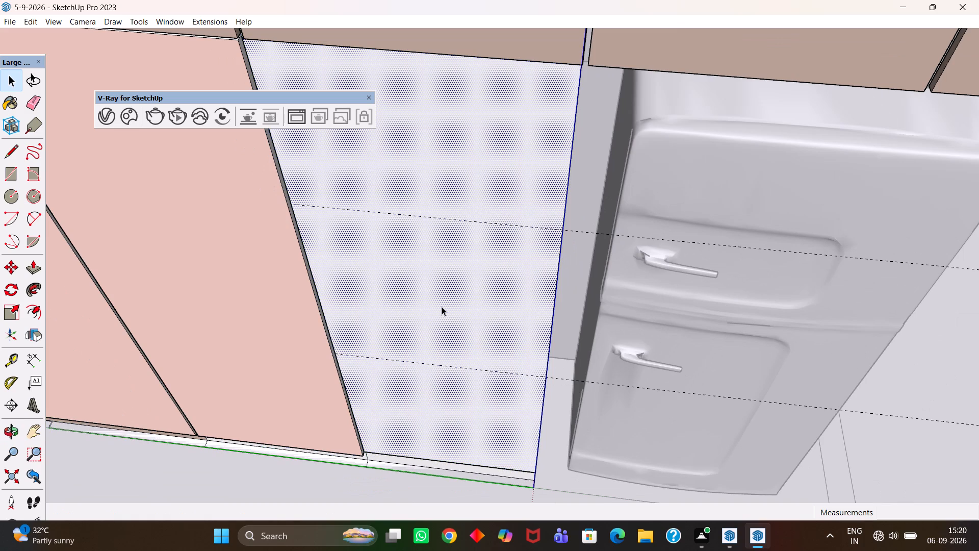
pyautogui.press('r')
pyautogui.click(545, 379)
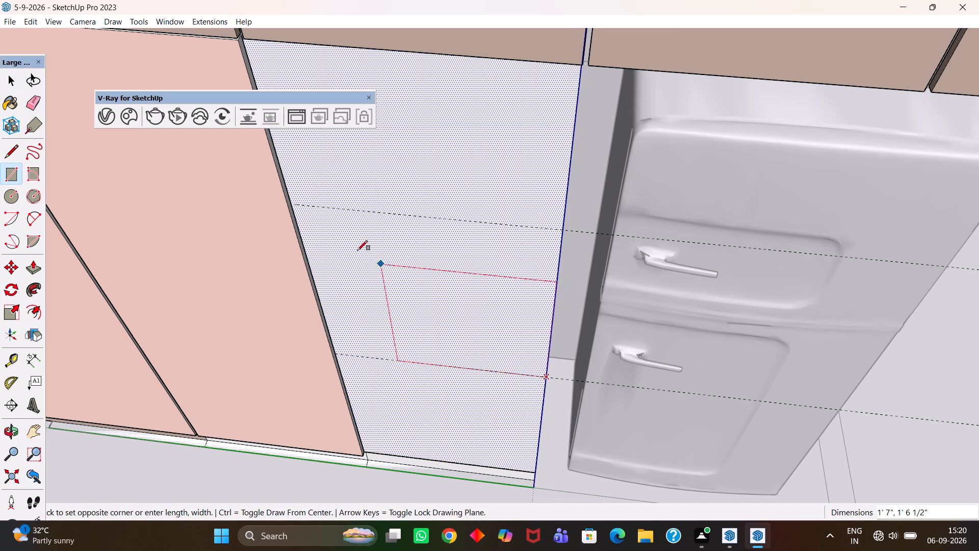
pyautogui.click(294, 205)
# Offset the rectangle 18 mm inward on the tall unit's front face.
pyautogui.scroll(-3, 366, 242)
pyautogui.moveTo(392, 288); pyautogui.dragTo(392, 279, button='middle')
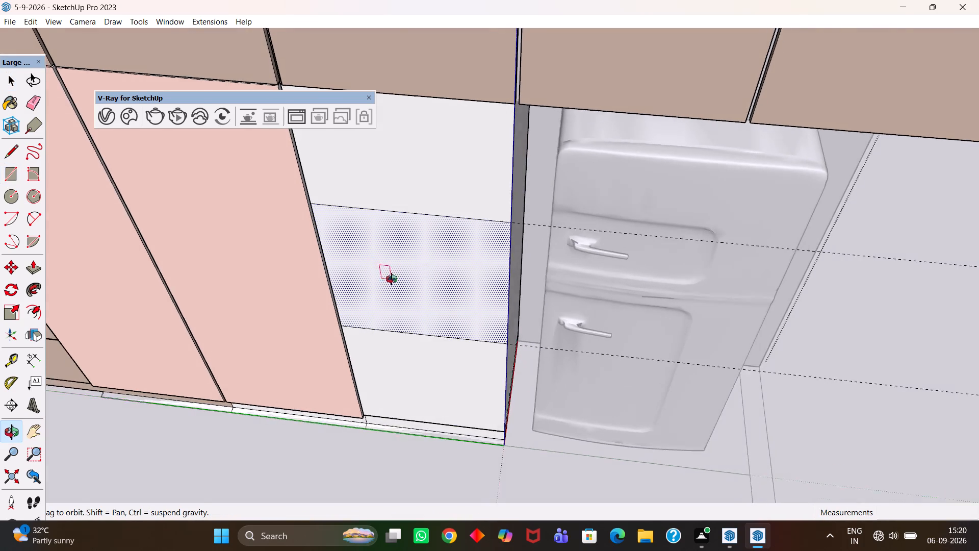
pyautogui.moveTo(392, 279); pyautogui.dragTo(395, 280, button='middle')
pyautogui.scroll(1, 395, 280)
pyautogui.press('f')
pyautogui.click(362, 270)
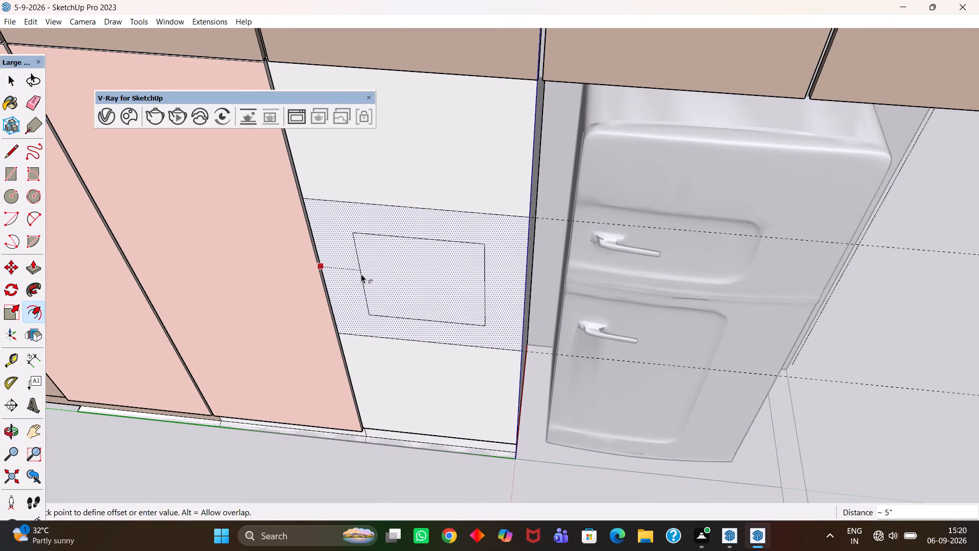
pyautogui.write('18mm')
pyautogui.press('Return')
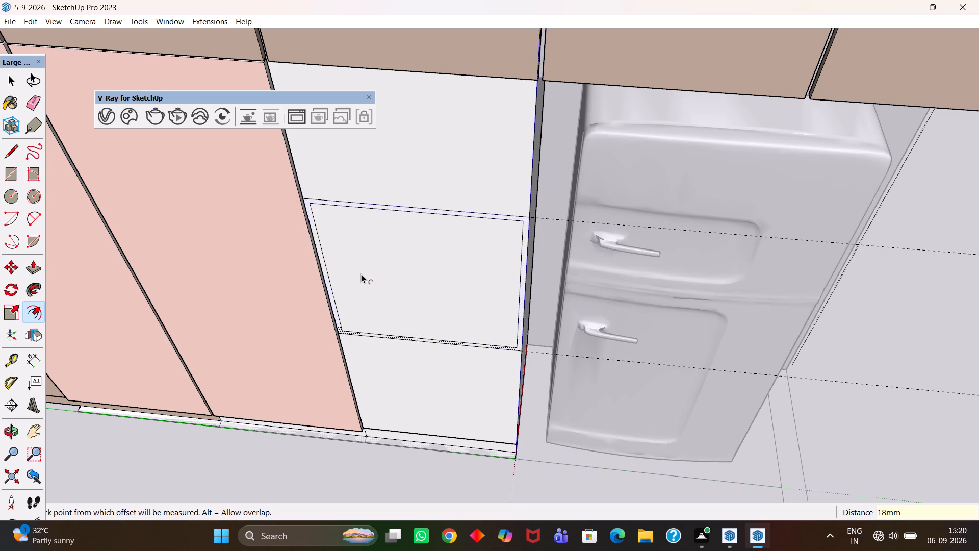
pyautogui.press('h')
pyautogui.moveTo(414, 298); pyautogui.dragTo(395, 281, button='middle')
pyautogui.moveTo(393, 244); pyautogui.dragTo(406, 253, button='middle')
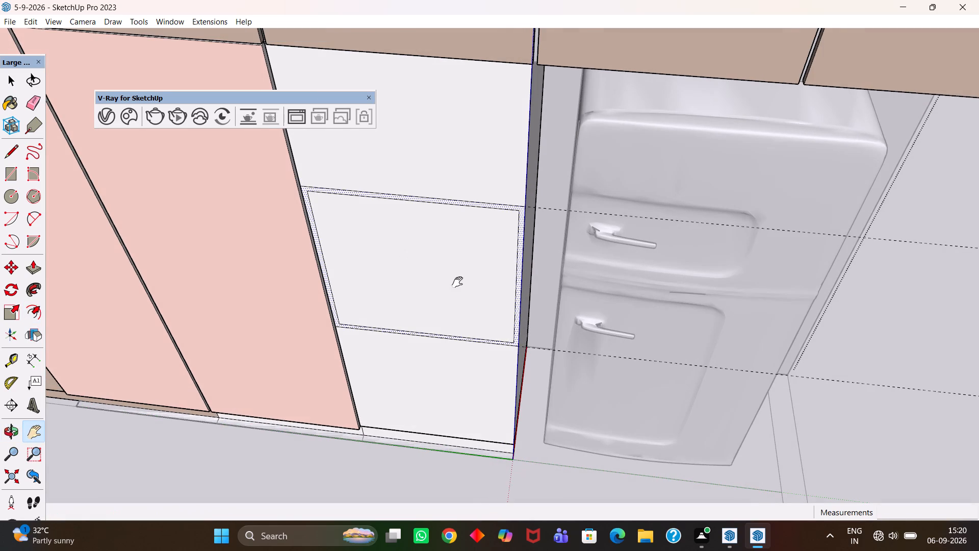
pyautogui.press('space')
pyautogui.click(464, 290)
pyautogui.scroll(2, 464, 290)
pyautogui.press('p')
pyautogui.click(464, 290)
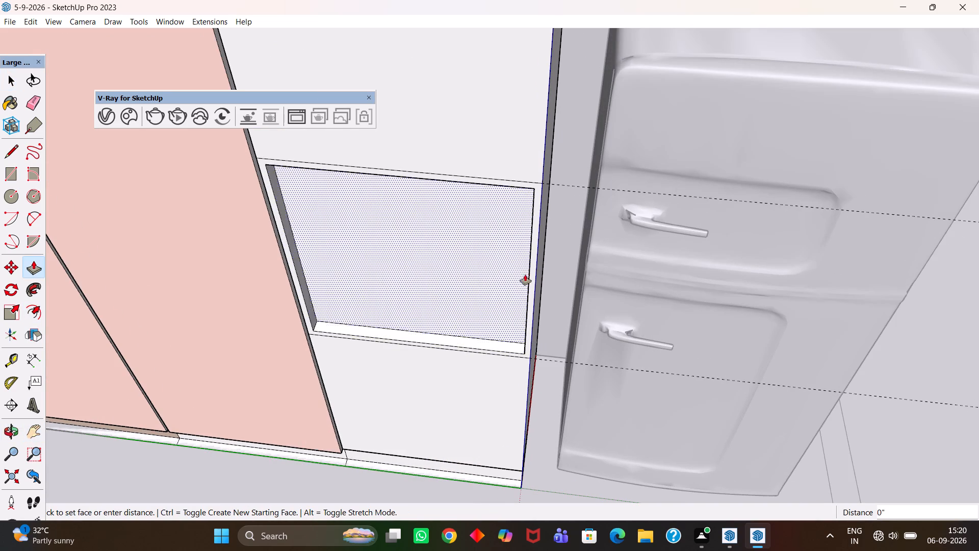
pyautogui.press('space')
# Place a guide 18 mm in from the rear vertical edge of the tall unit's side facing the refrigerator.
pyautogui.moveTo(511, 272); pyautogui.dragTo(479, 271, button='middle')
pyautogui.scroll(12, 482, 269)
pyautogui.press('t')
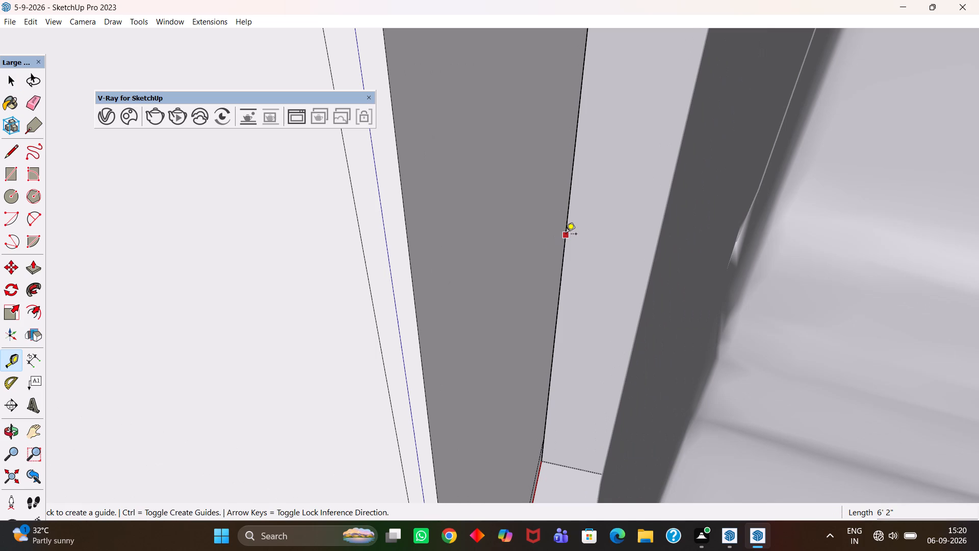
pyautogui.click(566, 235)
pyautogui.write('18mm')
pyautogui.press('Return')
pyautogui.press('space')
# Push the inner rectangle back about 1'11 1/2" toward the rear guide to hollow a niche in the tall unit.
pyautogui.click(312, 359)
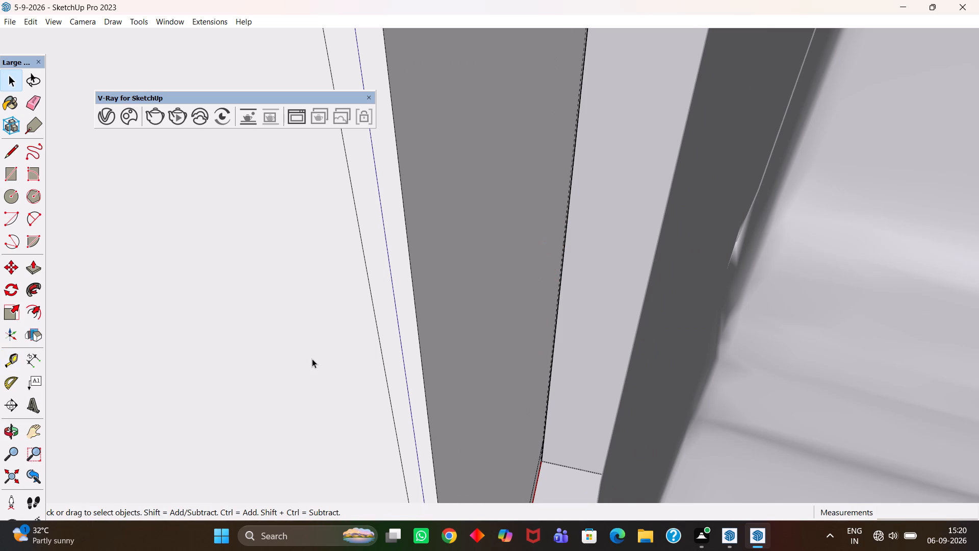
pyautogui.press('p')
pyautogui.click(312, 359)
pyautogui.scroll(6, 551, 384)
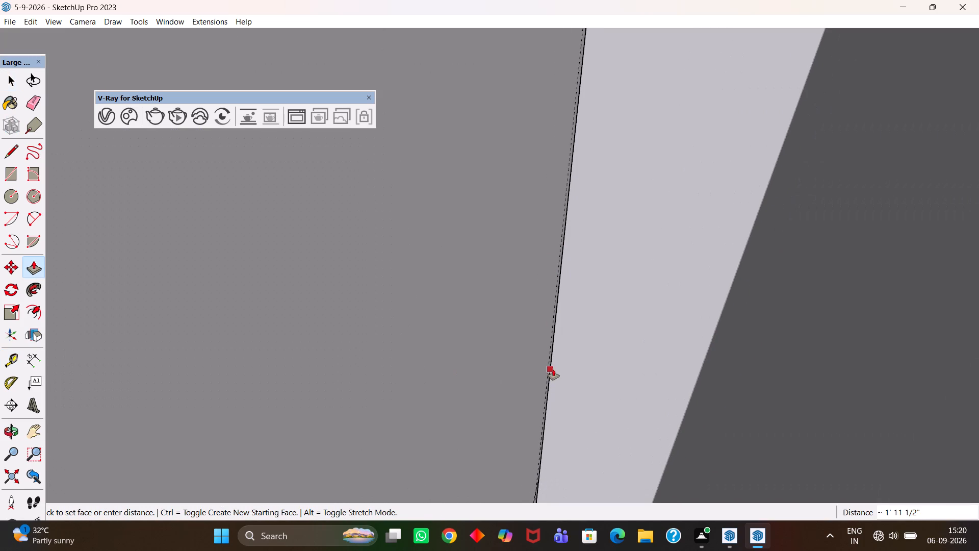
pyautogui.click(552, 367)
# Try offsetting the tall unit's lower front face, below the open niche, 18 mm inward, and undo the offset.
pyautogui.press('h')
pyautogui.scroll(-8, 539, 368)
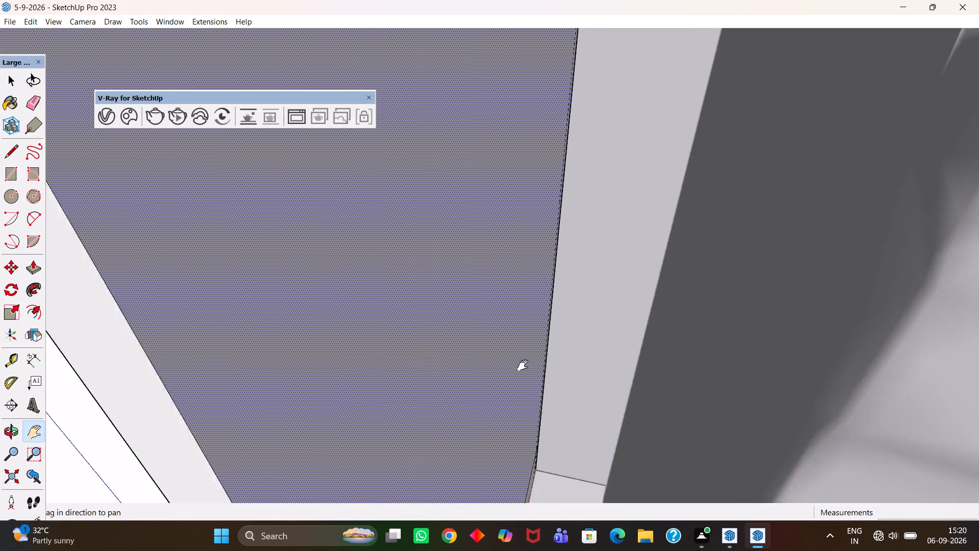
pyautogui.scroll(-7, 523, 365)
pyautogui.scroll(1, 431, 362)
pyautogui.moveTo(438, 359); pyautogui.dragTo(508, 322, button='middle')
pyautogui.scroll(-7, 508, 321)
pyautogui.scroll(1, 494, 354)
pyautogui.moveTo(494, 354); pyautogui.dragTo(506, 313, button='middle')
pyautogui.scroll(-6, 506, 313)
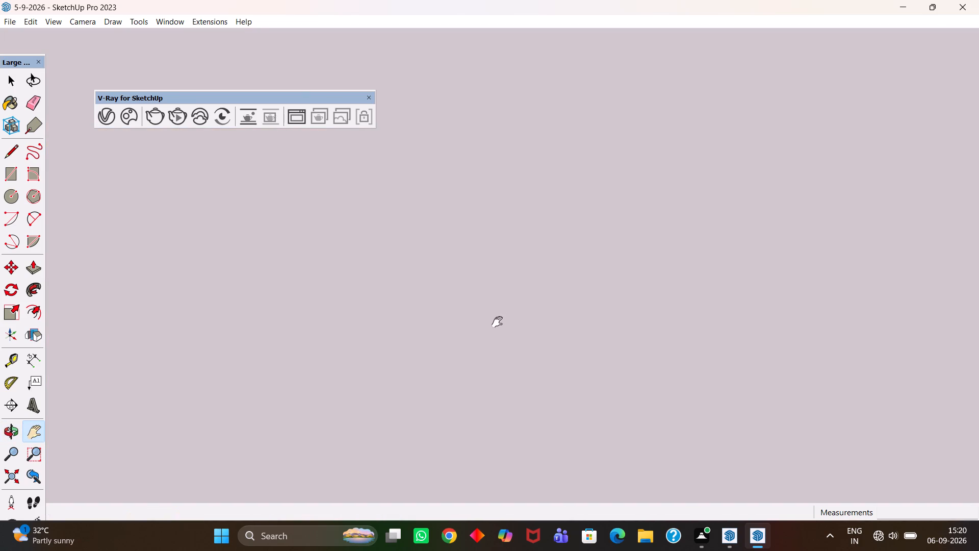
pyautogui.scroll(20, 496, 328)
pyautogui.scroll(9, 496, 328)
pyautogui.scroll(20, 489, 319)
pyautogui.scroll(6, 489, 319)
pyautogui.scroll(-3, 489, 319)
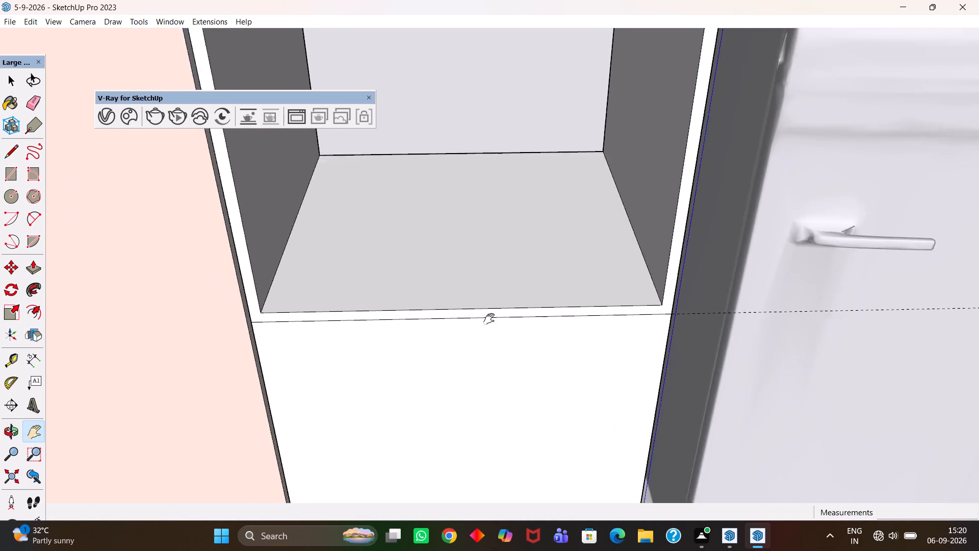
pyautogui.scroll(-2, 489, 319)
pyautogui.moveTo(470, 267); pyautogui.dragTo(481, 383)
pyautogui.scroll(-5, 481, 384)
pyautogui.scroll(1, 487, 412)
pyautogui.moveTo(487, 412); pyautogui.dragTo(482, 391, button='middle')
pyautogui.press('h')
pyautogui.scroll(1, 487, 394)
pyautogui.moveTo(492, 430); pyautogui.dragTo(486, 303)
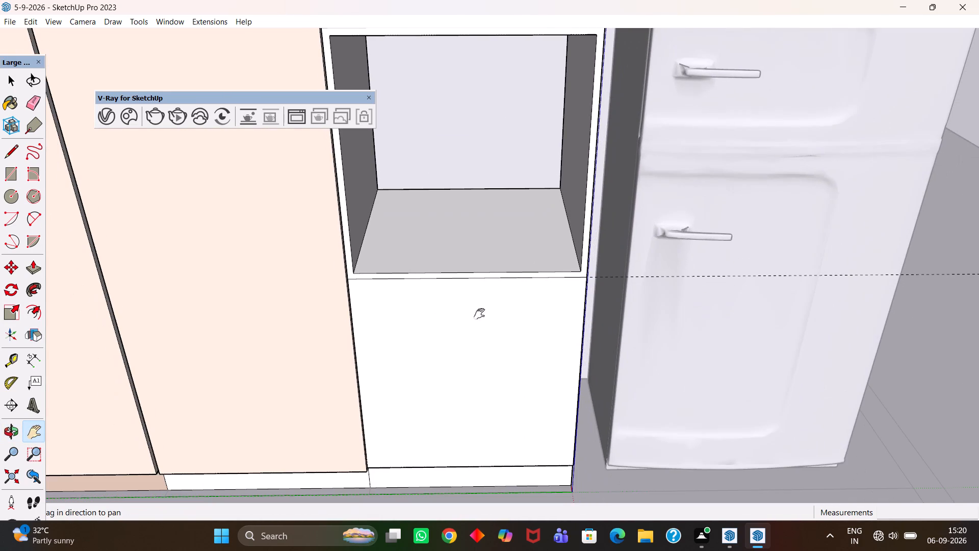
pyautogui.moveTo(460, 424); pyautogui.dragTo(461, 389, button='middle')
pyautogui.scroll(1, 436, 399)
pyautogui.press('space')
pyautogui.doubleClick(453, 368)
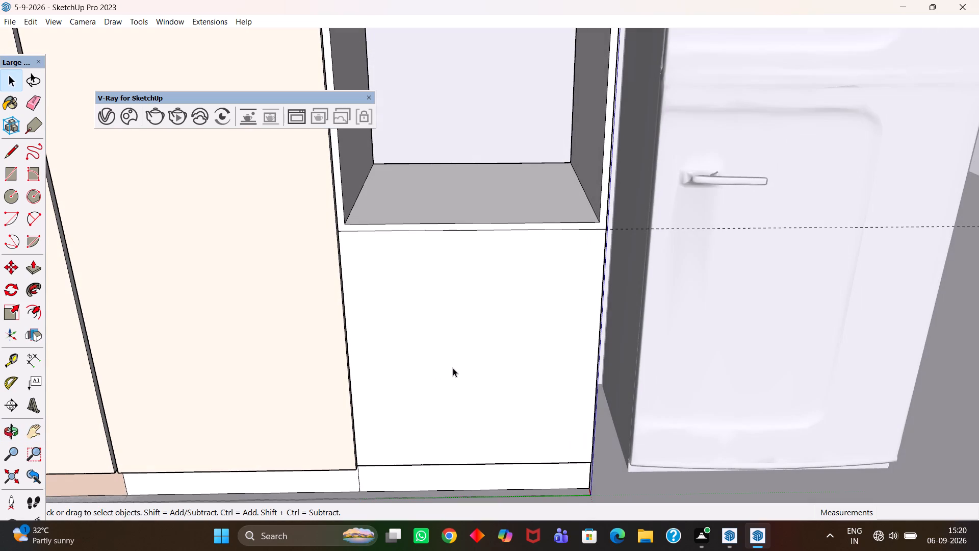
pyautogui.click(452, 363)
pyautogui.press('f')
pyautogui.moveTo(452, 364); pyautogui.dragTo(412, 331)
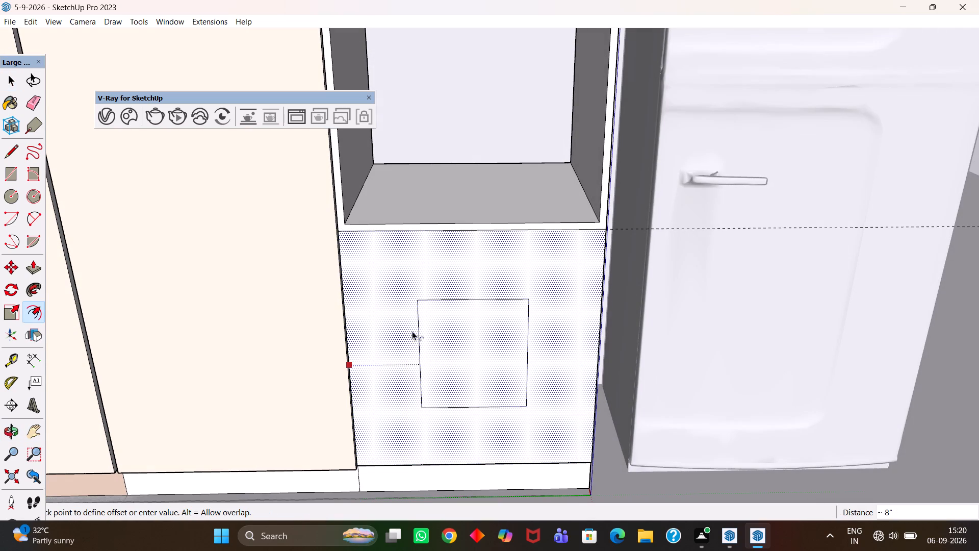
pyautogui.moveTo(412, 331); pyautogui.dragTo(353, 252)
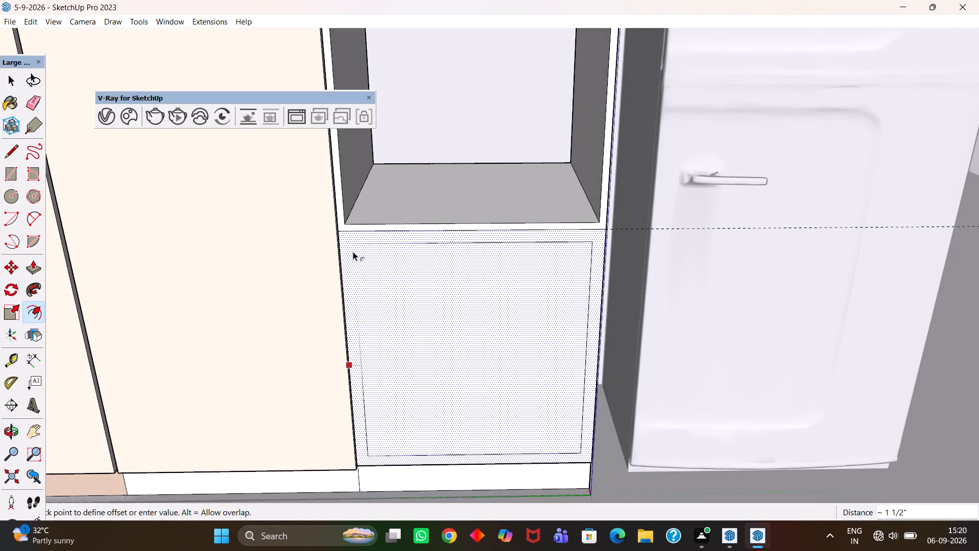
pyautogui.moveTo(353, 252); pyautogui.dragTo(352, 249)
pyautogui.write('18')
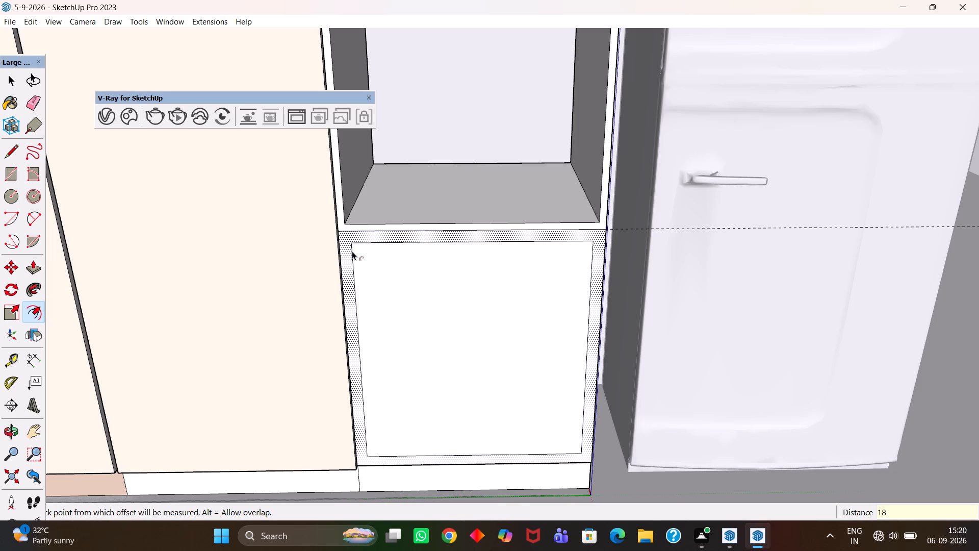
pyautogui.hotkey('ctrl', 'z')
# Examine the tall unit, its open niche and the adjoining shutters beside the refrigerator from several angles.
pyautogui.moveTo(398, 300); pyautogui.dragTo(403, 316, button='middle')
pyautogui.scroll(-3, 403, 316)
pyautogui.moveTo(403, 321); pyautogui.dragTo(406, 349, button='middle')
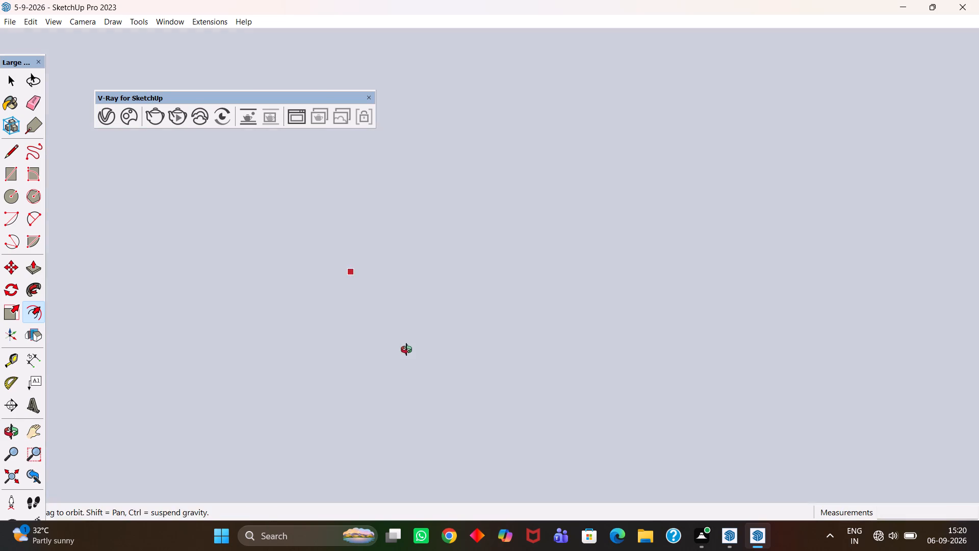
pyautogui.moveTo(406, 349); pyautogui.dragTo(407, 371, button='middle')
pyautogui.scroll(15, 407, 371)
pyautogui.press('h')
pyautogui.scroll(-12, 395, 362)
pyautogui.press('h')
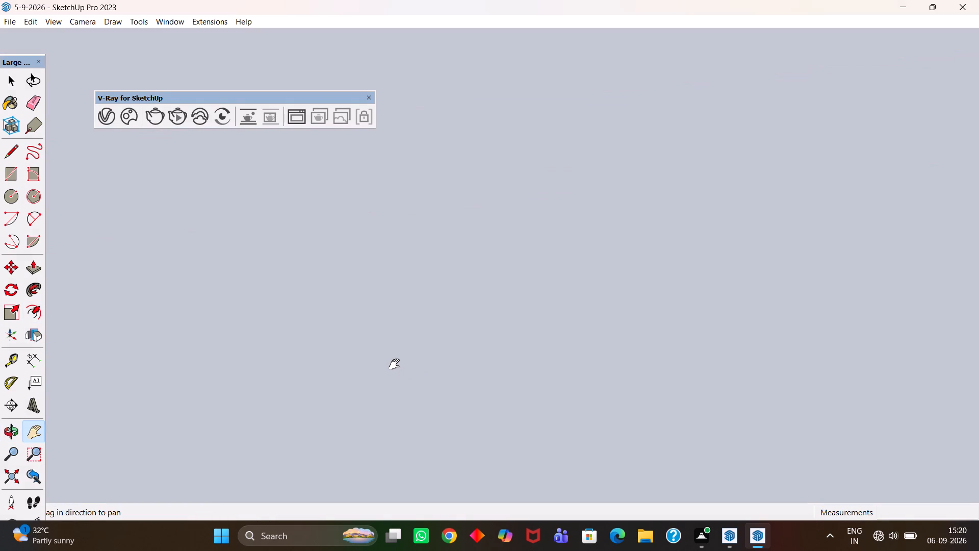
pyautogui.scroll(-20, 394, 364)
pyautogui.scroll(-14, 394, 364)
pyautogui.moveTo(396, 346); pyautogui.dragTo(432, 406, button='middle')
pyautogui.scroll(1, 432, 405)
pyautogui.press('h')
pyautogui.moveTo(402, 278); pyautogui.dragTo(483, 469)
pyautogui.moveTo(402, 281); pyautogui.dragTo(471, 479)
pyautogui.moveTo(437, 318); pyautogui.dragTo(439, 469, button='middle')
pyautogui.moveTo(364, 253); pyautogui.dragTo(482, 519)
pyautogui.moveTo(387, 249); pyautogui.dragTo(473, 531)
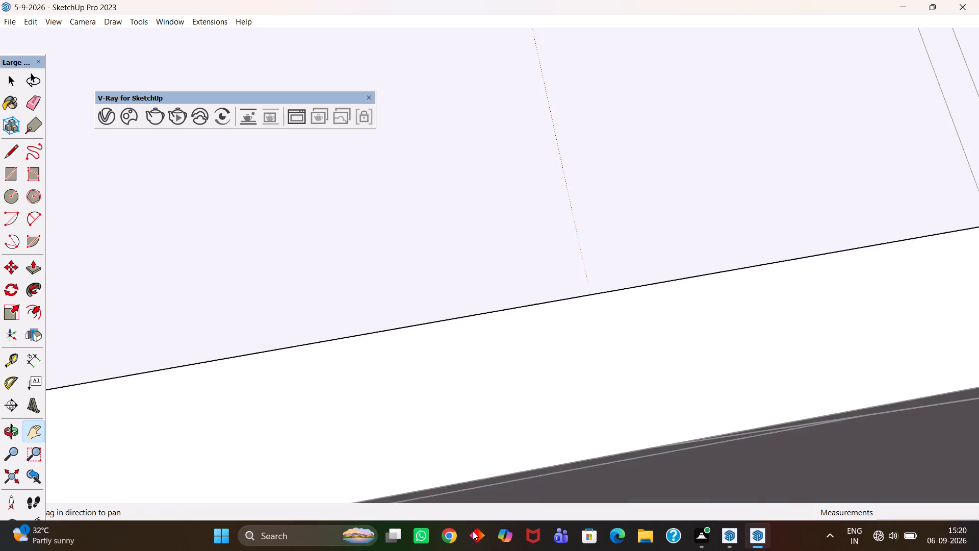
pyautogui.moveTo(473, 531); pyautogui.dragTo(474, 536)
pyautogui.moveTo(380, 274); pyautogui.dragTo(471, 494)
pyautogui.moveTo(408, 315); pyautogui.dragTo(474, 521)
pyautogui.moveTo(430, 389); pyautogui.dragTo(475, 493)
pyautogui.moveTo(368, 307); pyautogui.dragTo(472, 429)
pyautogui.scroll(-8, 485, 392)
pyautogui.moveTo(496, 385); pyautogui.dragTo(465, 366, button='middle')
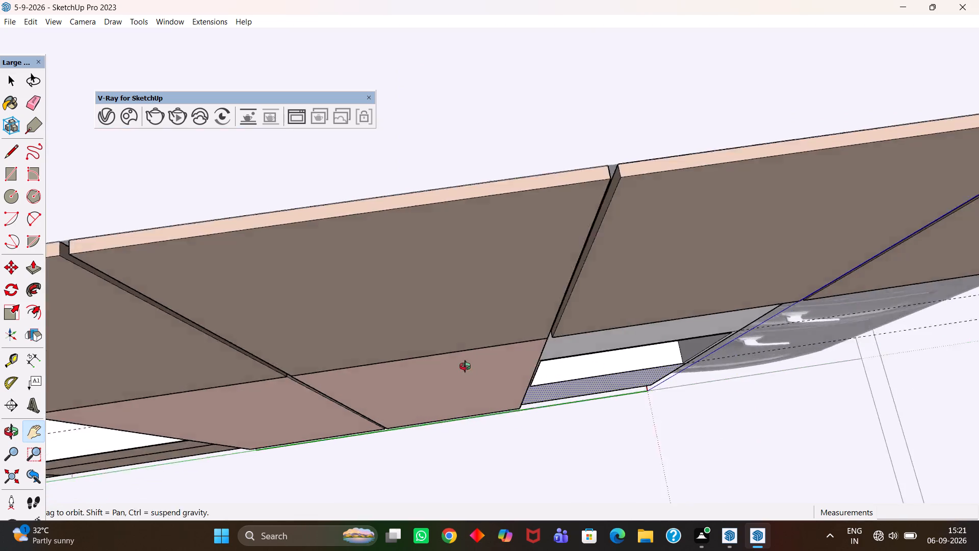
pyautogui.moveTo(465, 366); pyautogui.dragTo(422, 321, button='middle')
pyautogui.scroll(-6, 422, 321)
pyautogui.moveTo(373, 327); pyautogui.dragTo(441, 321)
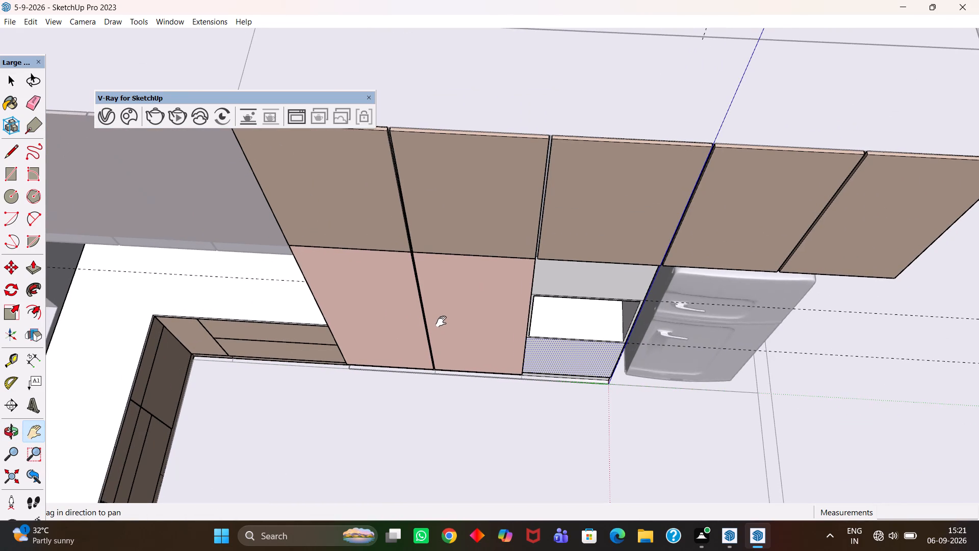
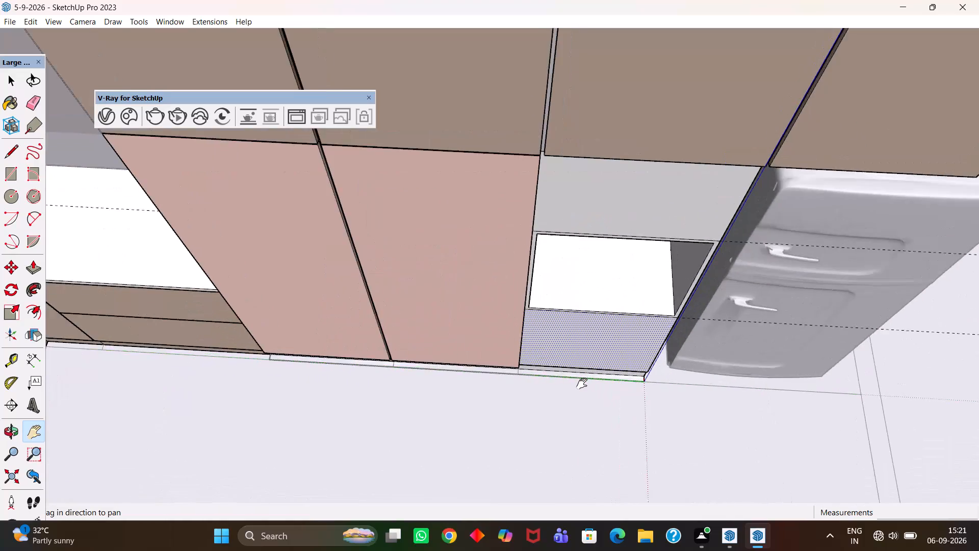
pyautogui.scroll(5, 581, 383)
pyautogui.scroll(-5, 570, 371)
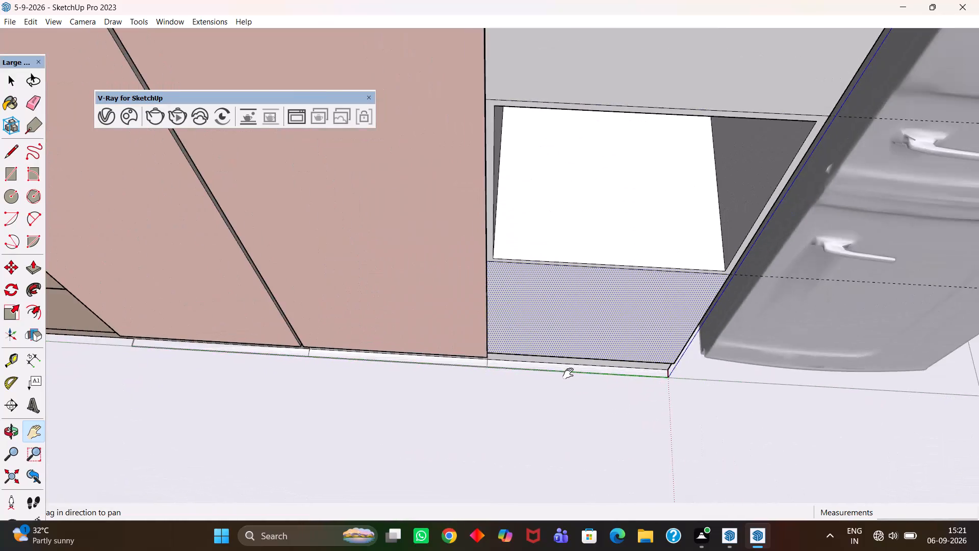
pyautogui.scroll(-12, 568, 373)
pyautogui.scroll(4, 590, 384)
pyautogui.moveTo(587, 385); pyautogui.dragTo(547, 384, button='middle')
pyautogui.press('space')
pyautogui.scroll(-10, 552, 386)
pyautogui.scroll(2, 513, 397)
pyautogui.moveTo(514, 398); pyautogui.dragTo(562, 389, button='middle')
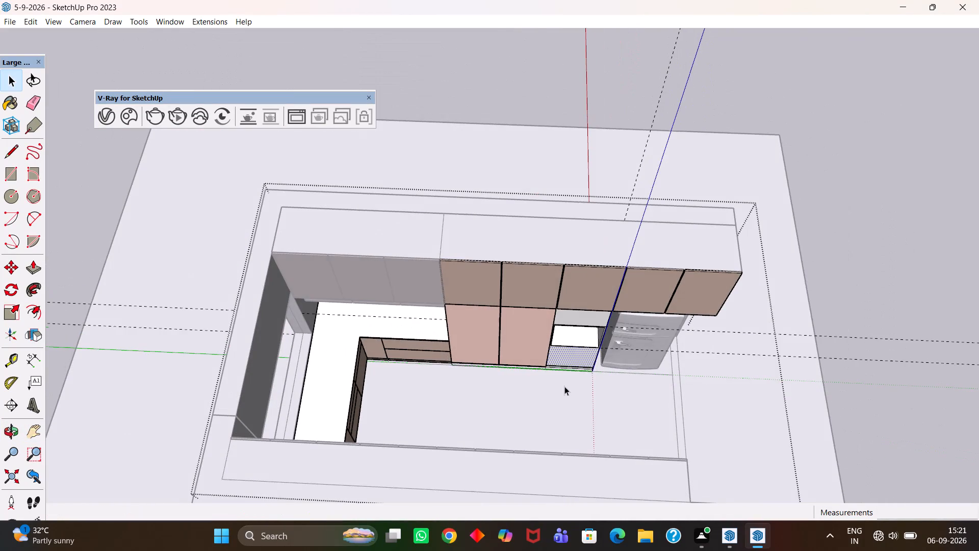
# Copy the tall unit's lower front face, below the open niche, about 1'1 1/2" out in front of the unit.
pyautogui.press('space')
pyautogui.doubleClick(911, 206)
pyautogui.scroll(3, 679, 330)
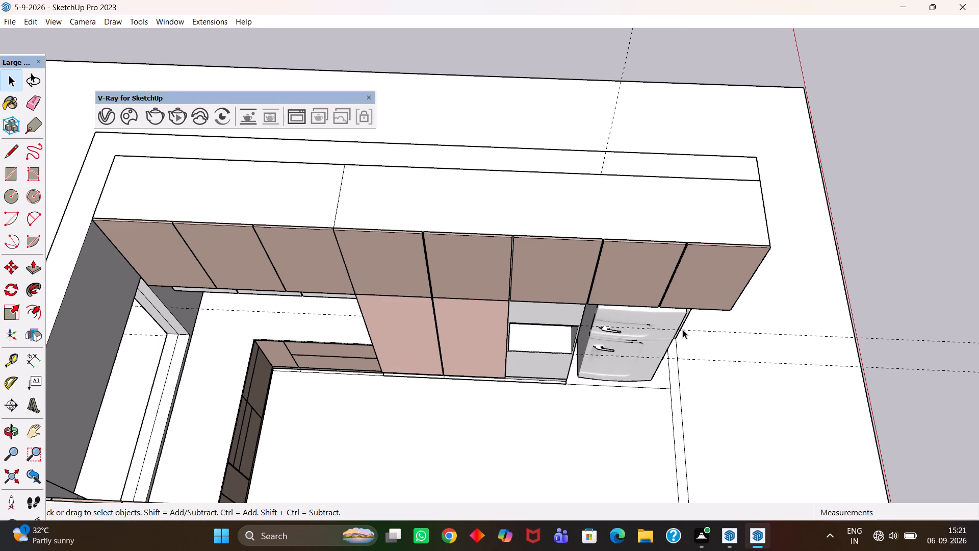
pyautogui.scroll(4, 684, 330)
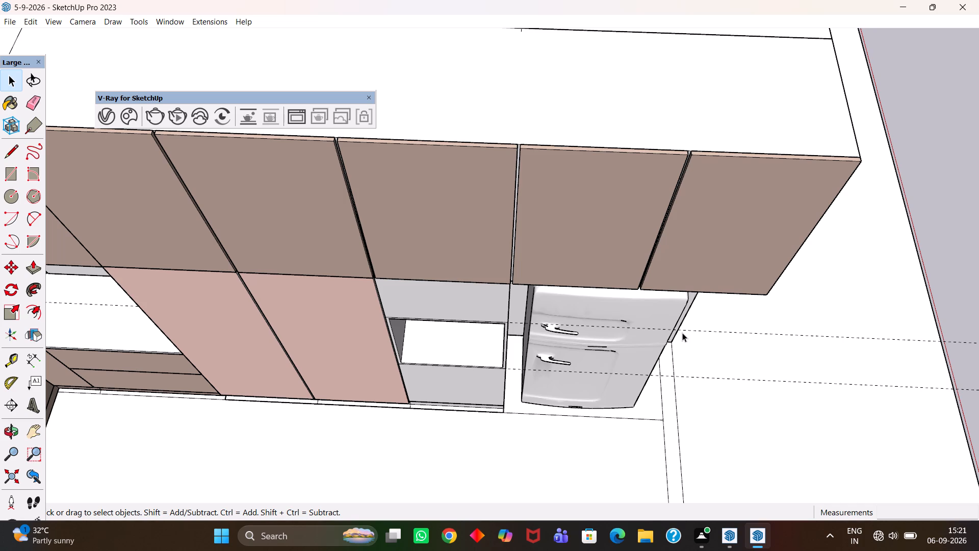
pyautogui.scroll(-4, 652, 346)
pyautogui.scroll(4, 476, 386)
pyautogui.scroll(6, 428, 373)
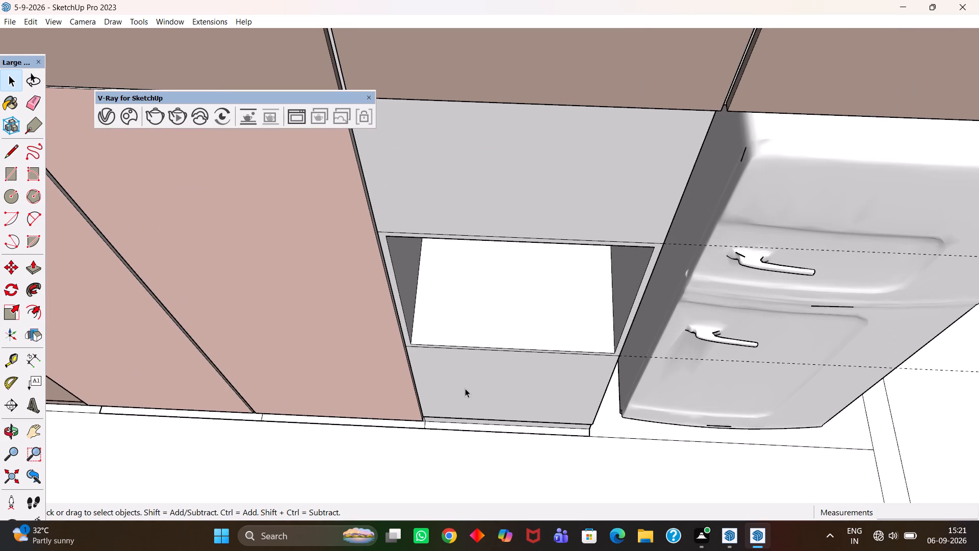
pyautogui.click(465, 388)
pyautogui.doubleClick(465, 388)
pyautogui.click(465, 379)
pyautogui.scroll(-1, 465, 379)
pyautogui.moveTo(465, 380); pyautogui.dragTo(472, 394, button='middle')
pyautogui.scroll(3, 469, 388)
pyautogui.press('m')
pyautogui.click(495, 406)
pyautogui.click(514, 456)
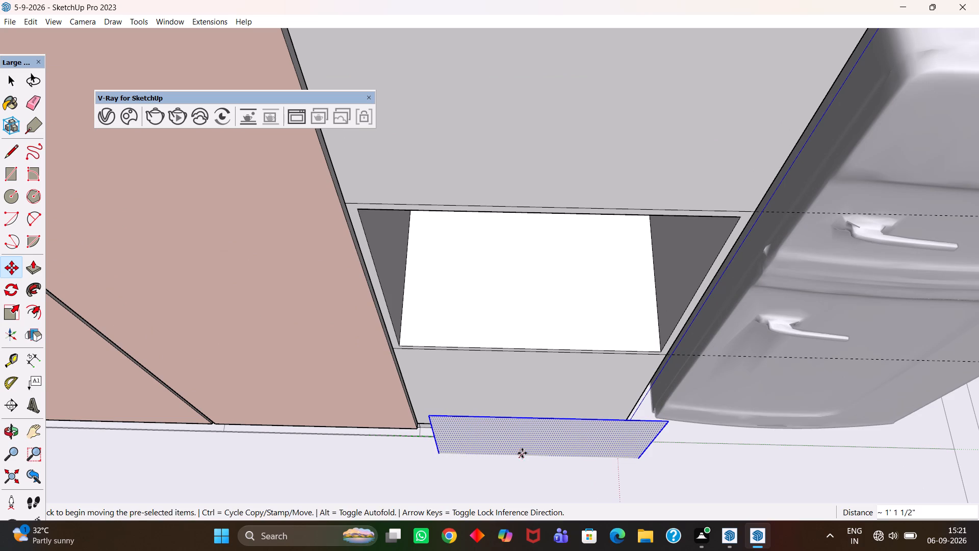
# Extrude the copied face 18 mm to make a shutter panel.
pyautogui.press('p')
pyautogui.click(524, 452)
pyautogui.write('18mm')
pyautogui.press('Return')
pyautogui.press('space')
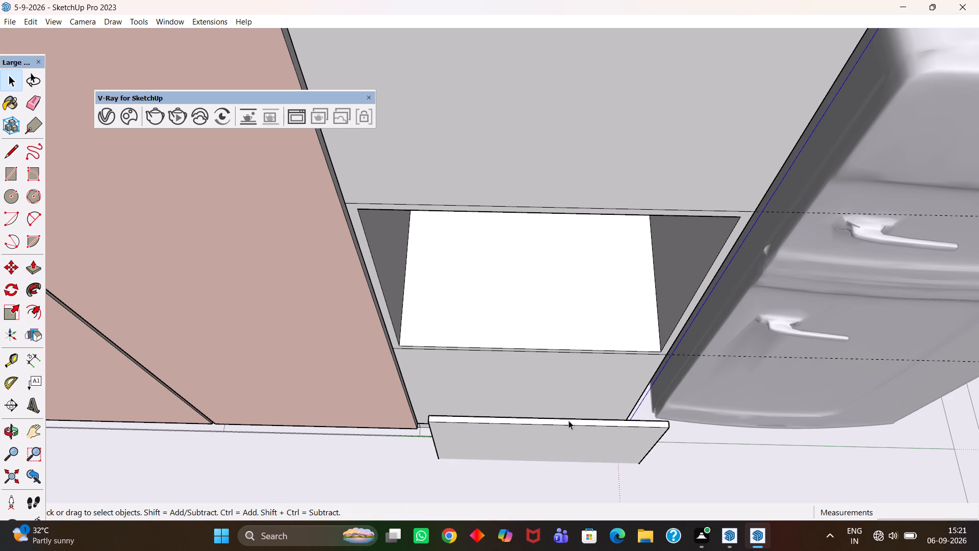
# Select the whole 18 mm shutter panel and make it a group.
pyautogui.tripleClick(541, 446)
pyautogui.click(541, 446)
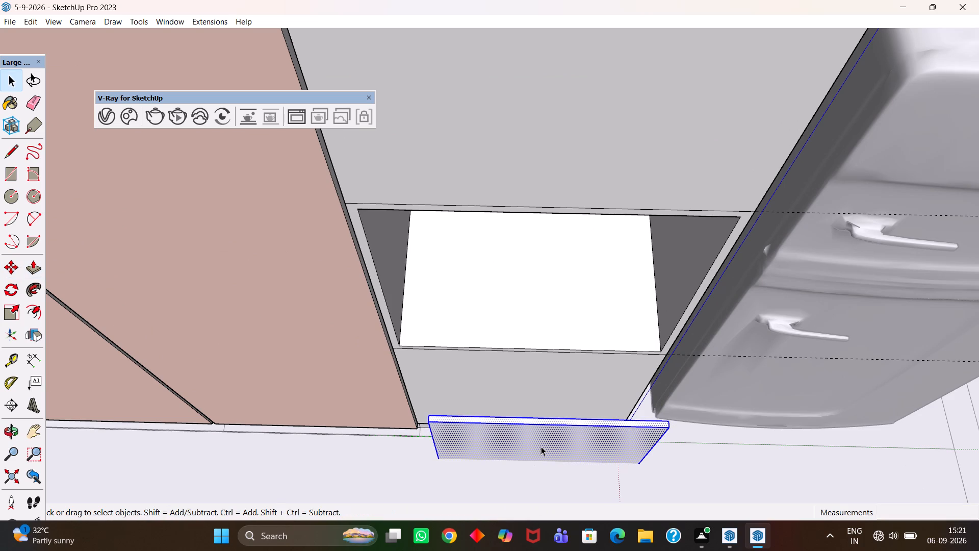
pyautogui.scroll(1, 541, 446)
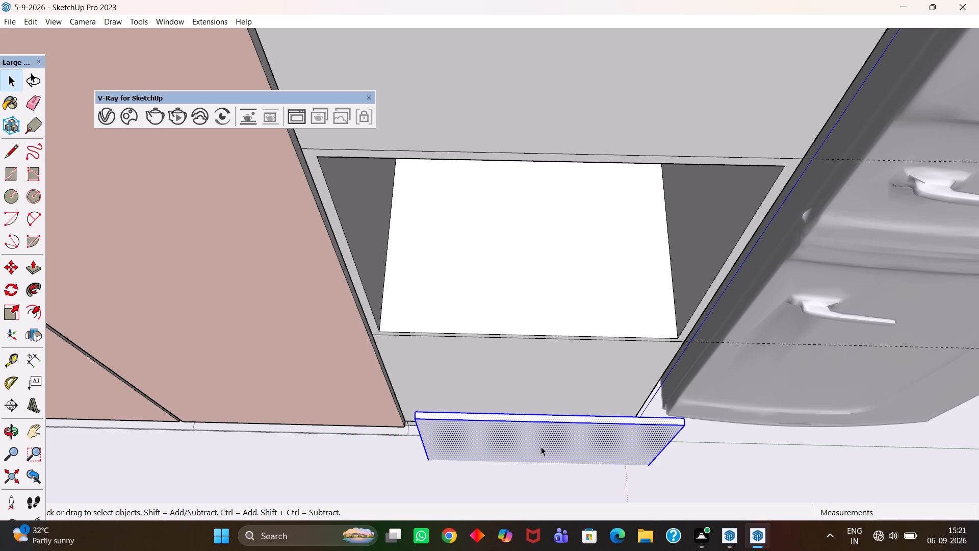
pyautogui.scroll(1, 541, 446)
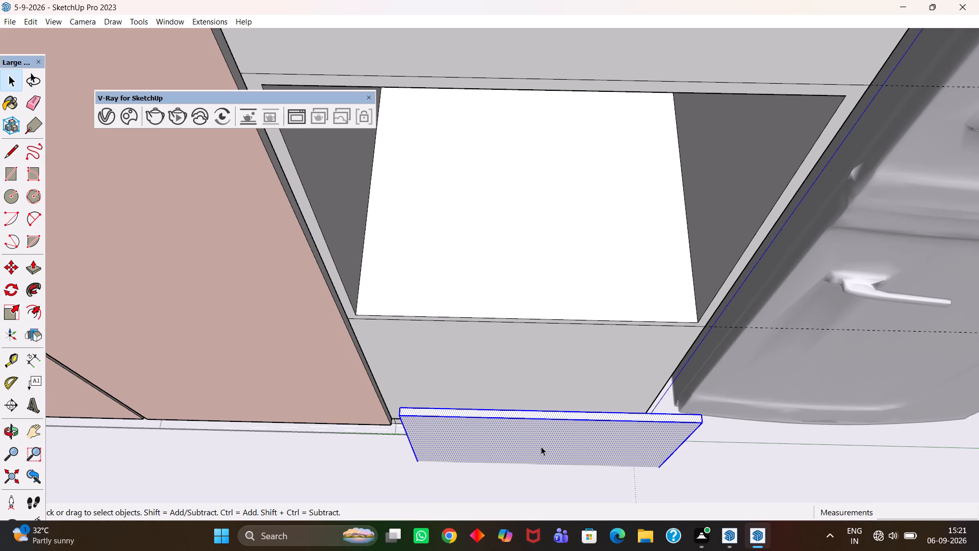
pyautogui.scroll(2, 541, 446)
pyautogui.moveTo(541, 450); pyautogui.dragTo(541, 463, button='middle')
pyautogui.scroll(2, 541, 462)
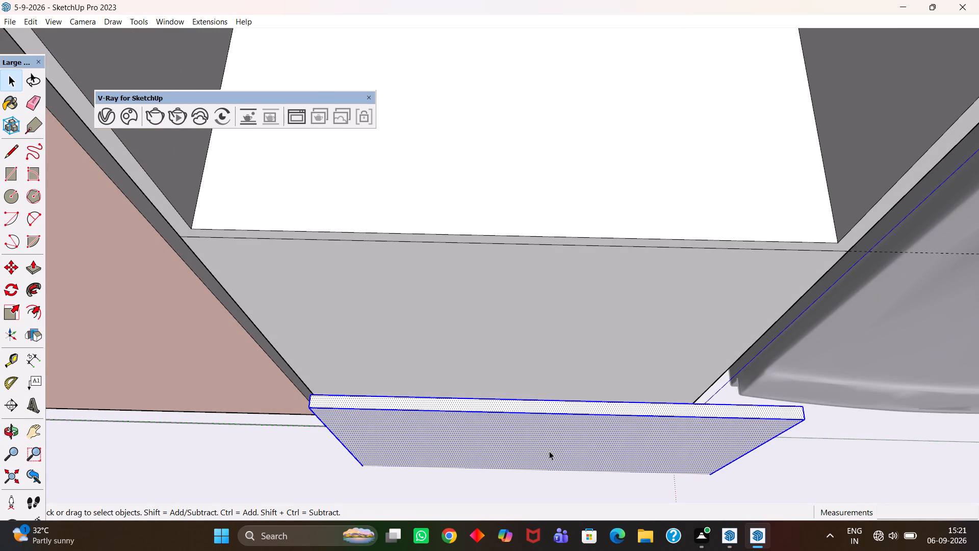
pyautogui.rightClick(549, 451)
pyautogui.click(587, 324)
# Move the shutter group by its upper corner onto the tall unit's front, directly below the open niche.
pyautogui.scroll(-2, 477, 368)
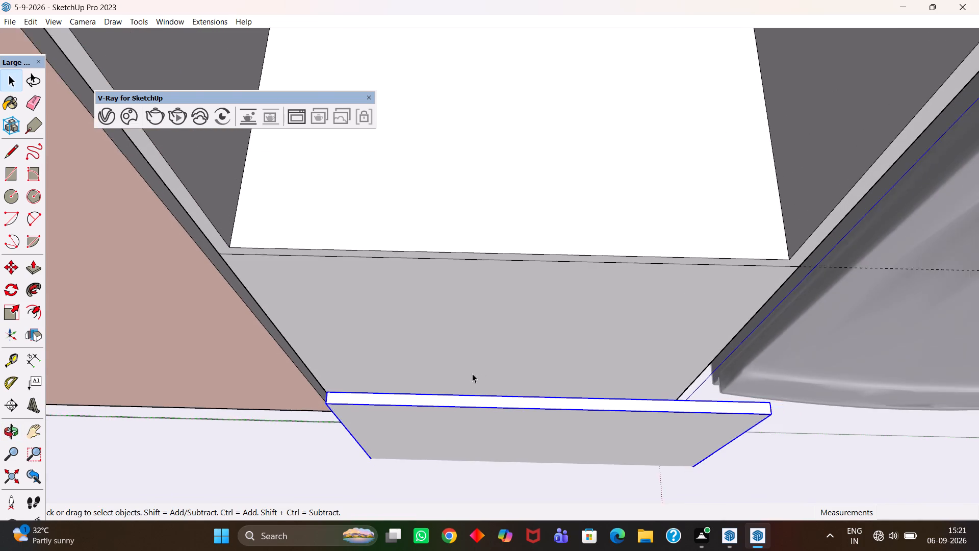
pyautogui.scroll(-1, 472, 373)
pyautogui.moveTo(429, 383); pyautogui.dragTo(435, 388, button='middle')
pyautogui.press('m')
pyautogui.scroll(1, 434, 388)
pyautogui.click(351, 392)
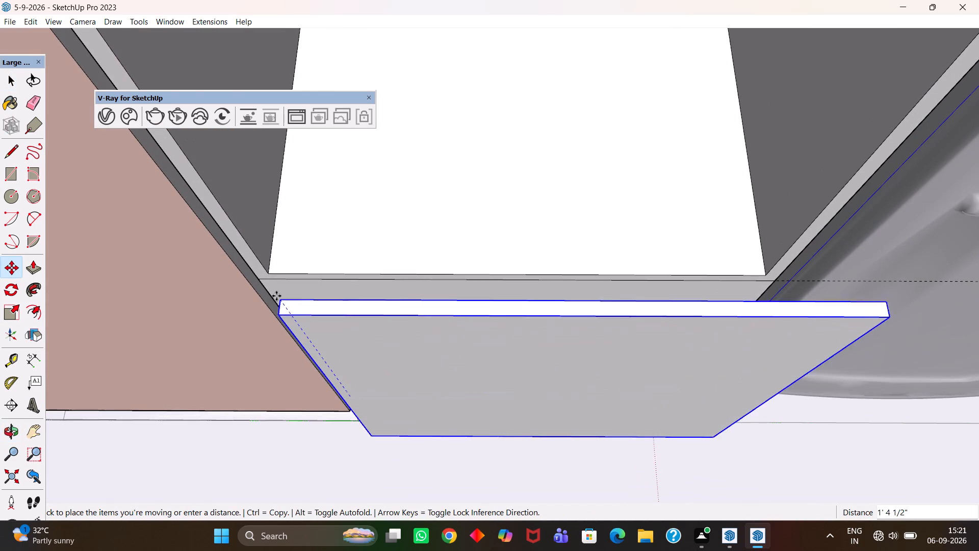
pyautogui.click(258, 278)
# Trim the lower shutter's end facing the refrigerator inward by 5 mm with Push/Pull inside its group.
pyautogui.scroll(5, 263, 282)
pyautogui.scroll(-5, 265, 295)
pyautogui.press('h')
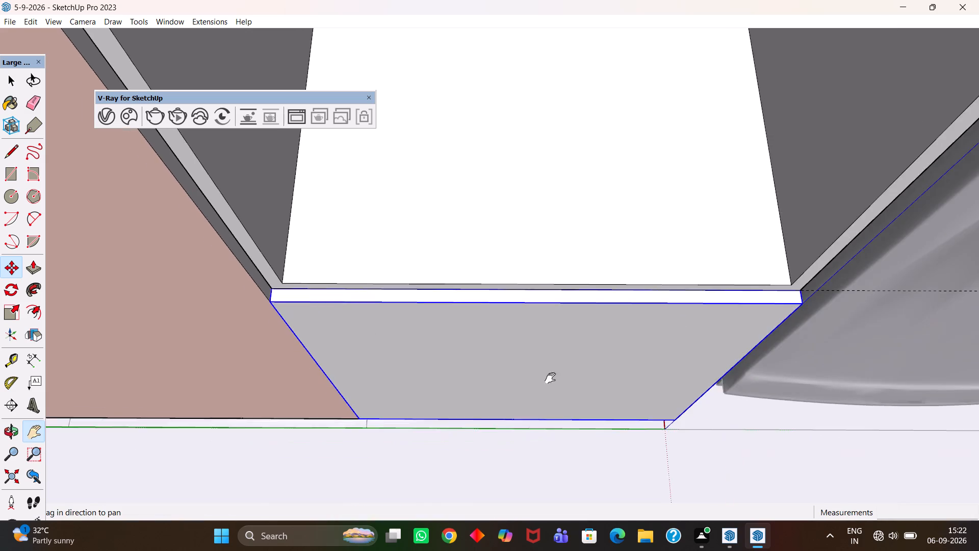
pyautogui.moveTo(584, 379); pyautogui.dragTo(357, 346)
pyautogui.moveTo(468, 341); pyautogui.dragTo(415, 362, button='middle')
pyautogui.scroll(10, 438, 354)
pyautogui.moveTo(484, 295); pyautogui.dragTo(434, 309, button='middle')
pyautogui.press('space')
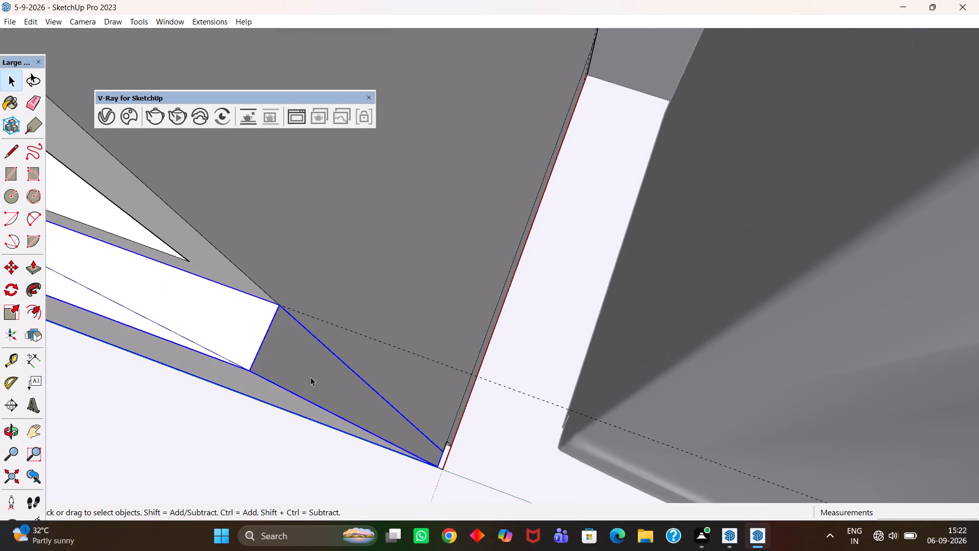
pyautogui.doubleClick(304, 367)
pyautogui.click(298, 360)
pyautogui.press('p')
pyautogui.click(298, 360)
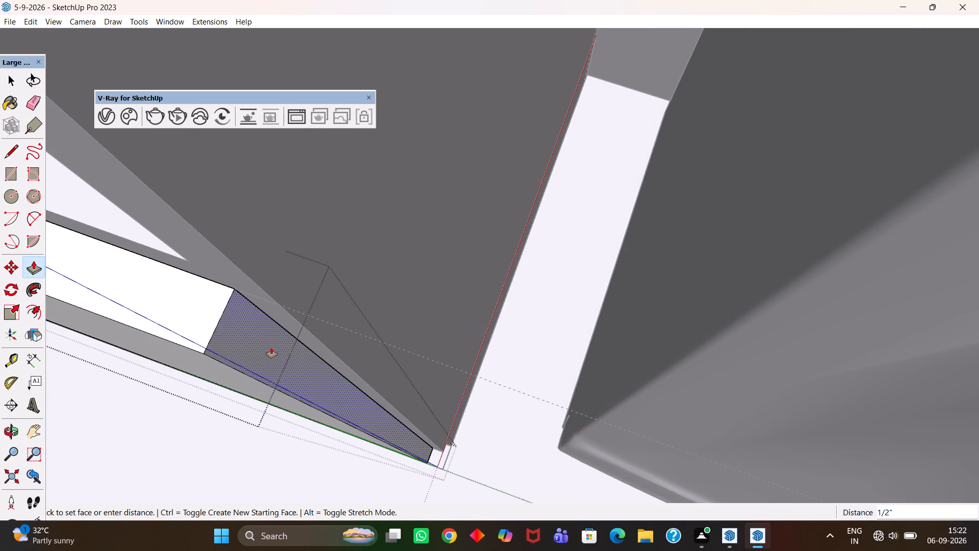
pyautogui.write('5mm')
pyautogui.press('Return')
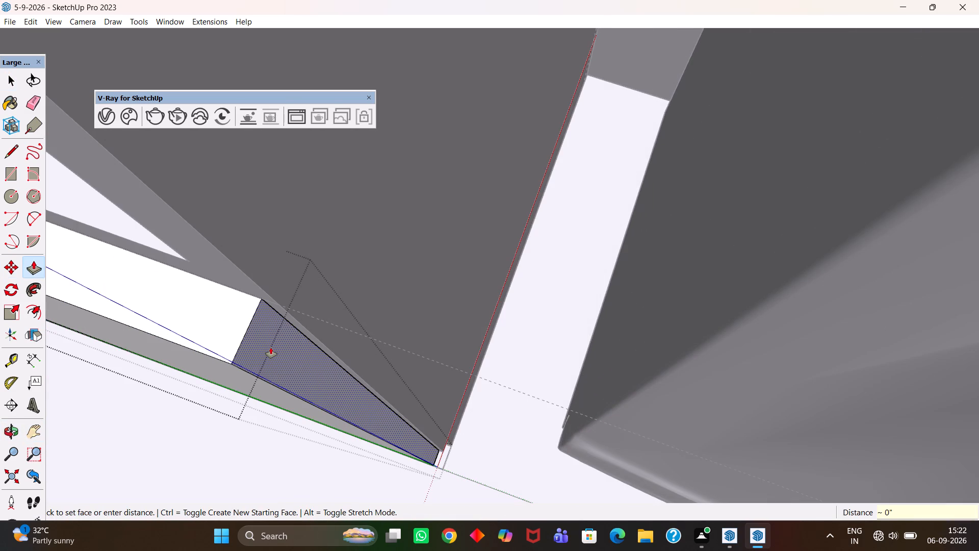
pyautogui.press('space')
pyautogui.click(534, 349)
# Shift the lower shutter toward the refrigerator so its trimmed end sits flush with the tall unit's front corner.
pyautogui.click(245, 350)
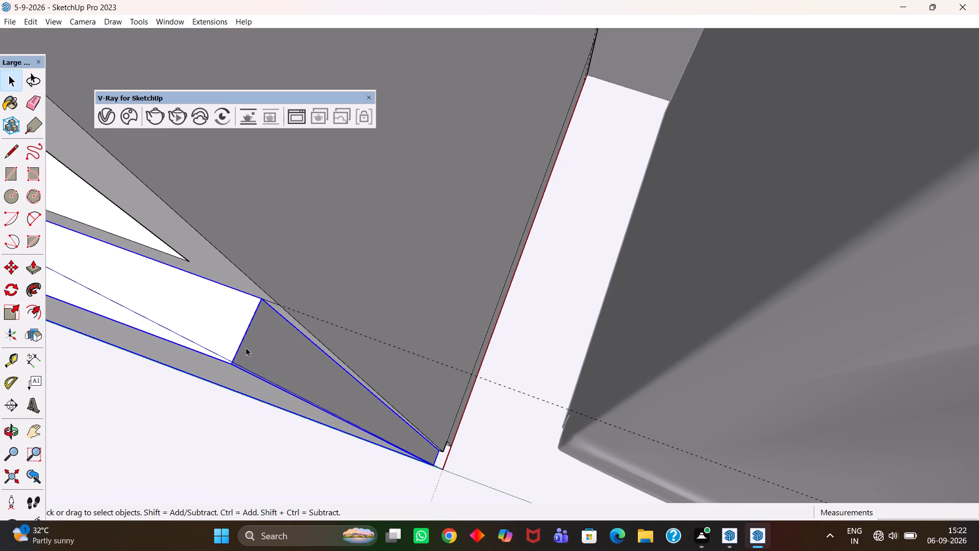
pyautogui.moveTo(247, 340); pyautogui.dragTo(272, 340, button='middle')
pyautogui.press('m')
pyautogui.scroll(1, 272, 339)
pyautogui.click(261, 314)
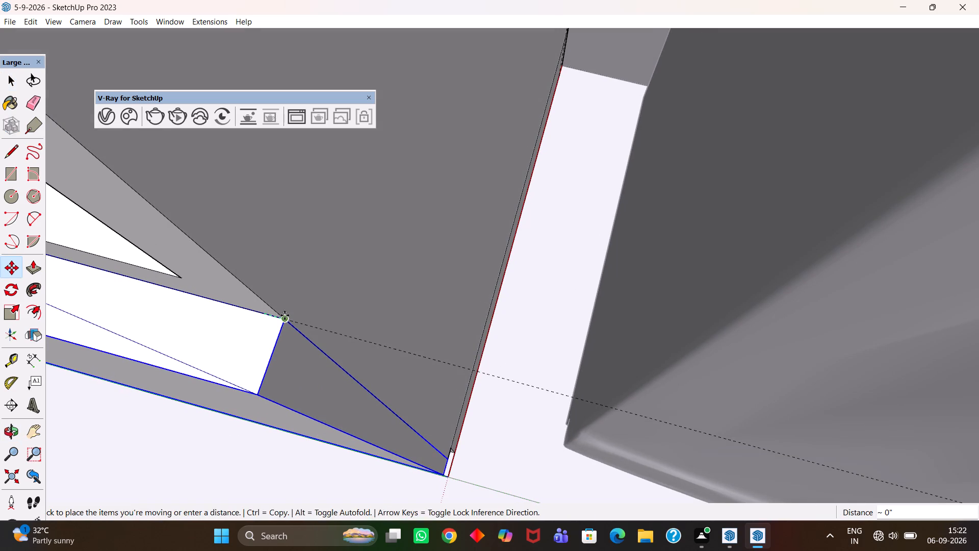
pyautogui.click(285, 315)
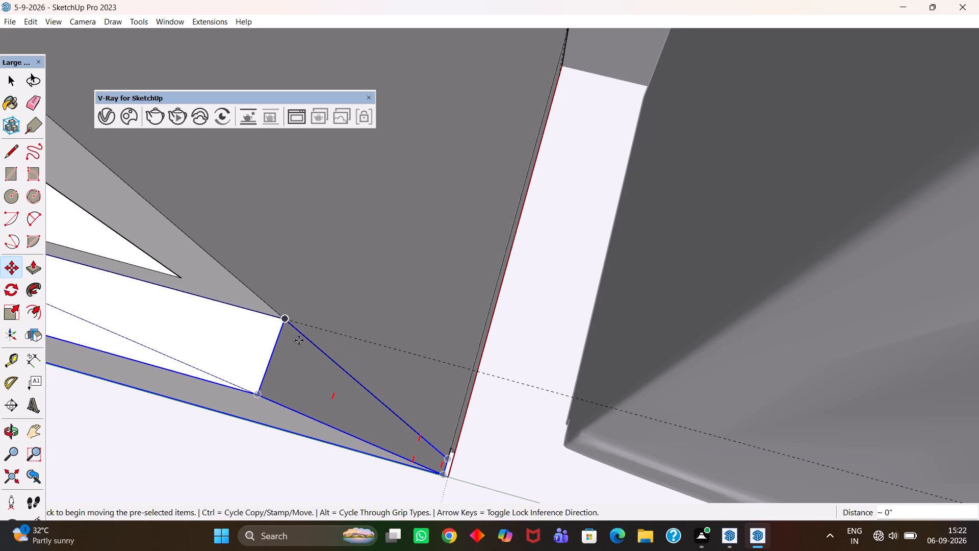
# Examine the fitted lower shutter, the open niche and the adjoining shutters from several angles.
pyautogui.scroll(-12, 300, 341)
pyautogui.press('h')
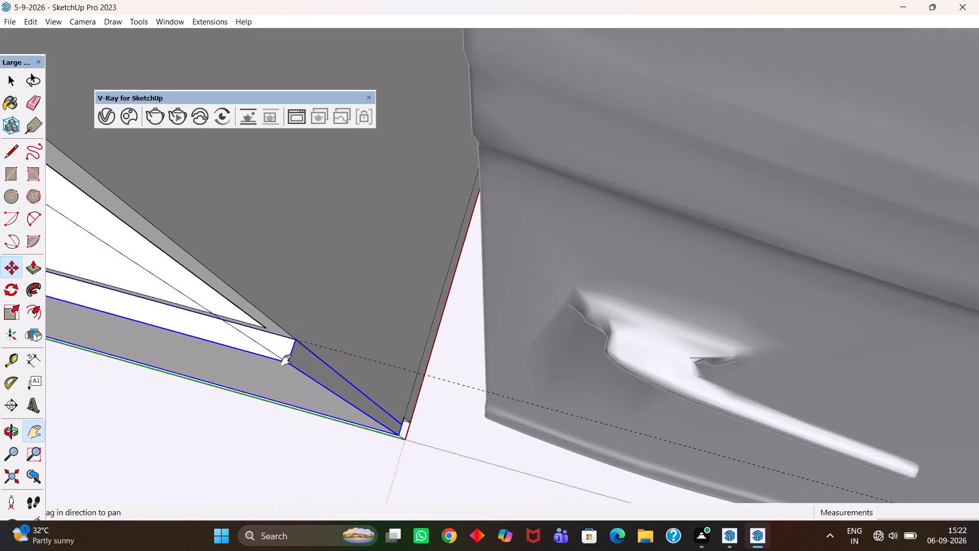
pyautogui.moveTo(287, 361); pyautogui.dragTo(476, 361)
pyautogui.scroll(-6, 470, 364)
pyautogui.scroll(1, 388, 388)
pyautogui.moveTo(388, 388); pyautogui.dragTo(448, 227, button='middle')
pyautogui.scroll(-3, 449, 227)
pyautogui.scroll(-2, 405, 277)
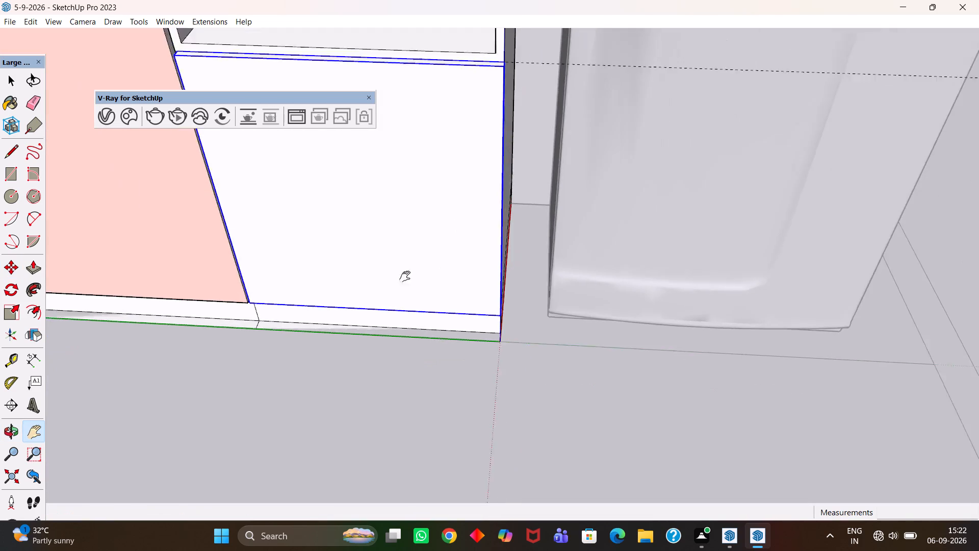
pyautogui.scroll(-1, 405, 277)
pyautogui.moveTo(377, 266); pyautogui.dragTo(456, 421)
pyautogui.moveTo(464, 377); pyautogui.dragTo(438, 399, button='middle')
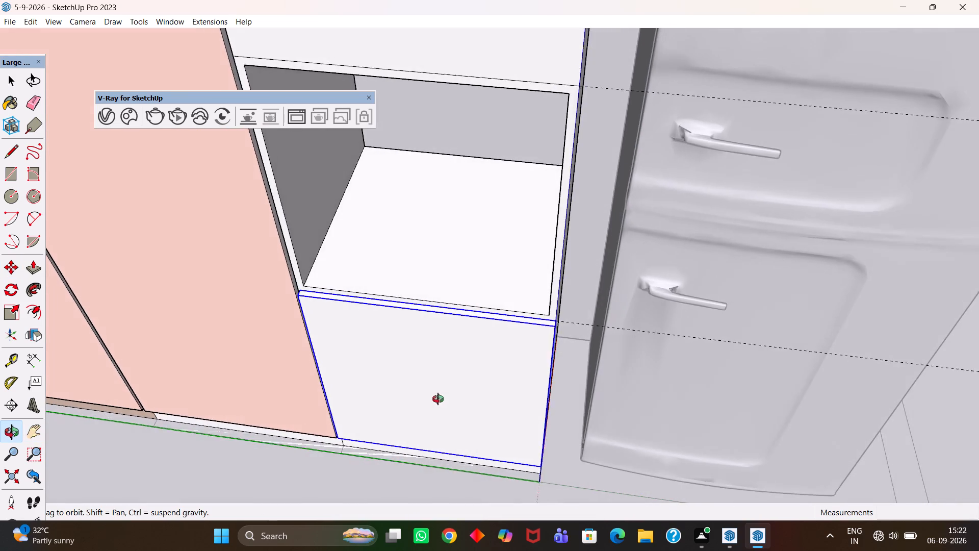
pyautogui.moveTo(438, 399); pyautogui.dragTo(446, 433, button='middle')
pyautogui.scroll(2, 446, 433)
pyautogui.press('h')
pyautogui.scroll(-4, 447, 433)
pyautogui.scroll(1, 468, 437)
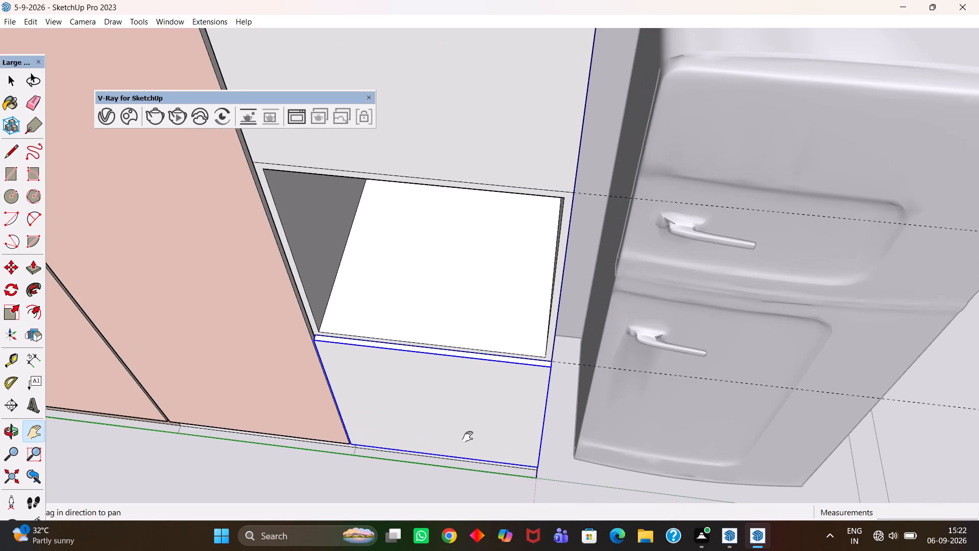
pyautogui.moveTo(503, 452); pyautogui.dragTo(477, 456, button='middle')
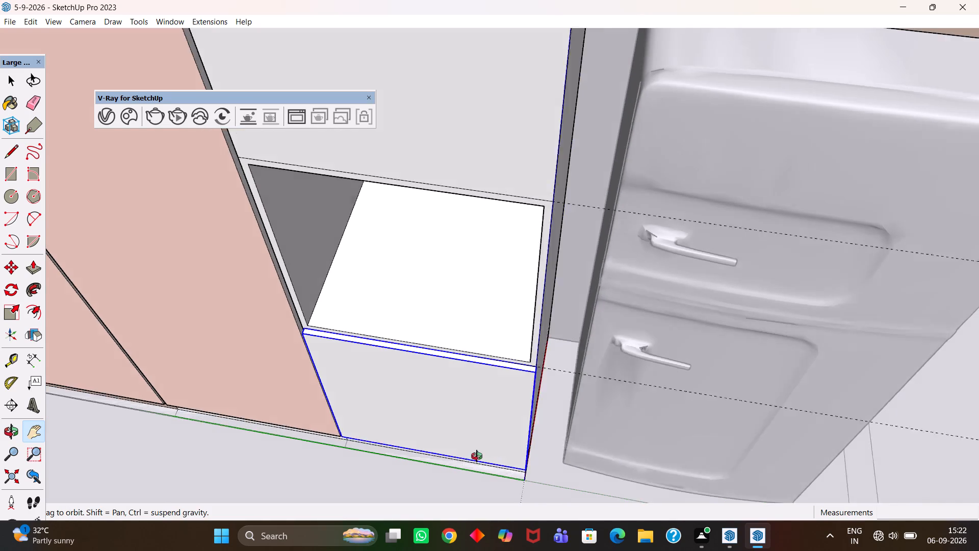
pyautogui.moveTo(477, 456); pyautogui.dragTo(460, 455, button='middle')
pyautogui.scroll(3, 460, 455)
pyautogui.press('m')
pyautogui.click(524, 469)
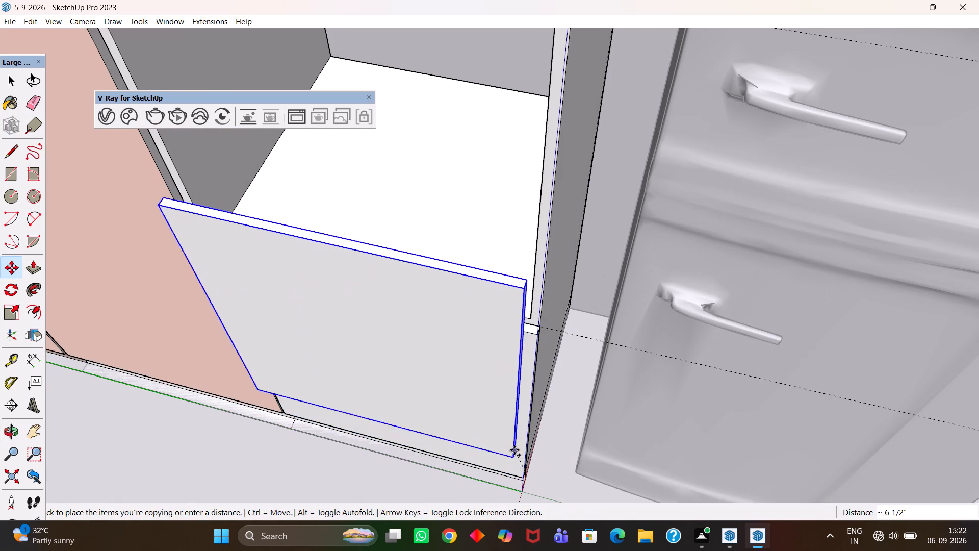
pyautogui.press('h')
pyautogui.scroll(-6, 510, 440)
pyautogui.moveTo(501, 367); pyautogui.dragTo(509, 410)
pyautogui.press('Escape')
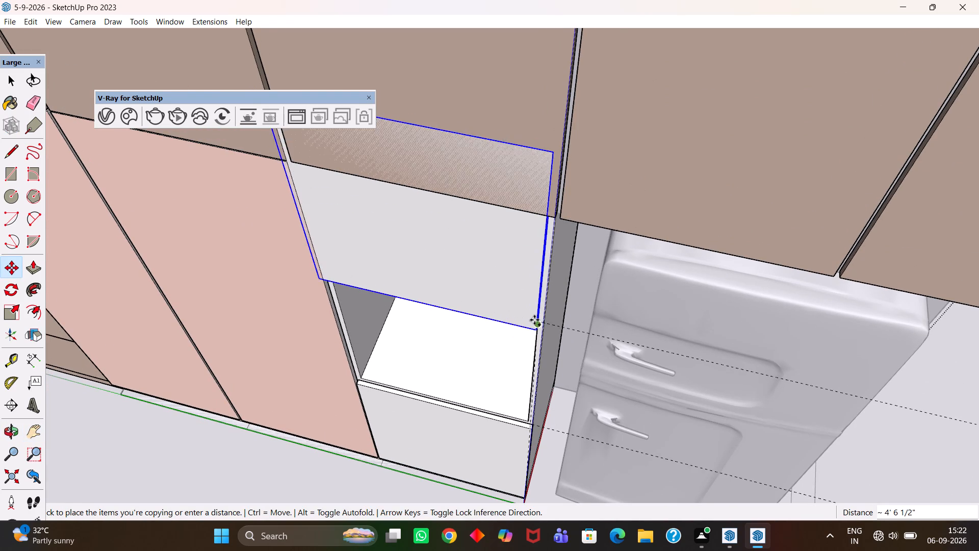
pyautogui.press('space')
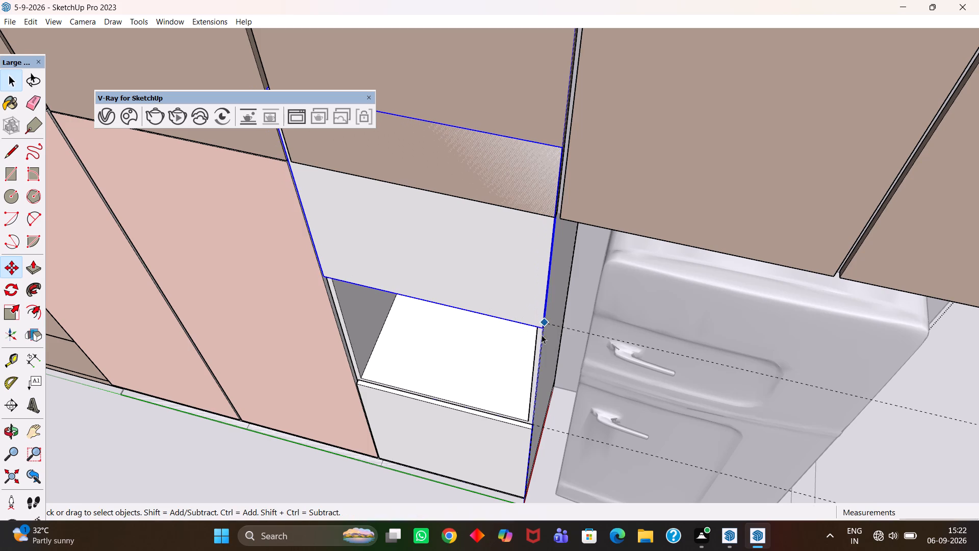
# Copy the lower shutter about 3'10" up onto the tall unit's front above the niche, just beneath the overhead shutter.
pyautogui.click(503, 486)
pyautogui.moveTo(512, 442); pyautogui.dragTo(516, 455, button='middle')
pyautogui.scroll(2, 516, 455)
pyautogui.press('m')
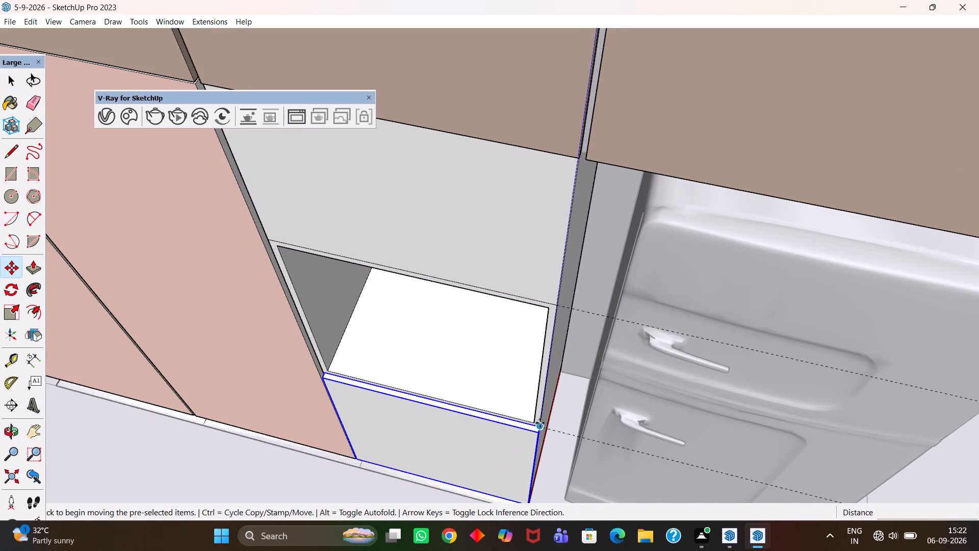
pyautogui.click(540, 423)
pyautogui.scroll(-3, 533, 360)
pyautogui.scroll(2, 550, 267)
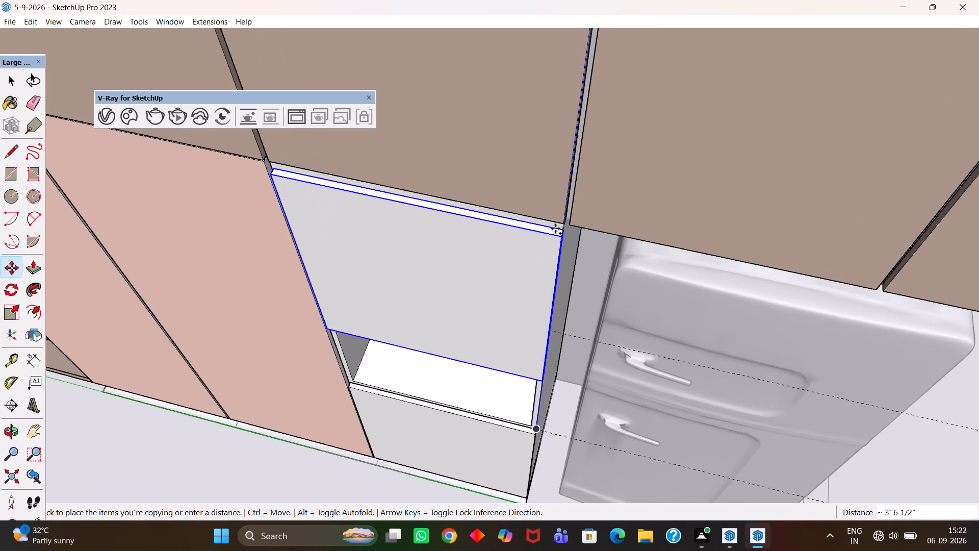
pyautogui.scroll(4, 567, 234)
pyautogui.moveTo(568, 234); pyautogui.dragTo(568, 235, button='middle')
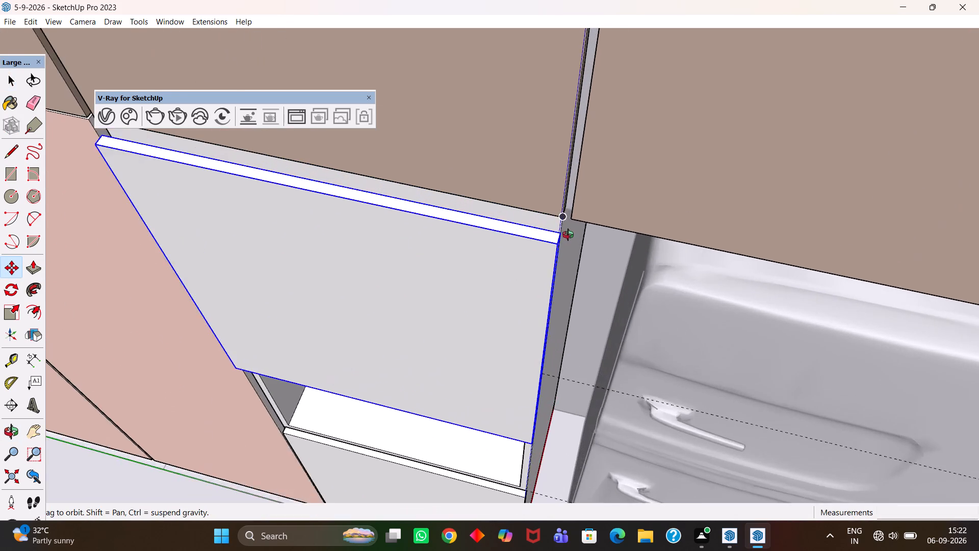
pyautogui.moveTo(568, 235); pyautogui.dragTo(484, 181, button='middle')
pyautogui.scroll(2, 560, 235)
pyautogui.scroll(6, 538, 183)
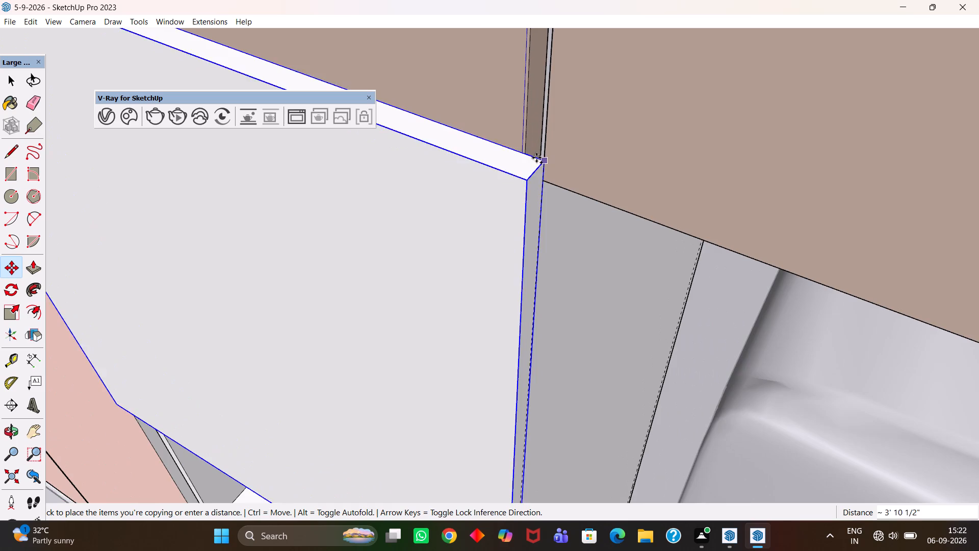
pyautogui.scroll(10, 534, 168)
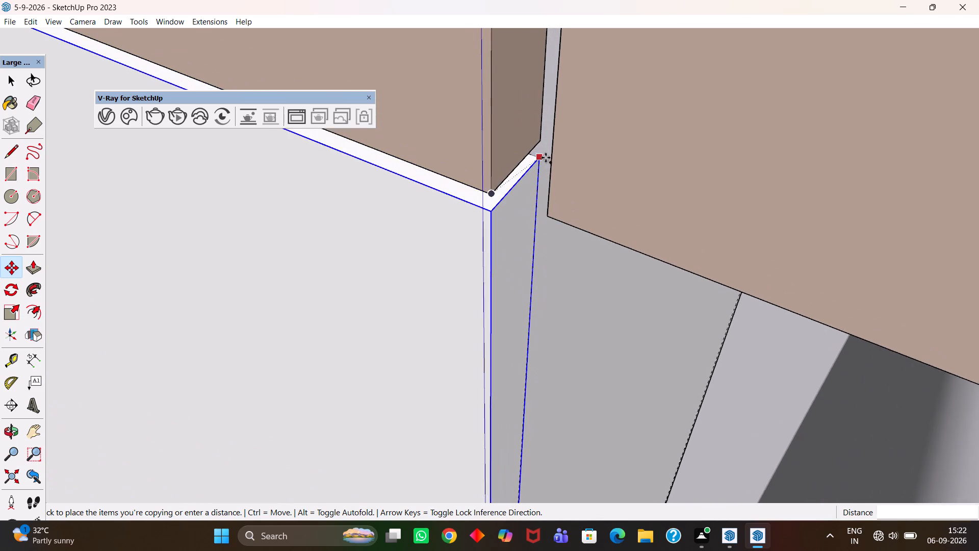
pyautogui.scroll(1, 546, 158)
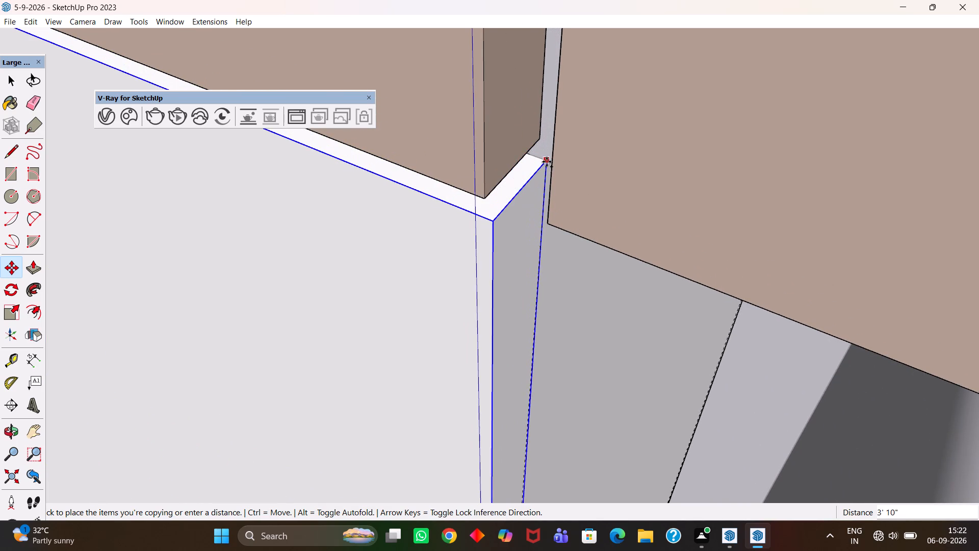
pyautogui.click(550, 164)
pyautogui.scroll(2, 546, 173)
pyautogui.moveTo(544, 174); pyautogui.dragTo(464, 163, button='middle')
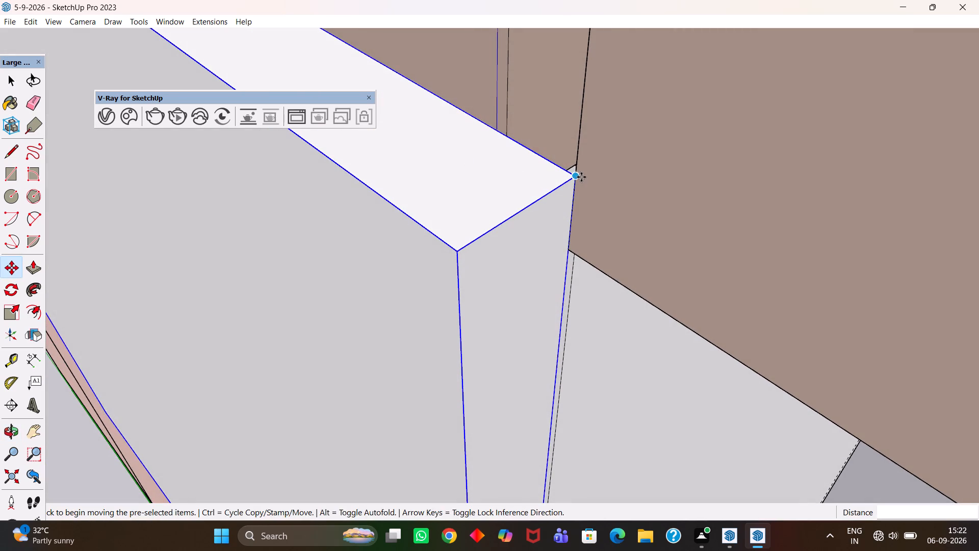
# Undo the shutter copy placed above the niche.
pyautogui.hotkey('ctrl', 'z')
# Copy the lower shutter about 3'10" up from its rear top corner, onto the tall unit's front just beneath the overhead shutter.
pyautogui.scroll(-3, 487, 243)
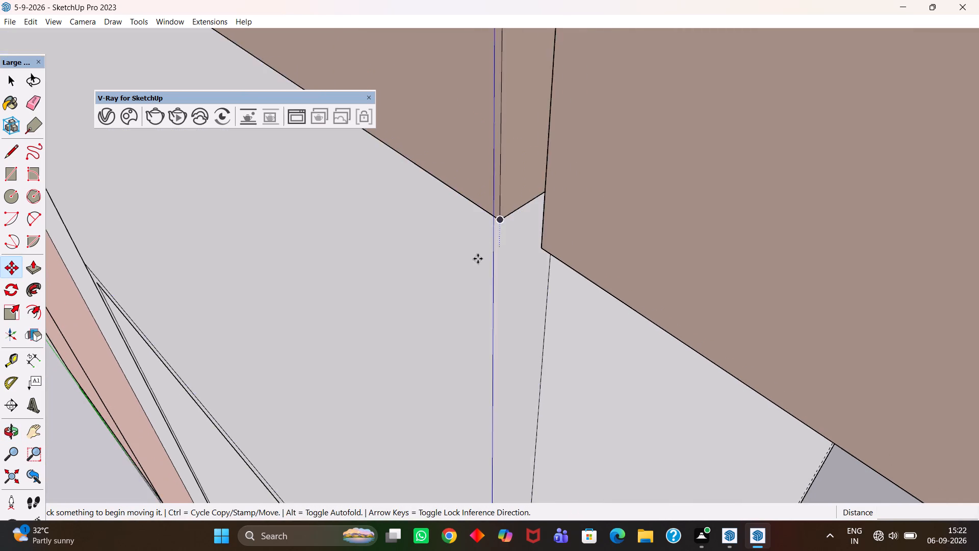
pyautogui.scroll(-3, 478, 259)
pyautogui.scroll(1, 455, 271)
pyautogui.moveTo(462, 279); pyautogui.dragTo(516, 327, button='middle')
pyautogui.scroll(-3, 516, 327)
pyautogui.press('h')
pyautogui.moveTo(483, 366); pyautogui.dragTo(526, 246)
pyautogui.scroll(-5, 512, 262)
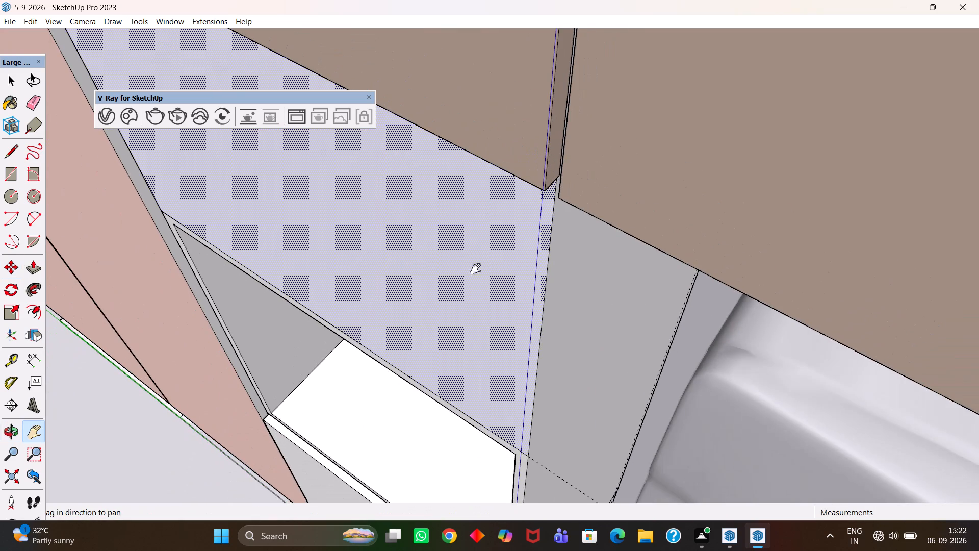
pyautogui.moveTo(473, 283); pyautogui.dragTo(502, 135)
pyautogui.moveTo(488, 256); pyautogui.dragTo(532, 137)
pyautogui.moveTo(485, 252); pyautogui.dragTo(499, 190)
pyautogui.moveTo(486, 277); pyautogui.dragTo(478, 242)
pyautogui.middleClick(453, 284)
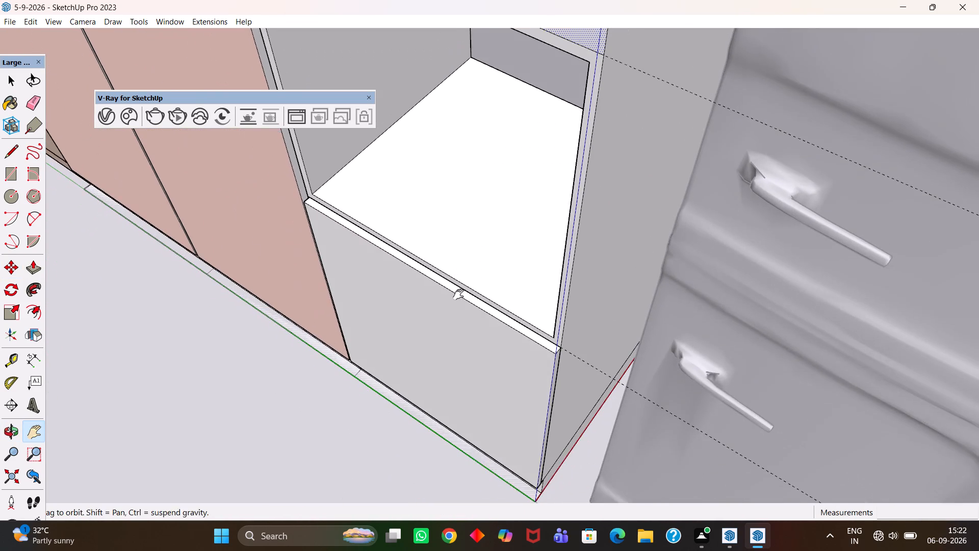
pyautogui.press('space')
pyautogui.scroll(1, 449, 360)
pyautogui.click(444, 372)
pyautogui.moveTo(495, 365); pyautogui.dragTo(488, 374, button='middle')
pyautogui.scroll(2, 485, 372)
pyautogui.press('m')
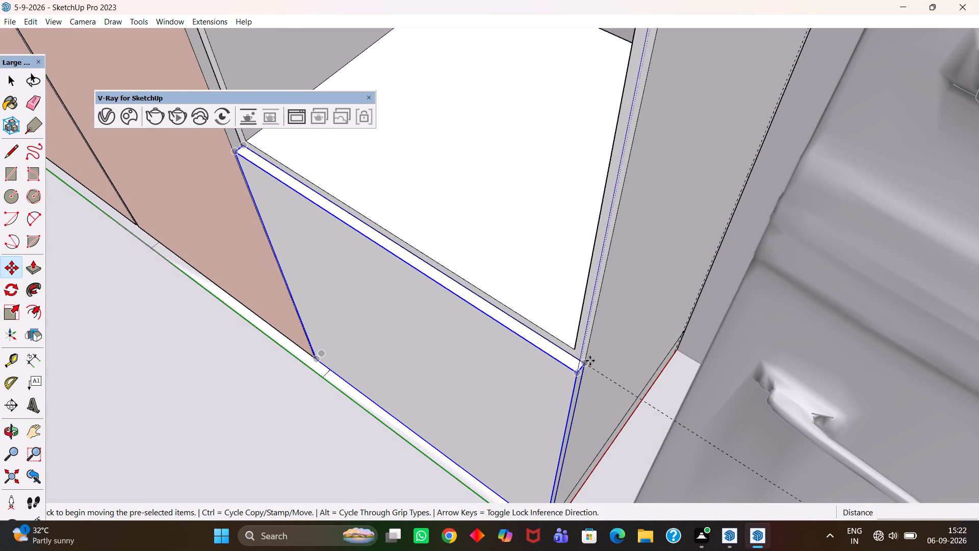
pyautogui.click(588, 361)
pyautogui.scroll(-11, 580, 314)
pyautogui.press('h')
pyautogui.moveTo(586, 243); pyautogui.dragTo(589, 331)
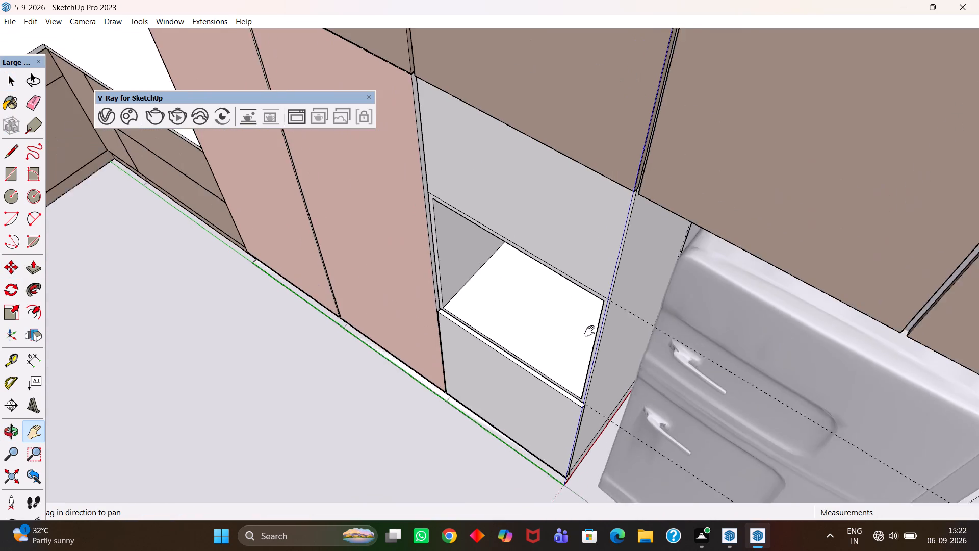
pyautogui.moveTo(589, 331); pyautogui.dragTo(589, 335)
pyautogui.scroll(8, 590, 328)
pyautogui.press('Escape')
pyautogui.scroll(2, 631, 291)
pyautogui.scroll(-9, 631, 291)
pyautogui.press('h')
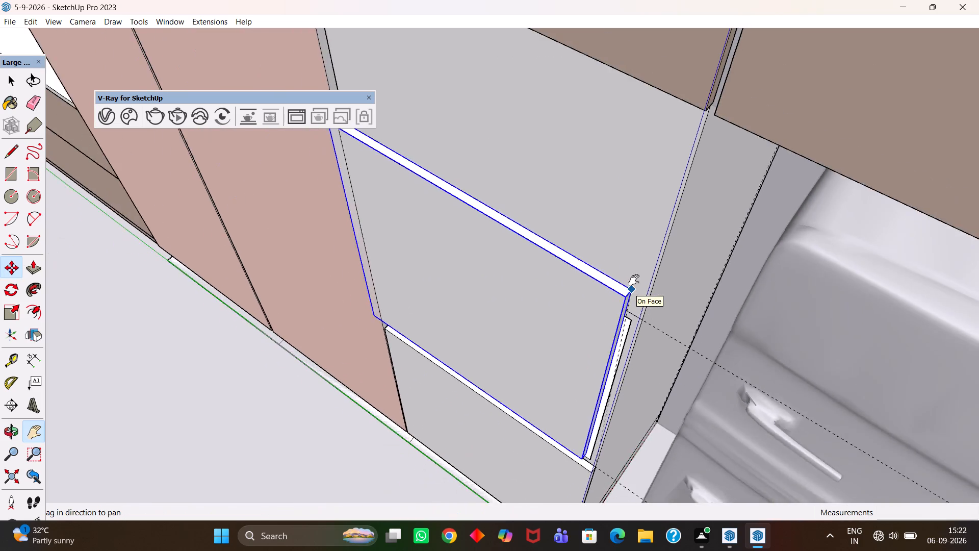
pyautogui.moveTo(636, 259); pyautogui.dragTo(606, 364)
pyautogui.scroll(4, 624, 328)
pyautogui.moveTo(645, 321); pyautogui.dragTo(616, 299, button='middle')
pyautogui.scroll(2, 624, 305)
pyautogui.press('Escape')
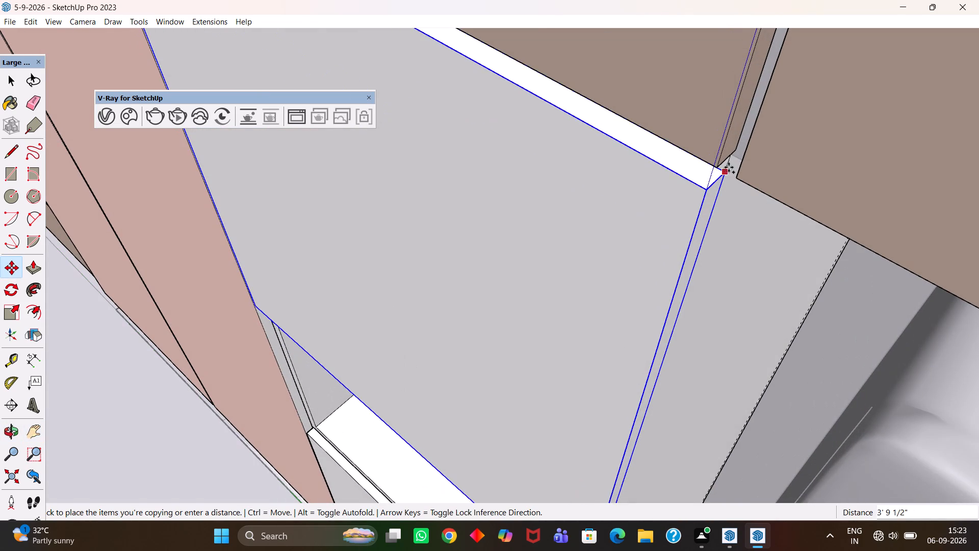
pyautogui.scroll(5, 736, 163)
pyautogui.click(736, 162)
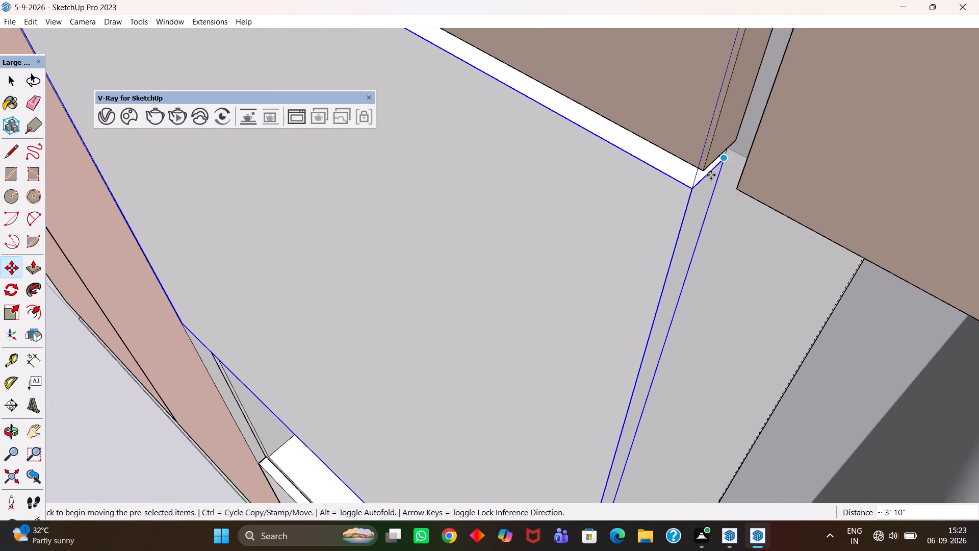
# Examine the copied upper shutter's fit against the overhead shutter, the neighbouring tall shutter and the niche from several angles.
pyautogui.scroll(-10, 691, 189)
pyautogui.moveTo(562, 272); pyautogui.dragTo(652, 224, button='middle')
pyautogui.scroll(-7, 652, 224)
pyautogui.moveTo(482, 279); pyautogui.dragTo(633, 208, button='middle')
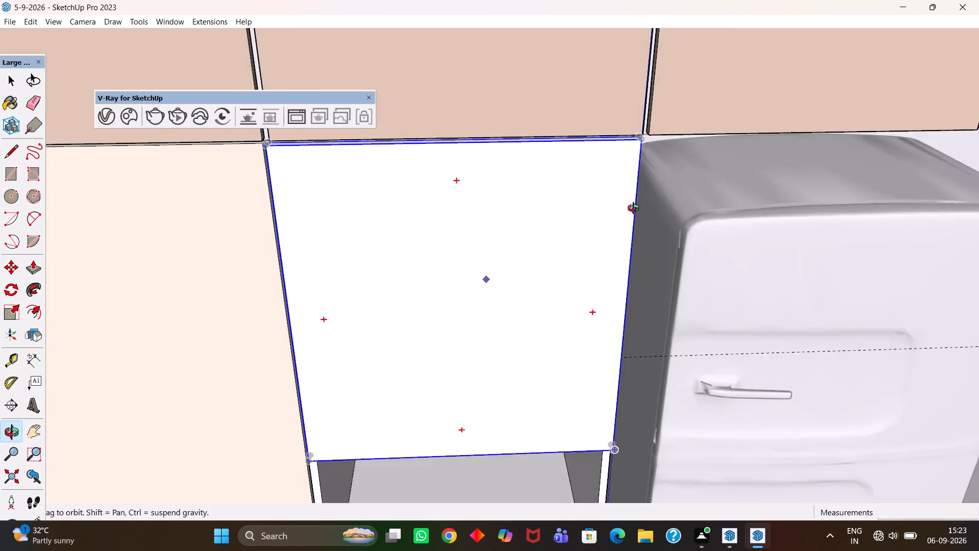
pyautogui.moveTo(633, 208); pyautogui.dragTo(624, 154, button='middle')
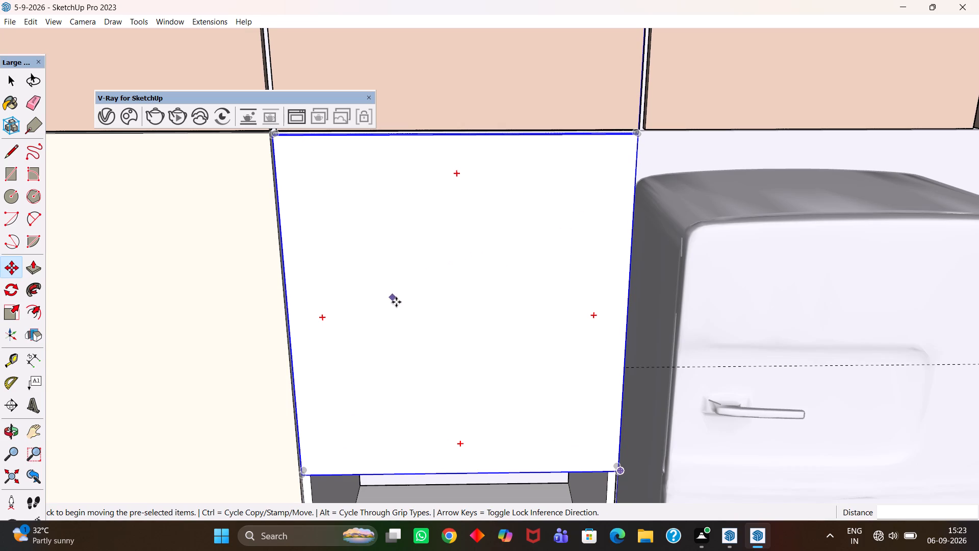
pyautogui.press('h')
pyautogui.scroll(-9, 400, 309)
pyautogui.scroll(17, 426, 336)
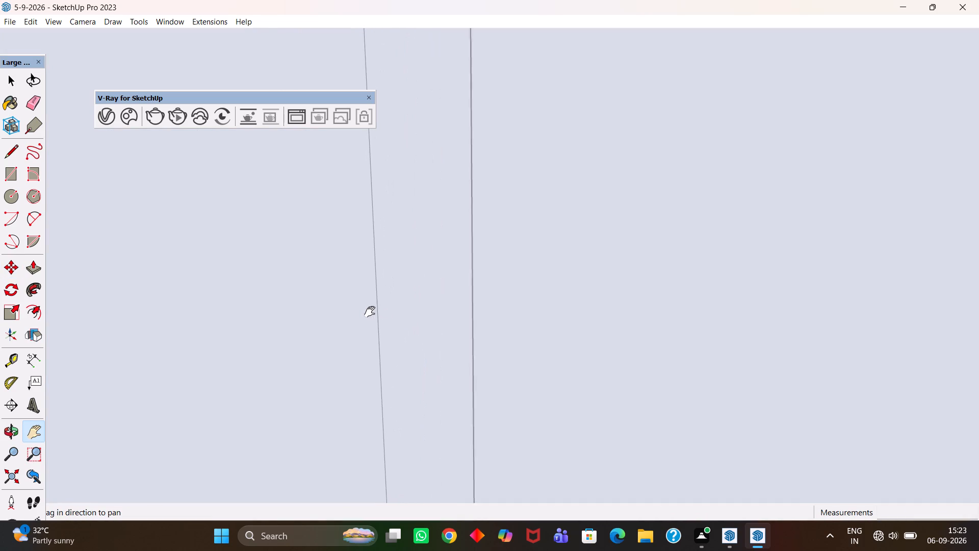
pyautogui.scroll(7, 370, 312)
pyautogui.moveTo(383, 320); pyautogui.dragTo(544, 402, button='middle')
pyautogui.moveTo(375, 285); pyautogui.dragTo(545, 393, button='middle')
pyautogui.moveTo(327, 309); pyautogui.dragTo(680, 422)
pyautogui.moveTo(268, 314); pyautogui.dragTo(711, 418)
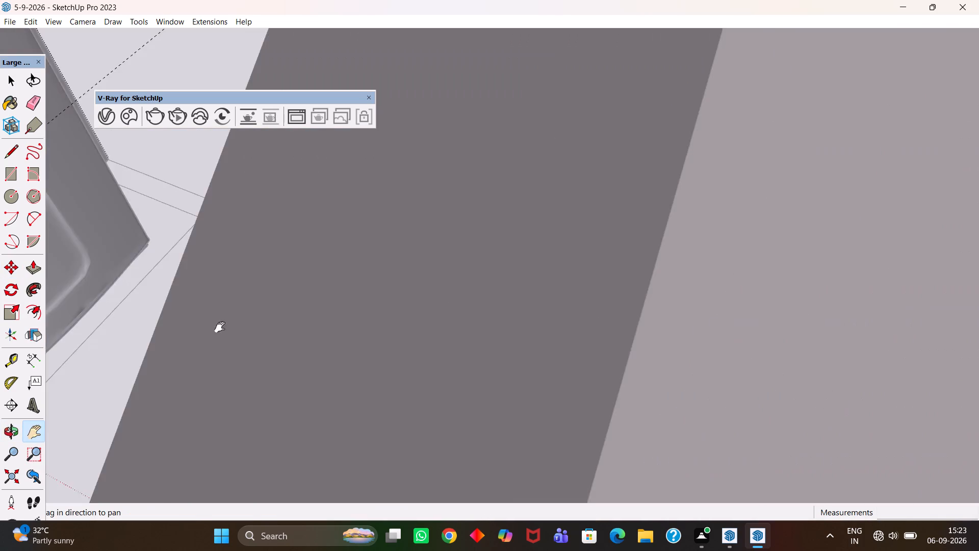
pyautogui.moveTo(229, 330); pyautogui.dragTo(671, 450)
pyautogui.scroll(-8, 537, 404)
pyautogui.moveTo(578, 338); pyautogui.dragTo(401, 425, button='middle')
pyautogui.scroll(2, 418, 432)
pyautogui.moveTo(318, 411); pyautogui.dragTo(446, 351)
pyautogui.moveTo(528, 381); pyautogui.dragTo(524, 389, button='middle')
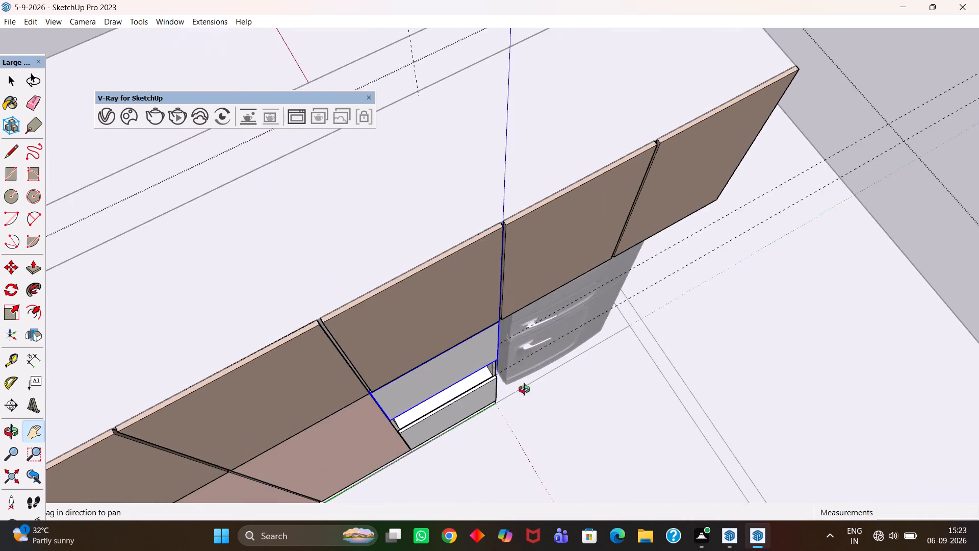
pyautogui.moveTo(524, 389); pyautogui.dragTo(341, 361, button='middle')
pyautogui.scroll(3, 360, 380)
pyautogui.moveTo(307, 293); pyautogui.dragTo(433, 387)
pyautogui.moveTo(452, 406); pyautogui.dragTo(457, 387, button='middle')
pyautogui.scroll(3, 447, 379)
# Paint the shutters above and below the open niche with Color B01.
pyautogui.press('b')
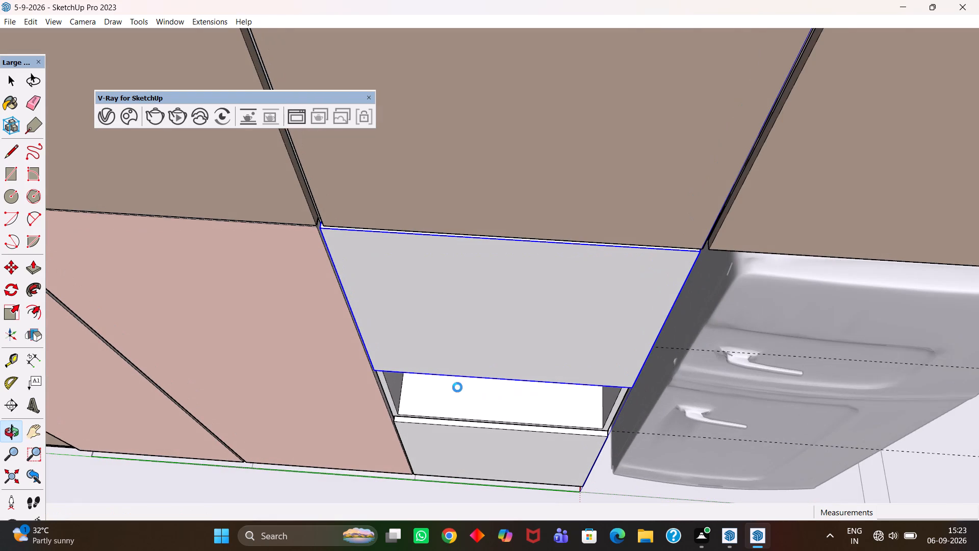
pyautogui.click(417, 300)
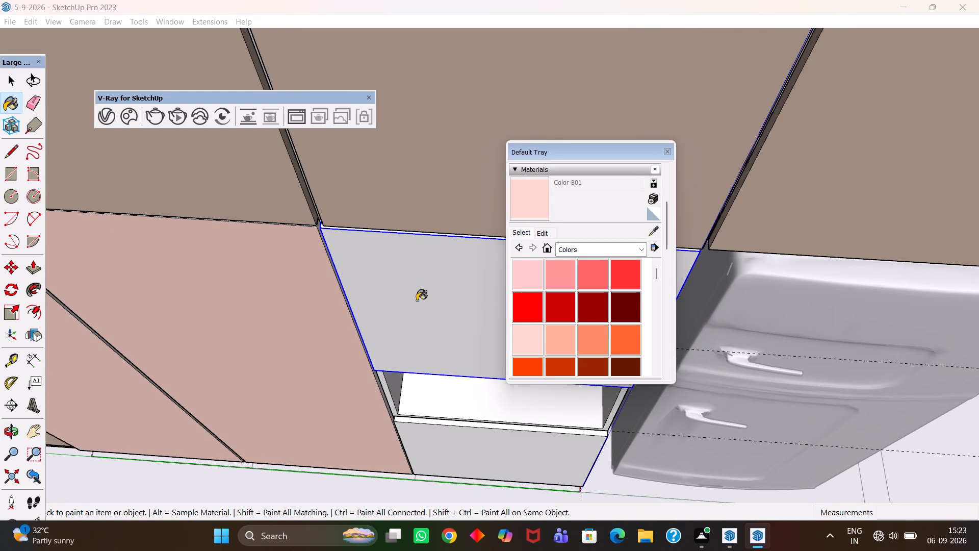
pyautogui.click(432, 447)
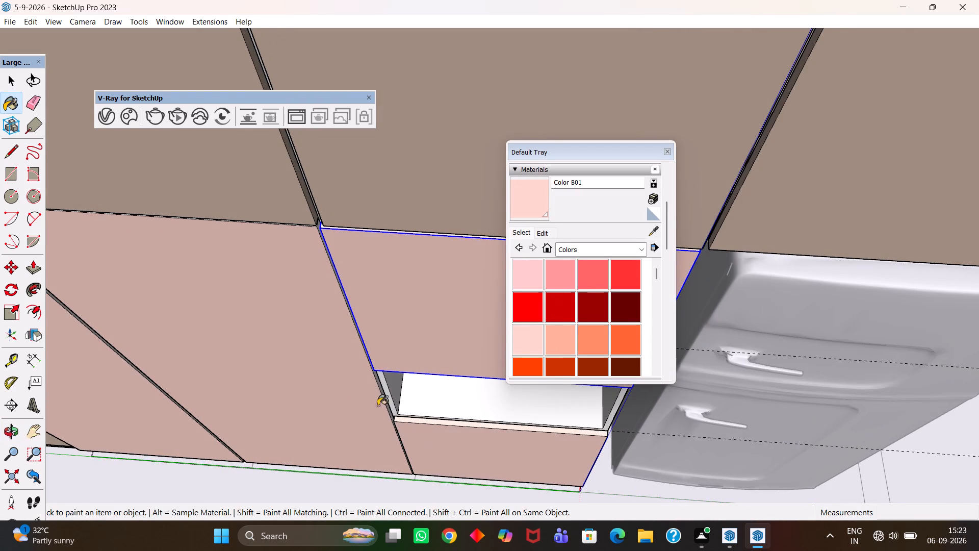
# Paint the tall unit's front frame, the niche floor and the niche's inner side away from the refrigerator with Color B01.
pyautogui.click(386, 392)
pyautogui.scroll(4, 394, 390)
pyautogui.click(444, 390)
pyautogui.scroll(1, 431, 400)
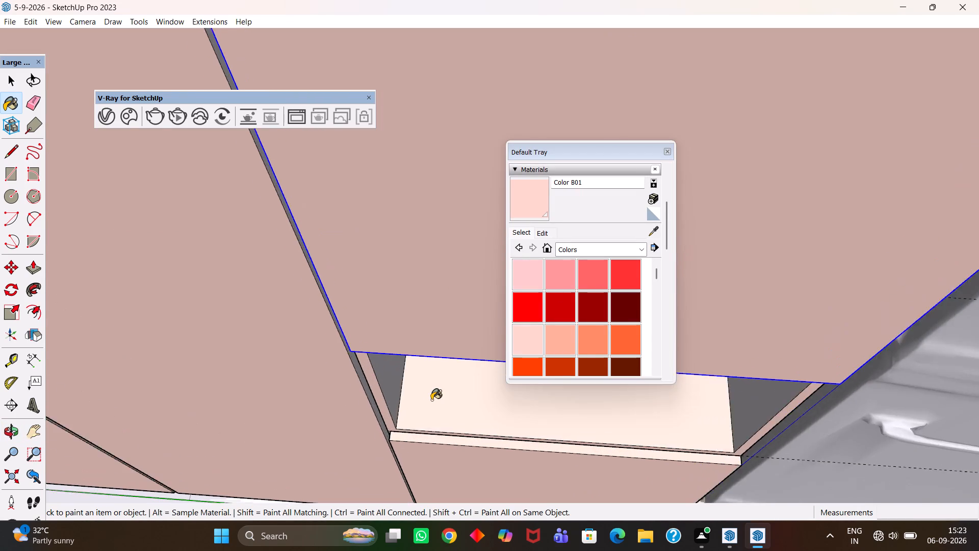
pyautogui.scroll(2, 431, 400)
pyautogui.moveTo(433, 403); pyautogui.dragTo(366, 300, button='middle')
pyautogui.click(309, 143)
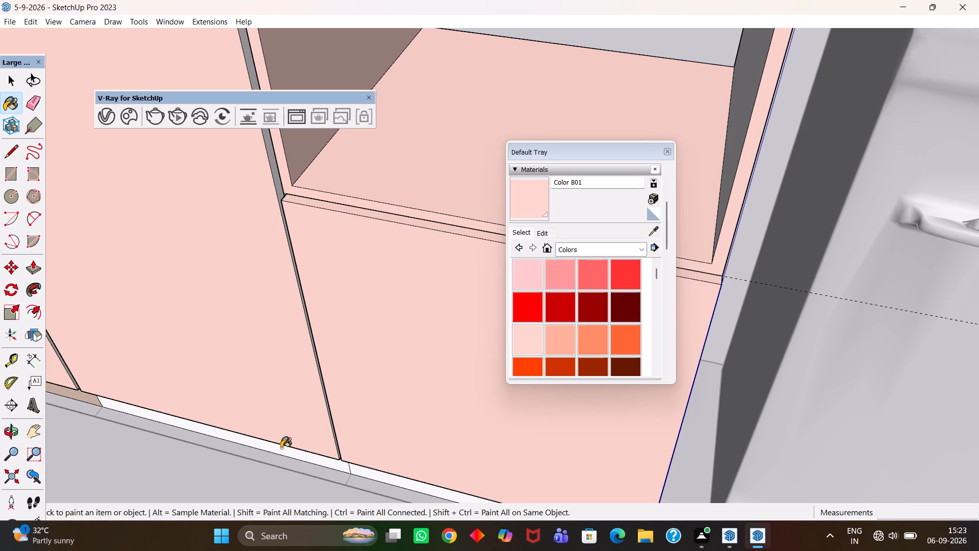
# Paint the plinth strip beneath the tall units with Color B01.
pyautogui.click(289, 454)
pyautogui.click(375, 476)
# Paint the exposed side edge of the neighbouring tall shutter beside the niche with Color B01.
pyautogui.press('h')
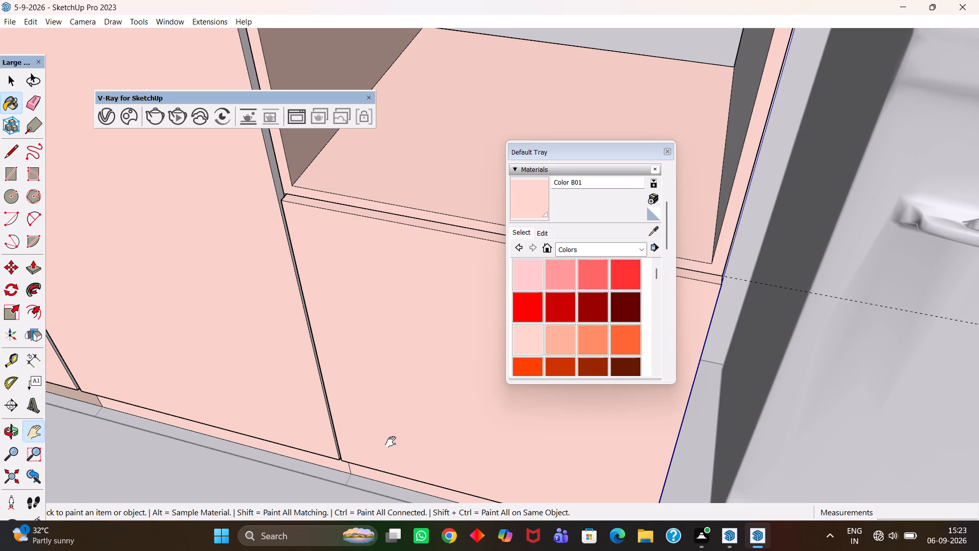
pyautogui.moveTo(409, 337); pyautogui.dragTo(340, 467)
pyautogui.moveTo(372, 347); pyautogui.dragTo(357, 411)
pyautogui.moveTo(308, 411); pyautogui.dragTo(392, 333, button='middle')
pyautogui.scroll(5, 314, 276)
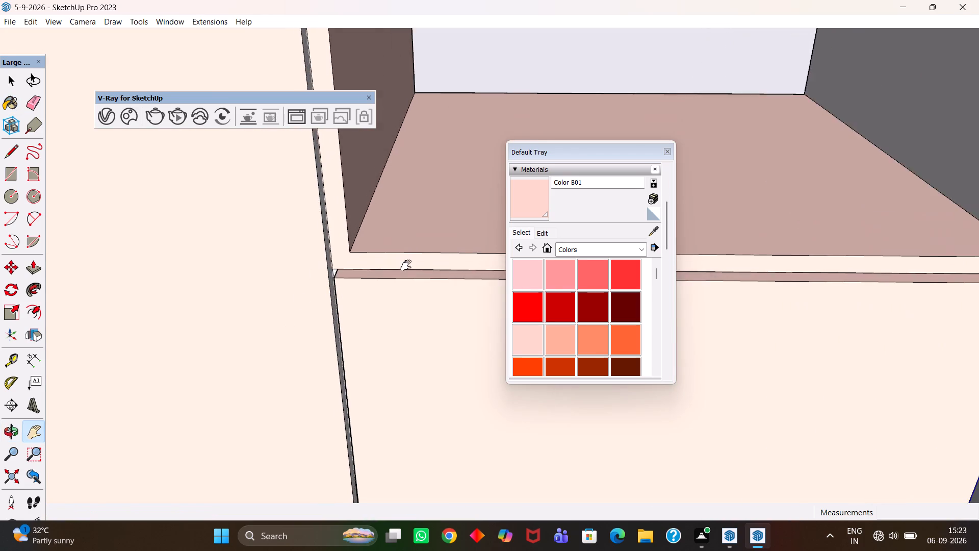
pyautogui.moveTo(406, 265); pyautogui.dragTo(292, 331, button='middle')
pyautogui.scroll(1, 293, 330)
pyautogui.press('b')
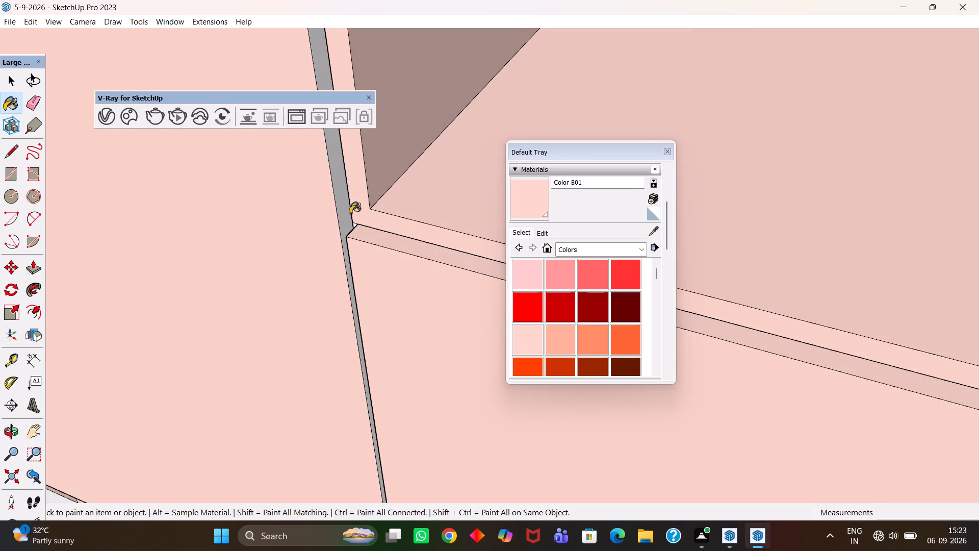
pyautogui.click(343, 212)
pyautogui.scroll(1, 356, 229)
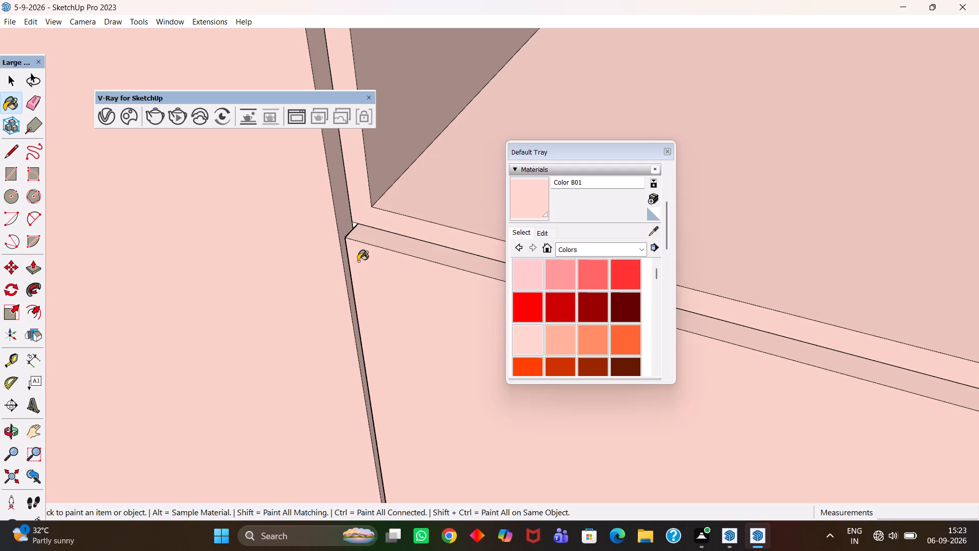
# Paint the wall face visible behind the niche with Color B01 inside its group.
pyautogui.scroll(-4, 360, 274)
pyautogui.press('h')
pyautogui.scroll(-4, 361, 276)
pyautogui.moveTo(431, 218); pyautogui.dragTo(380, 327)
pyautogui.moveTo(414, 253); pyautogui.dragTo(384, 330)
pyautogui.moveTo(370, 344); pyautogui.dragTo(440, 238, button='middle')
pyautogui.scroll(1, 440, 238)
pyautogui.moveTo(484, 148); pyautogui.dragTo(421, 236)
pyautogui.moveTo(474, 157); pyautogui.dragTo(230, 294)
pyautogui.moveTo(332, 275); pyautogui.dragTo(385, 252, button='middle')
pyautogui.scroll(1, 366, 237)
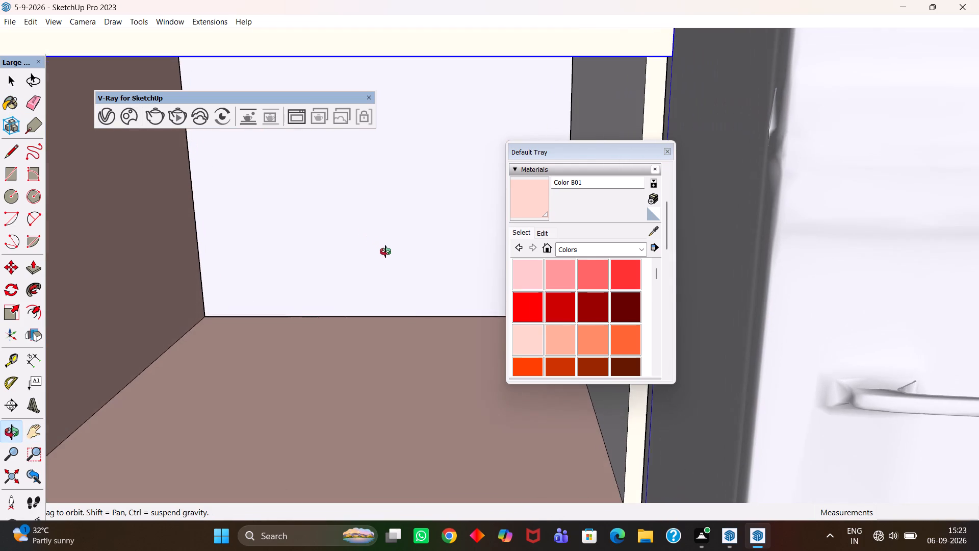
pyautogui.moveTo(385, 252); pyautogui.dragTo(386, 252, button='middle')
pyautogui.press('b')
pyautogui.click(355, 204)
pyautogui.click(346, 207)
pyautogui.moveTo(316, 230); pyautogui.dragTo(341, 267, button='middle')
pyautogui.press('space')
pyautogui.scroll(1, 341, 267)
pyautogui.doubleClick(339, 265)
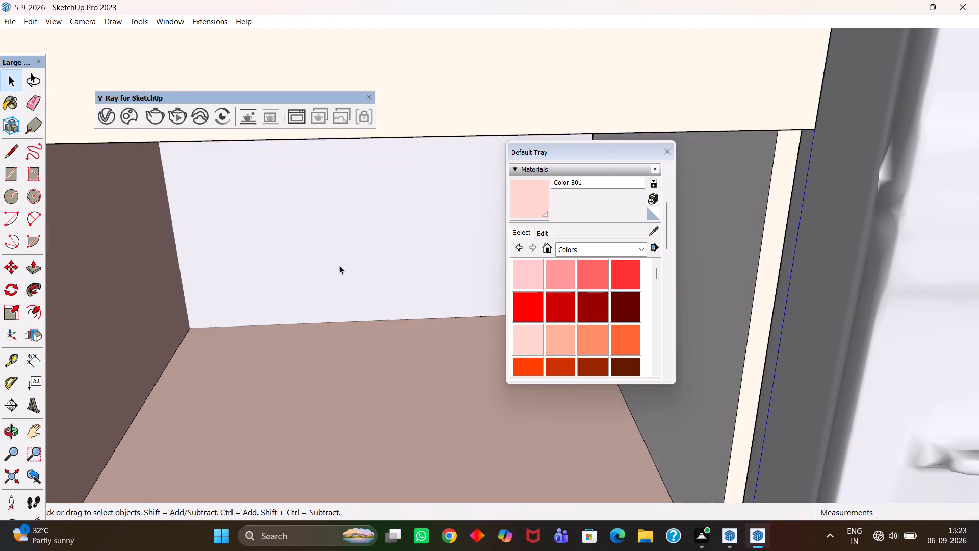
pyautogui.click(330, 251)
pyautogui.press('b')
pyautogui.click(334, 259)
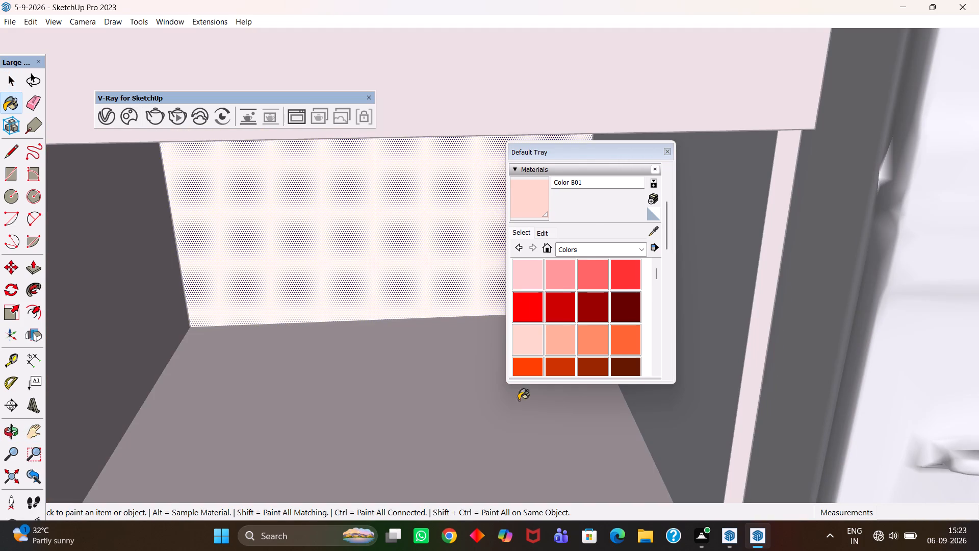
pyautogui.moveTo(681, 427); pyautogui.dragTo(686, 431)
pyautogui.scroll(-3, 689, 434)
pyautogui.press('space')
pyautogui.click(704, 429)
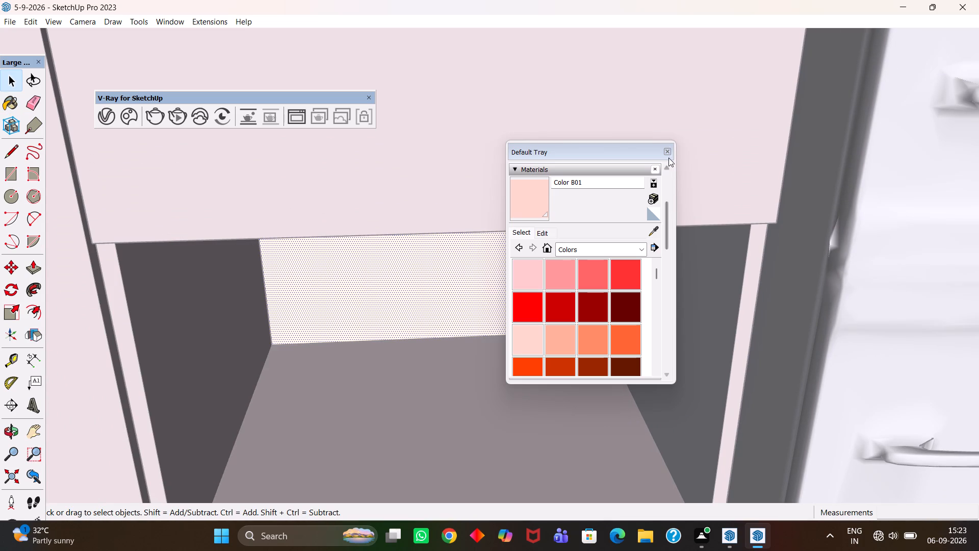
pyautogui.click(668, 154)
# Paint the niche's inner side face next to the refrigerator with Color B01 inside its group.
pyautogui.doubleClick(715, 375)
pyautogui.click(711, 355)
pyautogui.moveTo(705, 357); pyautogui.dragTo(769, 318, button='middle')
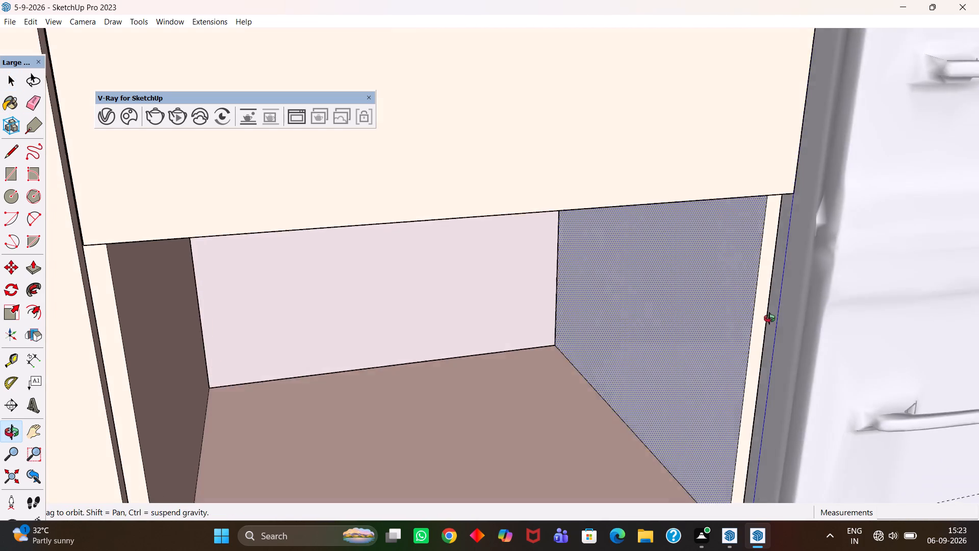
pyautogui.moveTo(769, 318); pyautogui.dragTo(772, 311, button='middle')
pyautogui.moveTo(656, 346); pyautogui.dragTo(715, 332, button='middle')
pyautogui.press('b')
pyautogui.scroll(1, 709, 351)
pyautogui.click(709, 351)
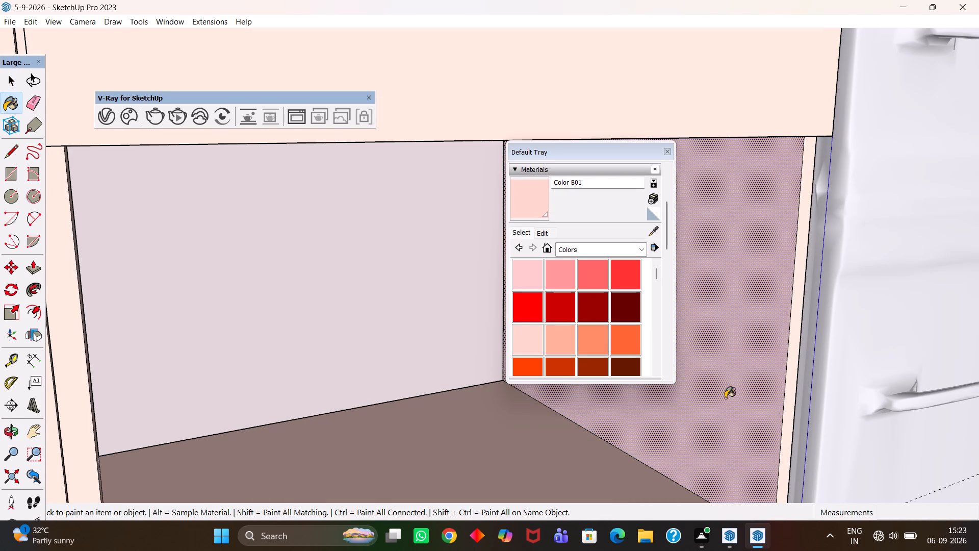
pyautogui.click(727, 400)
pyautogui.click(788, 424)
pyautogui.scroll(-3, 671, 387)
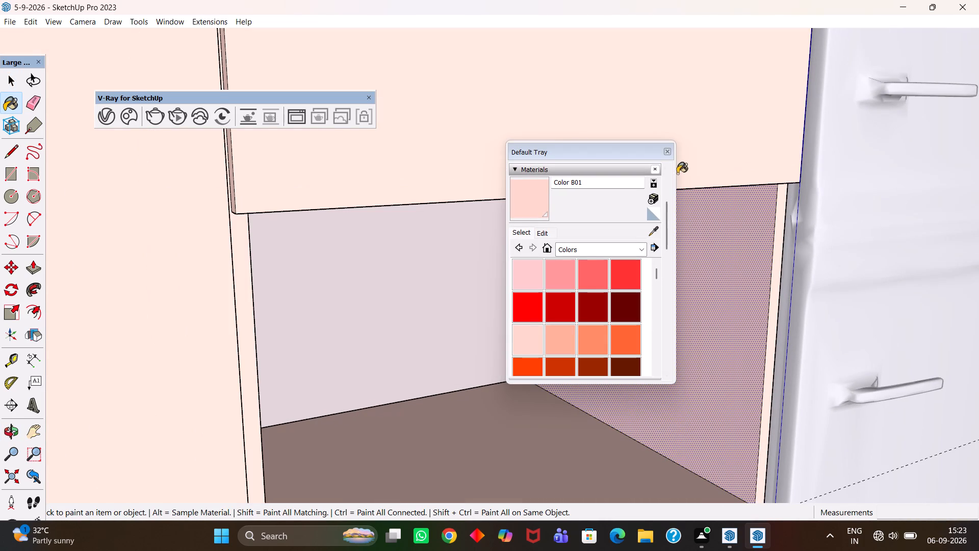
pyautogui.click(667, 152)
pyautogui.scroll(-4, 574, 294)
pyautogui.moveTo(576, 310); pyautogui.dragTo(501, 321, button='middle')
pyautogui.click(350, 314)
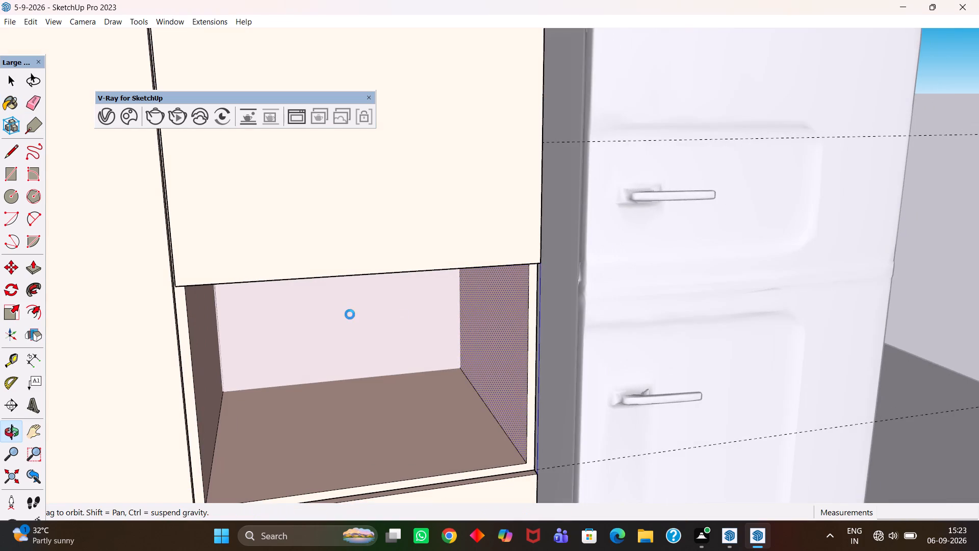
pyautogui.scroll(-3, 355, 315)
pyautogui.click(672, 155)
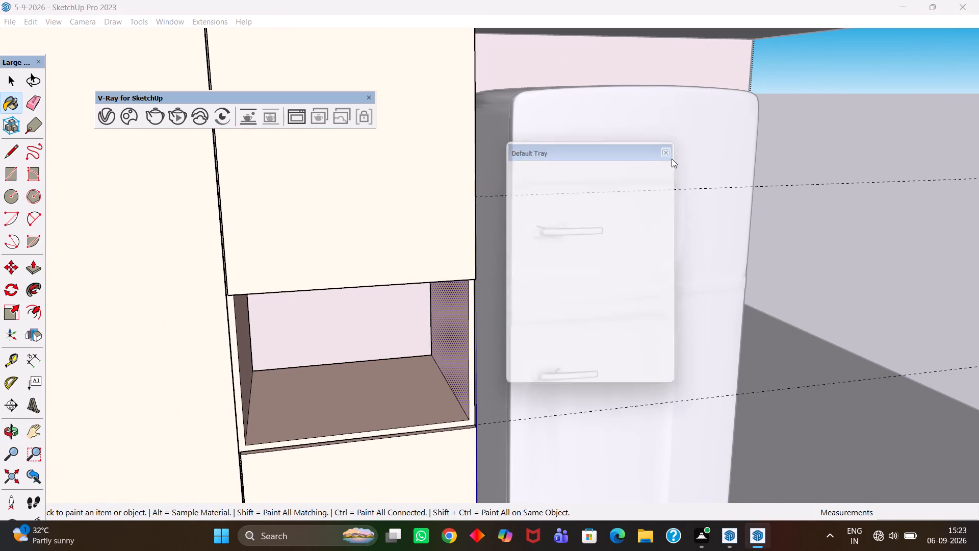
pyautogui.press('space')
pyautogui.click(826, 249)
pyautogui.scroll(-3, 793, 265)
pyautogui.click(834, 246)
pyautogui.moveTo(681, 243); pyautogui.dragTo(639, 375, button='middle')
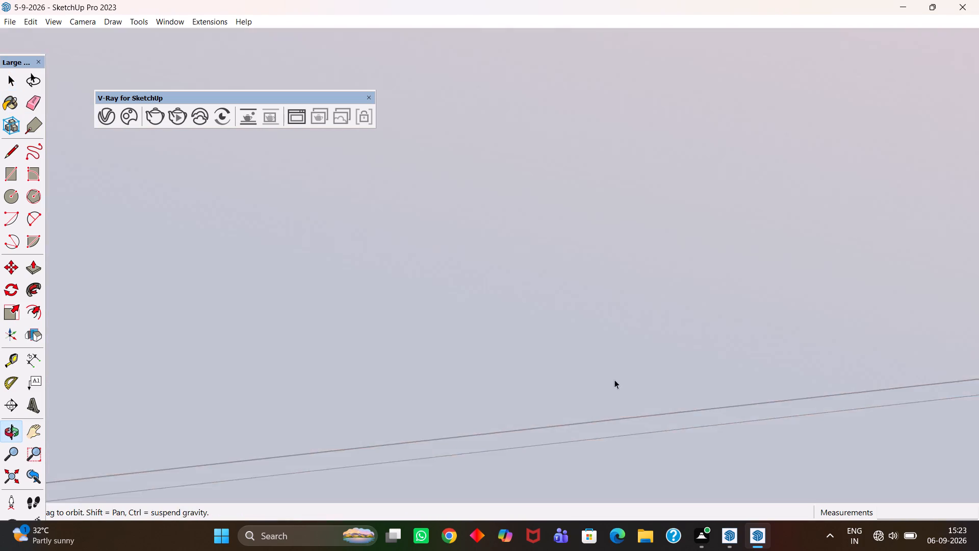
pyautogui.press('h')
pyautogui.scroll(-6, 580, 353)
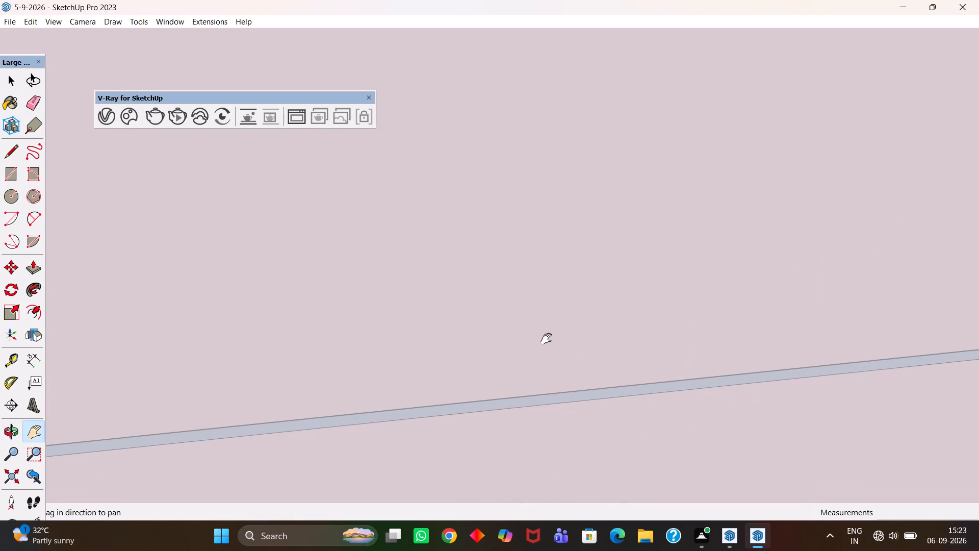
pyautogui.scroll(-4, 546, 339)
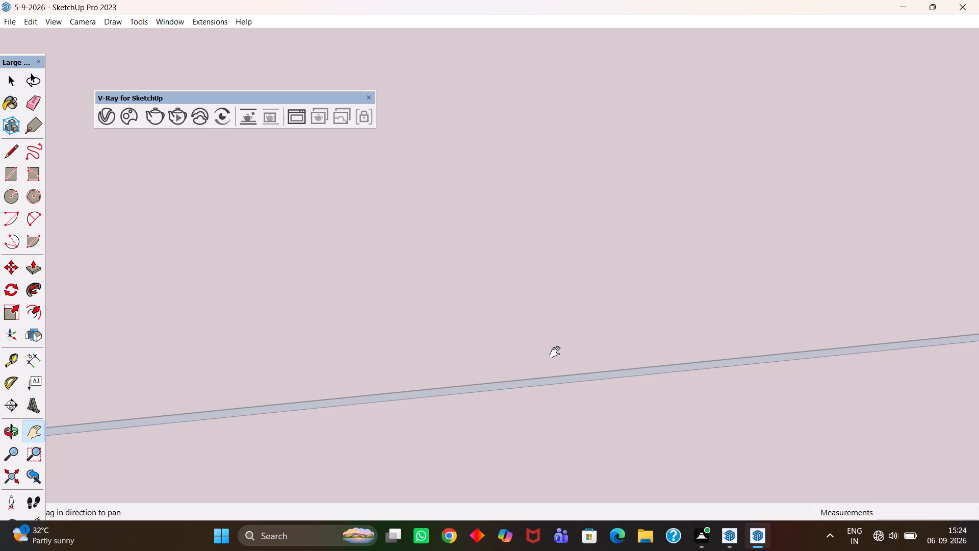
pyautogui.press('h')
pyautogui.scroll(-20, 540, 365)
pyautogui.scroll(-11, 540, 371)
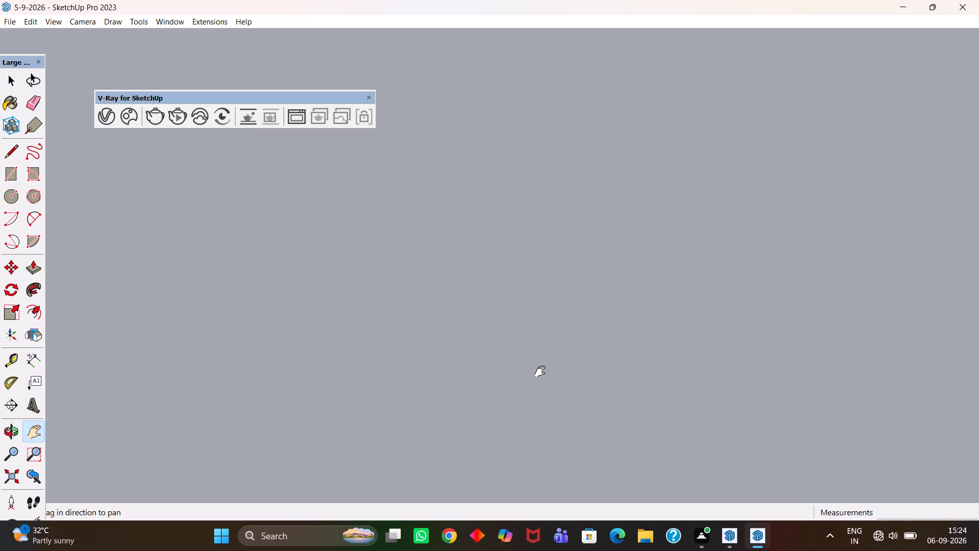
# Leave the niche's group and examine the painted tall units and open niche from the front.
pyautogui.scroll(-20, 540, 371)
pyautogui.scroll(-11, 540, 372)
pyautogui.scroll(1, 540, 373)
pyautogui.scroll(-8, 540, 373)
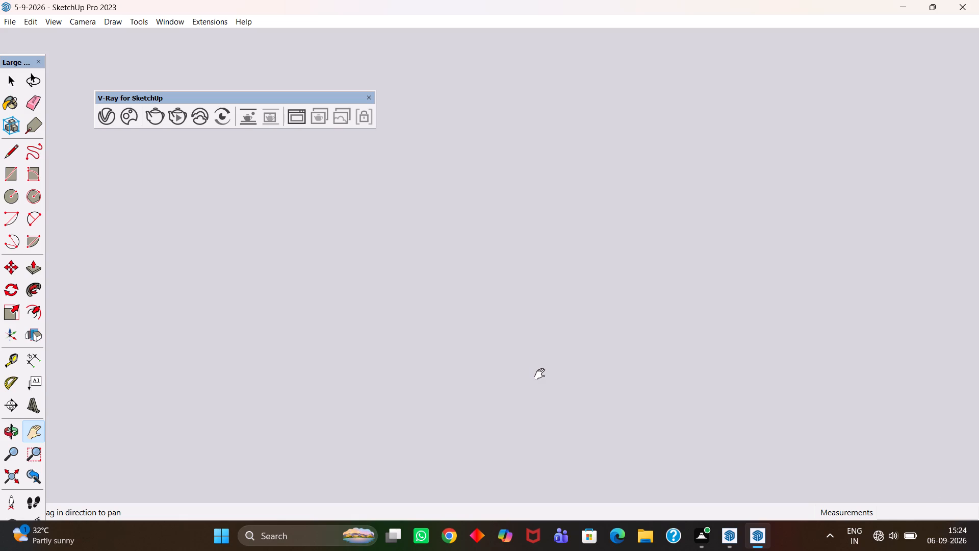
pyautogui.scroll(-18, 539, 374)
pyautogui.scroll(1, 539, 374)
pyautogui.scroll(-6, 539, 374)
pyautogui.scroll(1, 539, 375)
pyautogui.scroll(-6, 539, 375)
pyautogui.scroll(1, 539, 376)
pyautogui.scroll(-11, 539, 376)
pyautogui.scroll(1, 538, 377)
pyautogui.scroll(-7, 538, 377)
pyautogui.scroll(2, 538, 377)
pyautogui.scroll(-6, 538, 377)
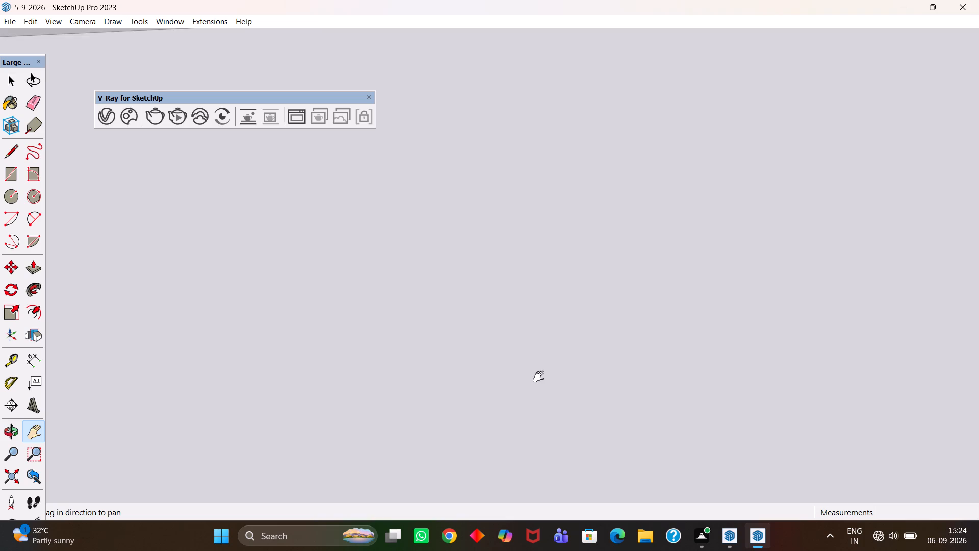
pyautogui.scroll(-6, 538, 377)
pyautogui.scroll(1, 538, 377)
pyautogui.scroll(-6, 538, 377)
pyautogui.scroll(-16, 538, 377)
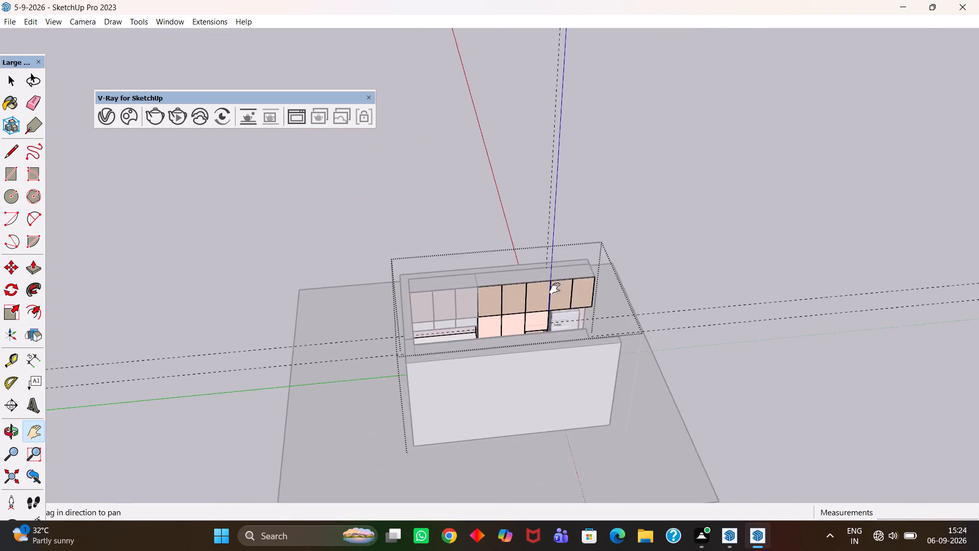
pyautogui.moveTo(554, 288); pyautogui.dragTo(545, 335, button='middle')
pyautogui.scroll(8, 545, 335)
pyautogui.press('space')
pyautogui.doubleClick(774, 225)
pyautogui.scroll(5, 532, 319)
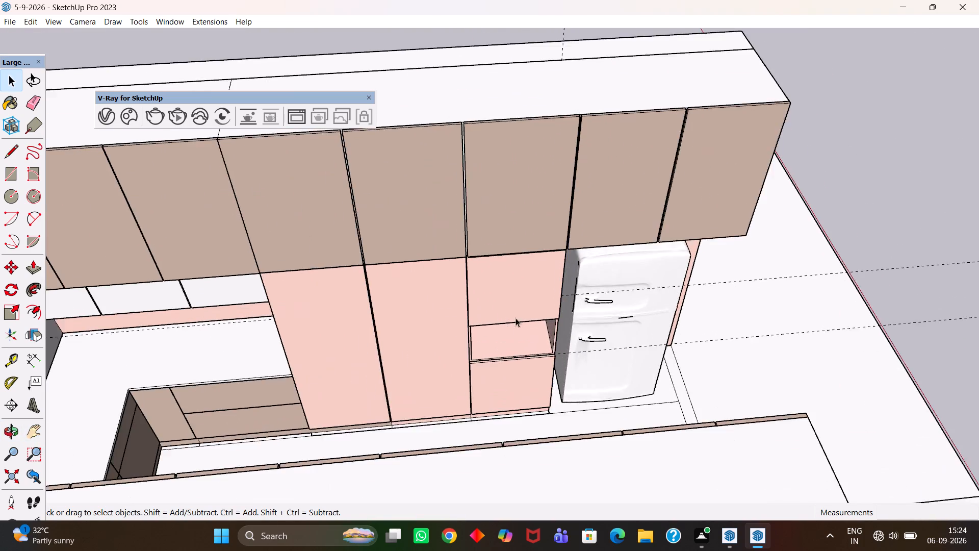
pyautogui.scroll(8, 516, 318)
pyautogui.moveTo(482, 367); pyautogui.dragTo(410, 301, button='middle')
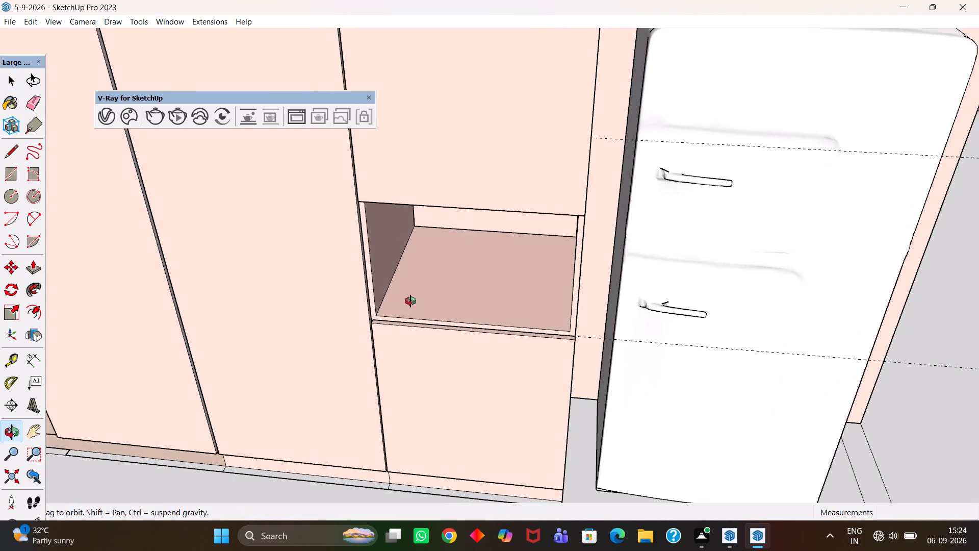
pyautogui.moveTo(410, 301); pyautogui.dragTo(416, 298, button='middle')
# Paint the white row of short wall-cabinet shutters above the counter with Color B01.
pyautogui.press('h')
pyautogui.moveTo(332, 300); pyautogui.dragTo(522, 339)
pyautogui.moveTo(355, 339); pyautogui.dragTo(429, 333)
pyautogui.moveTo(347, 334); pyautogui.dragTo(389, 313, button='middle')
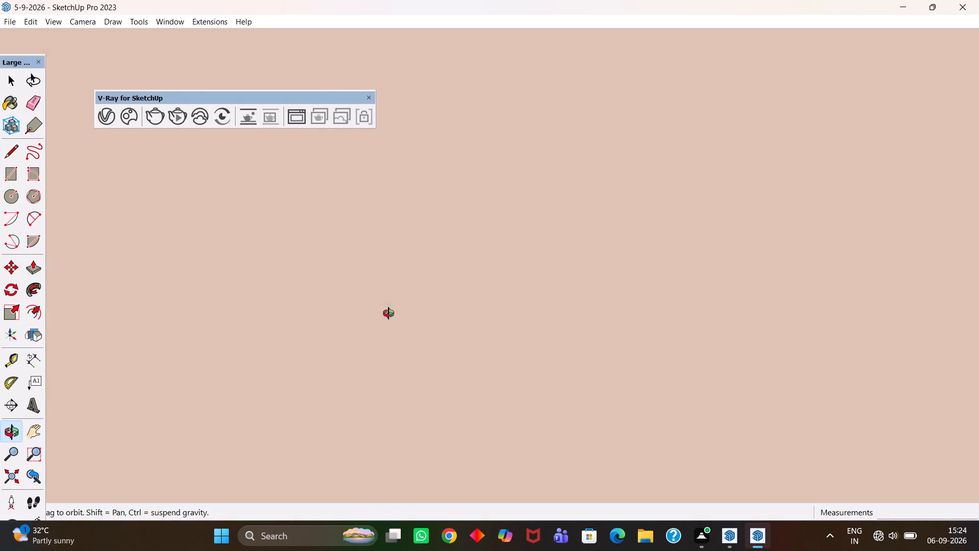
pyautogui.moveTo(389, 313); pyautogui.dragTo(400, 402, button='middle')
pyautogui.moveTo(212, 343); pyautogui.dragTo(486, 348)
pyautogui.moveTo(441, 355); pyautogui.dragTo(431, 321, button='middle')
pyautogui.moveTo(324, 237); pyautogui.dragTo(348, 278)
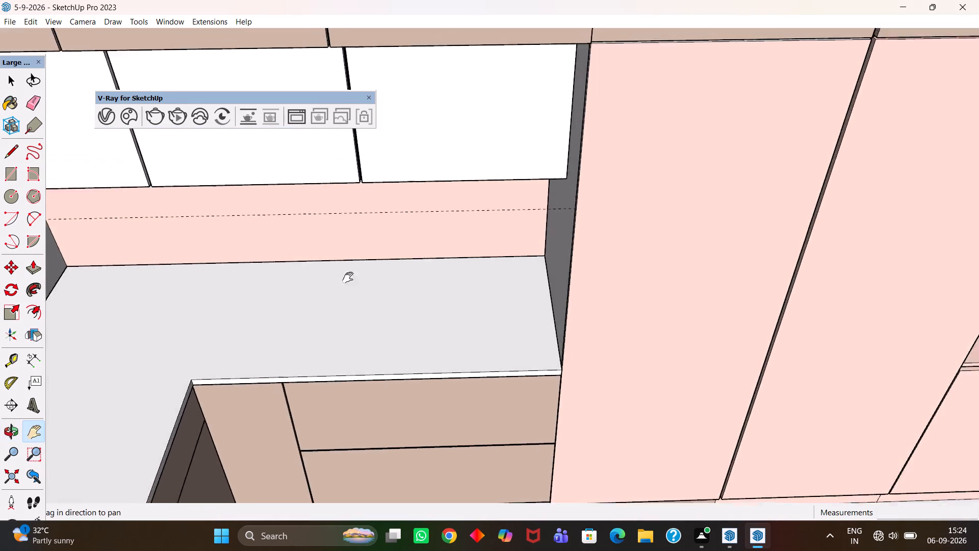
pyautogui.moveTo(348, 278); pyautogui.dragTo(438, 379)
pyautogui.moveTo(441, 382); pyautogui.dragTo(465, 365, button='middle')
pyautogui.scroll(1, 470, 364)
pyautogui.moveTo(516, 318); pyautogui.dragTo(409, 401)
pyautogui.moveTo(469, 393); pyautogui.dragTo(459, 342, button='middle')
pyautogui.scroll(1, 468, 354)
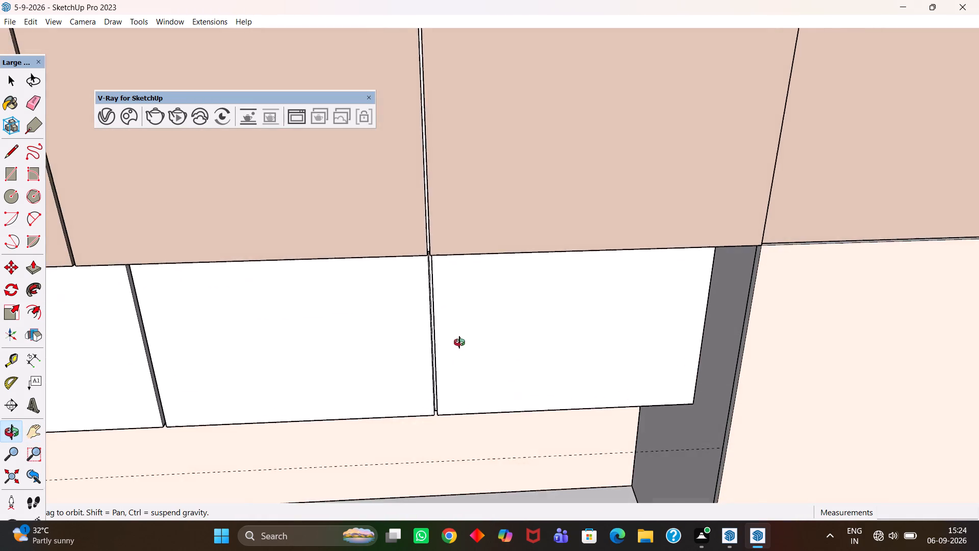
pyautogui.moveTo(459, 342); pyautogui.dragTo(464, 349, button='middle')
pyautogui.moveTo(464, 349); pyautogui.dragTo(453, 357, button='middle')
pyautogui.press('b')
pyautogui.click(469, 359)
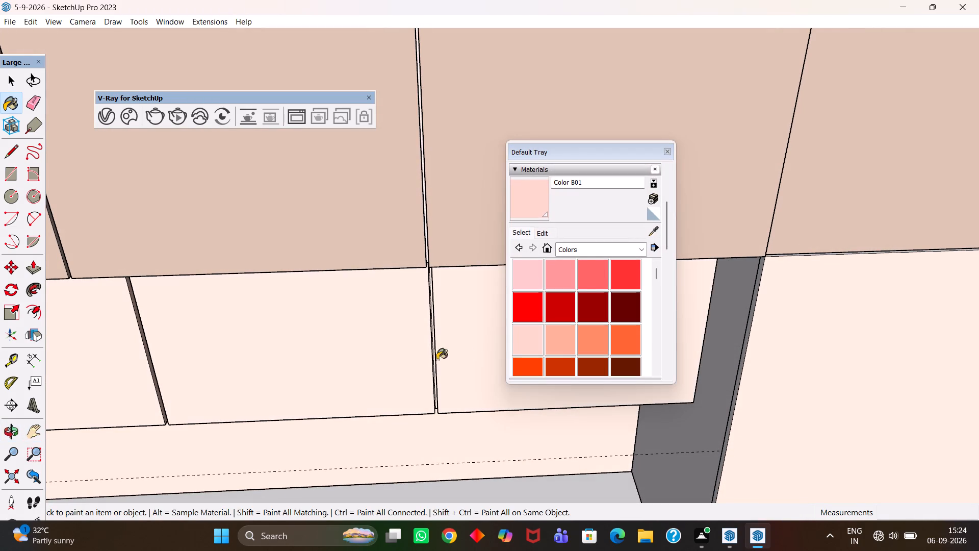
pyautogui.click(664, 152)
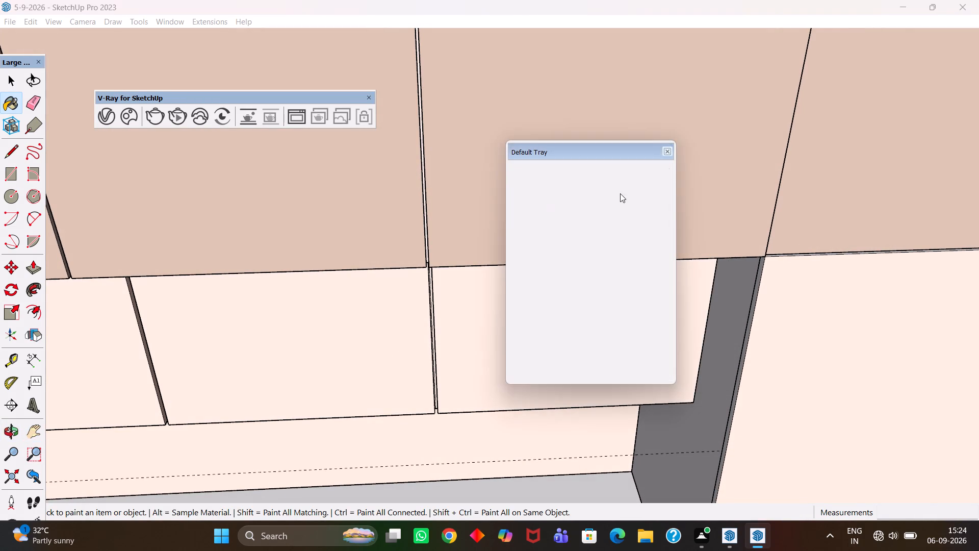
# Inside the wall's group, draw a backsplash rectangle spanning the back wall from the cabinets' underside to the countertop.
pyautogui.moveTo(450, 406); pyautogui.dragTo(416, 380, button='middle')
pyautogui.press('h')
pyautogui.scroll(1, 410, 419)
pyautogui.moveTo(366, 435); pyautogui.dragTo(404, 379)
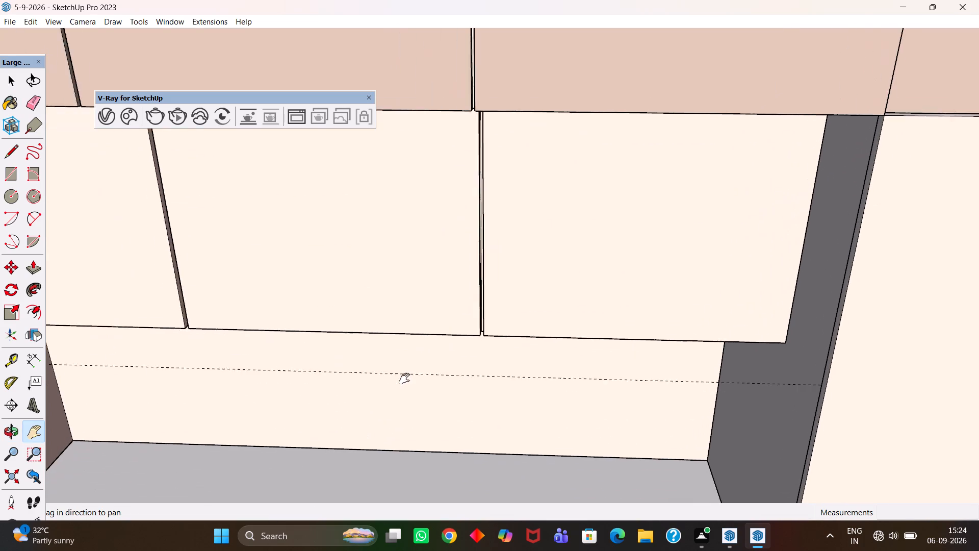
pyautogui.moveTo(404, 379); pyautogui.dragTo(421, 358)
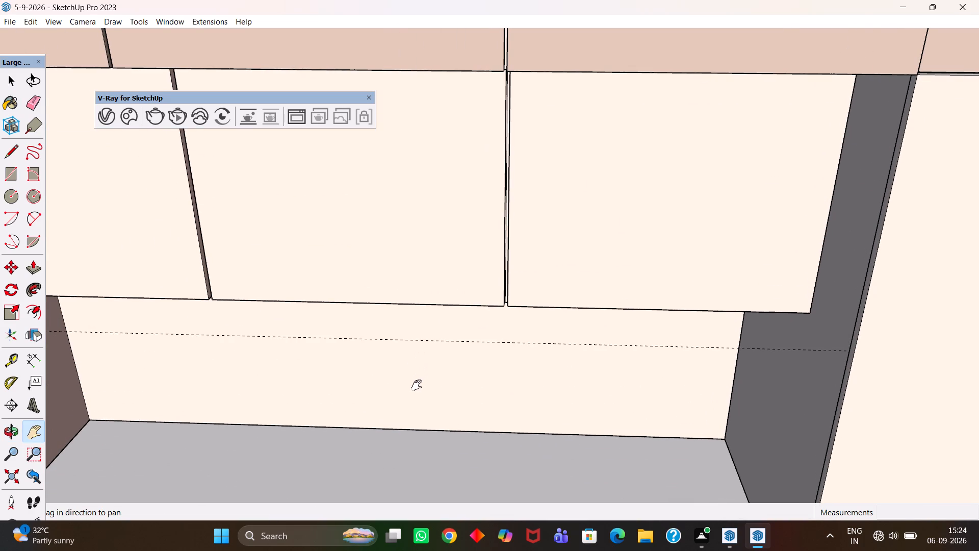
pyautogui.moveTo(420, 403); pyautogui.dragTo(428, 328)
pyautogui.moveTo(427, 325); pyautogui.dragTo(435, 301, button='middle')
pyautogui.press('h')
pyautogui.scroll(1, 431, 299)
pyautogui.moveTo(401, 279); pyautogui.dragTo(450, 333)
pyautogui.moveTo(452, 330); pyautogui.dragTo(441, 258, button='middle')
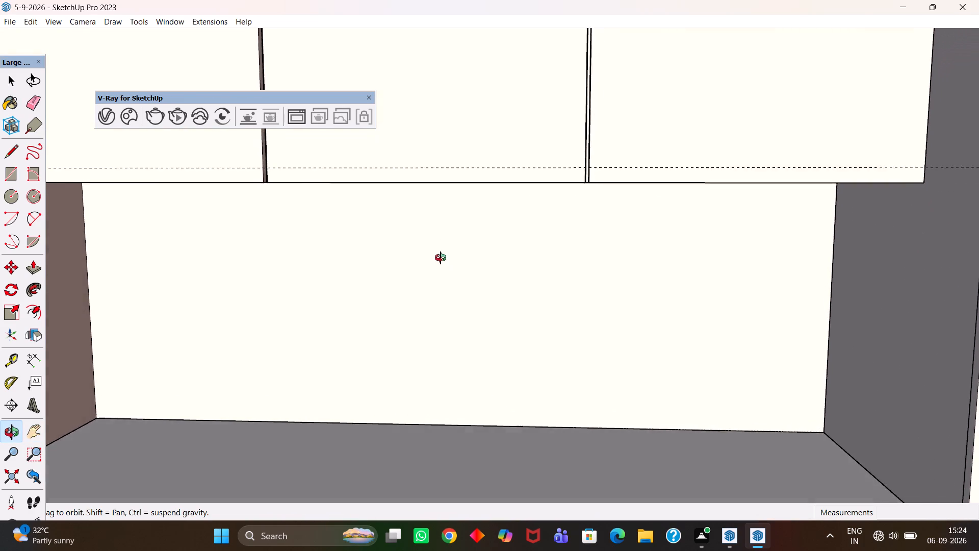
pyautogui.moveTo(441, 258); pyautogui.dragTo(443, 245, button='middle')
pyautogui.press('space')
pyautogui.click(382, 292)
pyautogui.doubleClick(382, 292)
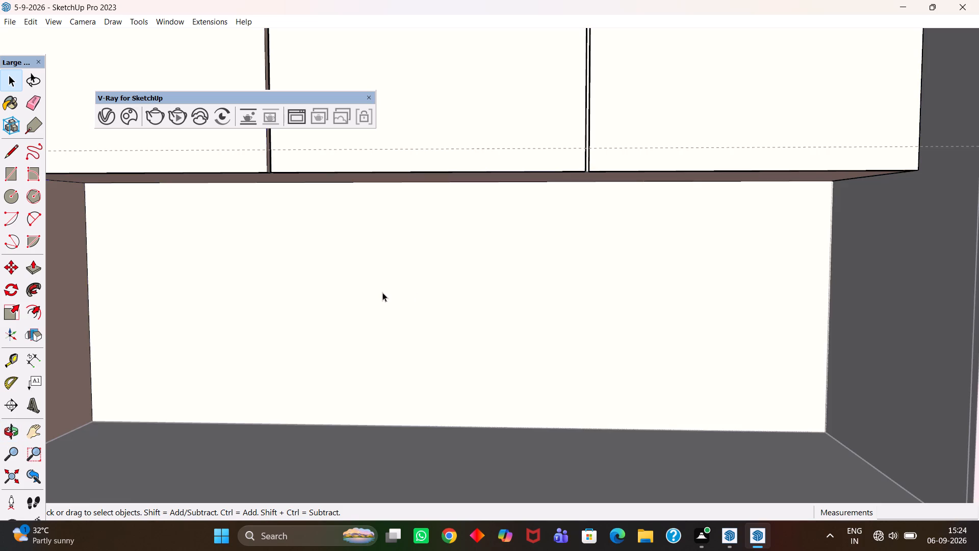
pyautogui.press('r')
pyautogui.click(82, 186)
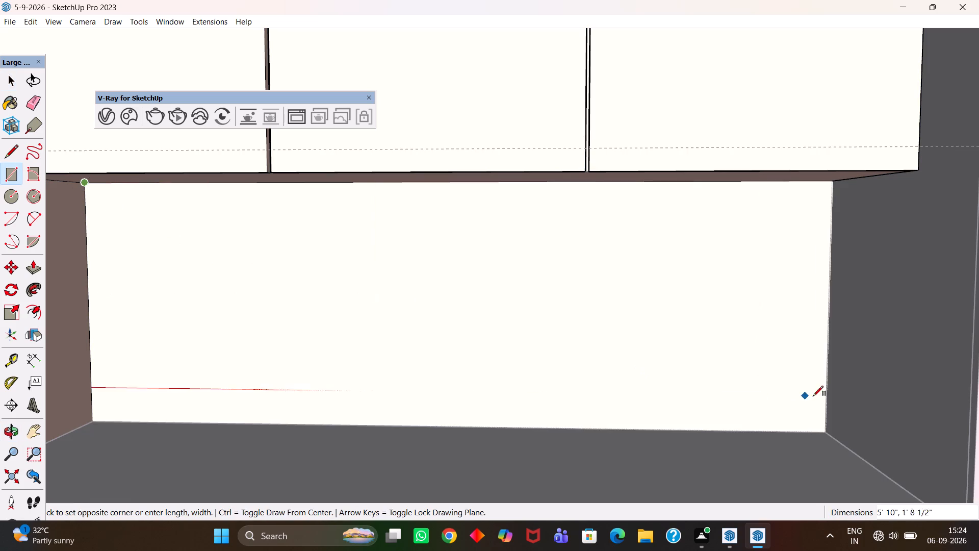
pyautogui.click(828, 430)
# Paint the back wall's backsplash rectangle with Basic Tile from the Tile materials collection.
pyautogui.press('space')
pyautogui.click(605, 360)
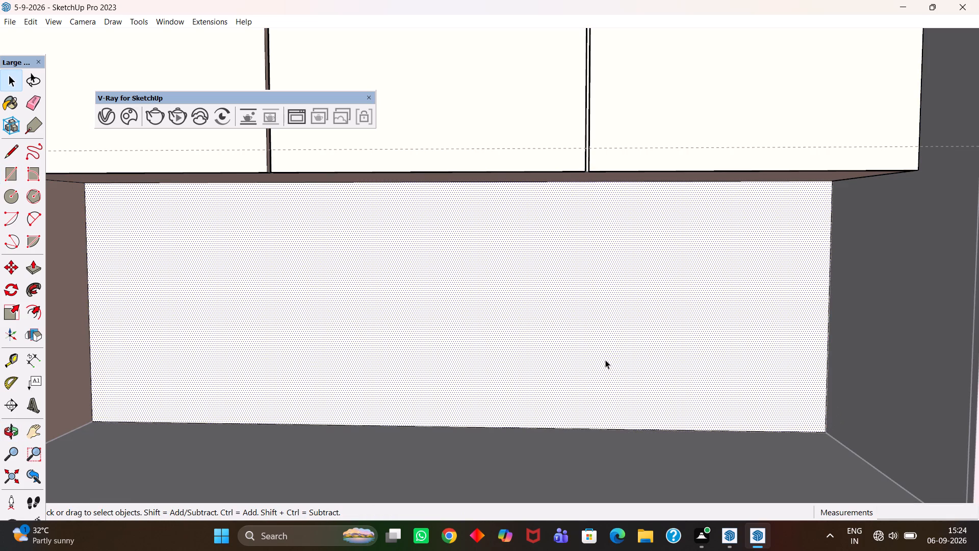
pyautogui.press('b')
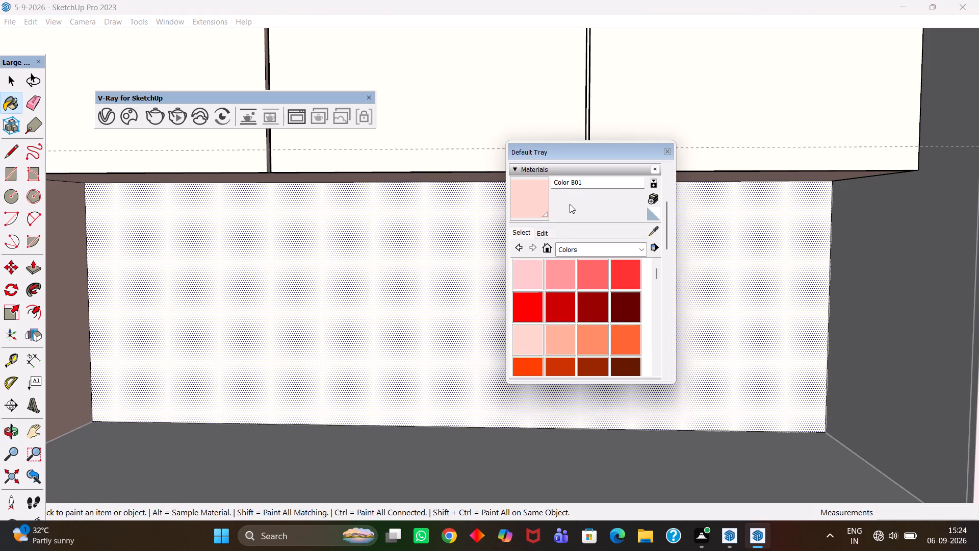
pyautogui.click(522, 232)
pyautogui.click(598, 247)
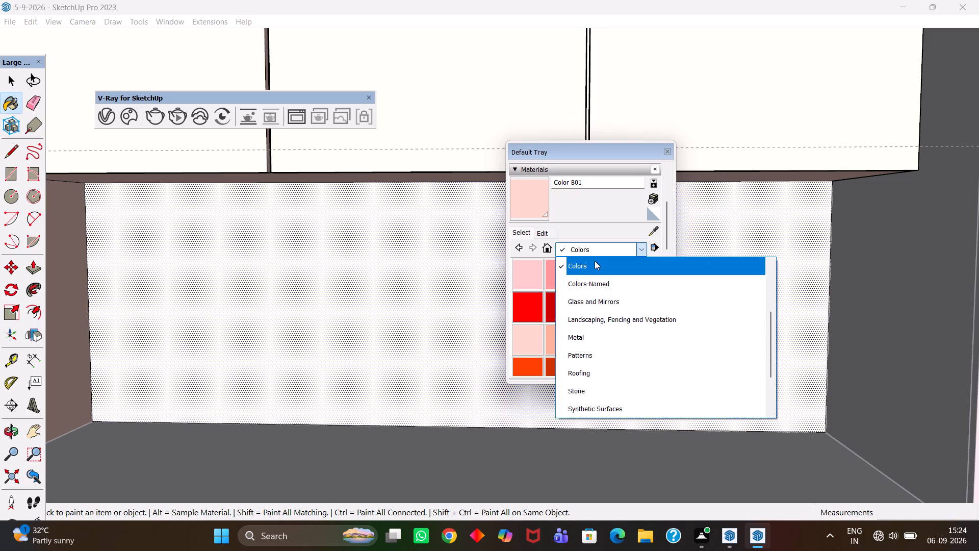
pyautogui.scroll(-1, 594, 364)
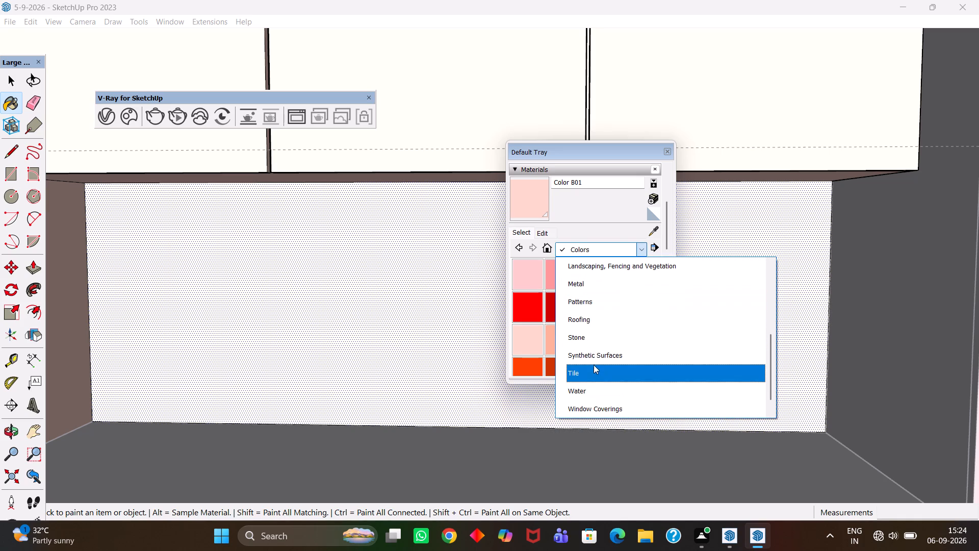
pyautogui.click(593, 369)
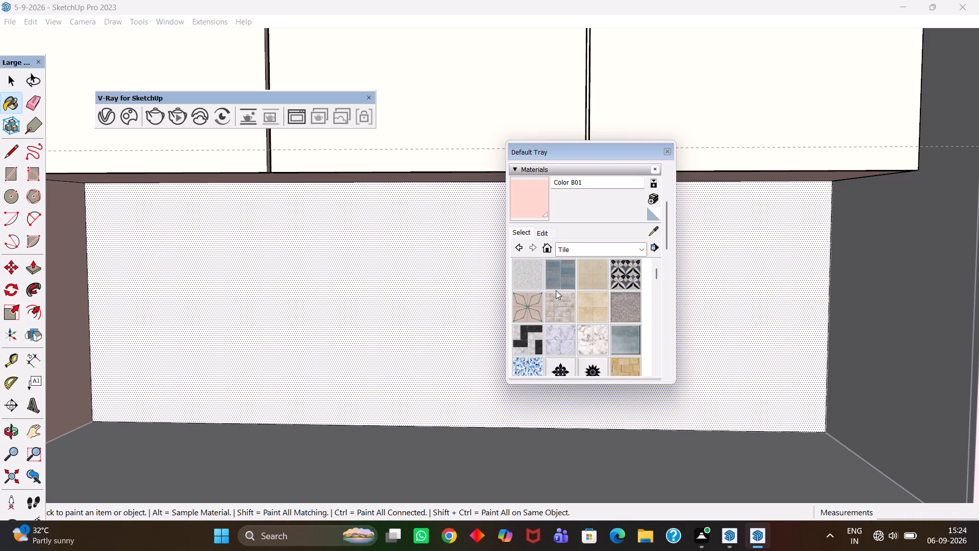
pyautogui.click(594, 340)
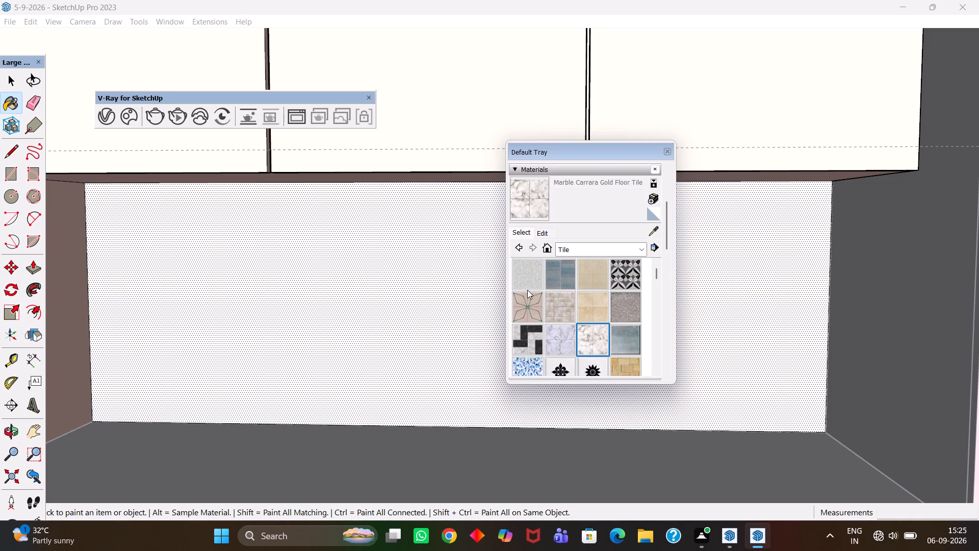
pyautogui.click(530, 278)
pyautogui.click(466, 307)
pyautogui.scroll(-3, 422, 317)
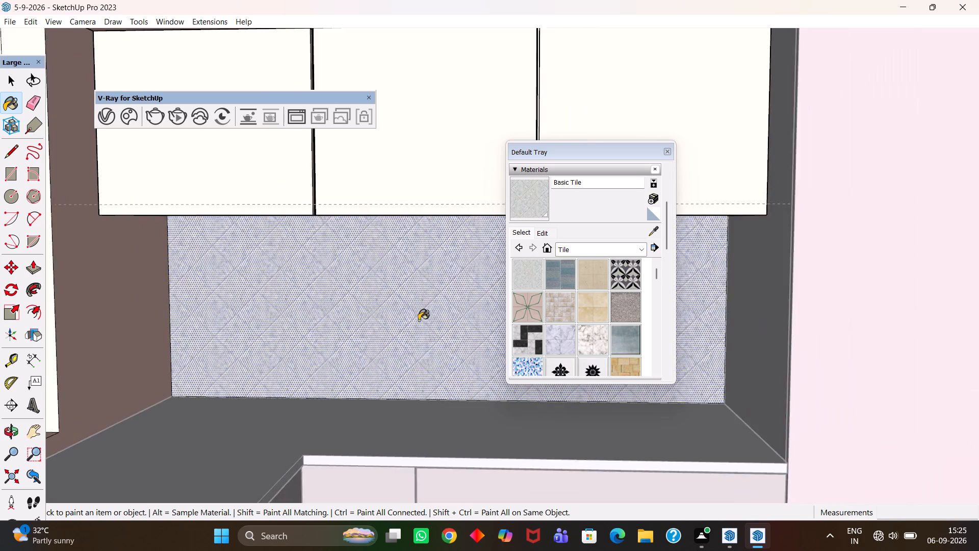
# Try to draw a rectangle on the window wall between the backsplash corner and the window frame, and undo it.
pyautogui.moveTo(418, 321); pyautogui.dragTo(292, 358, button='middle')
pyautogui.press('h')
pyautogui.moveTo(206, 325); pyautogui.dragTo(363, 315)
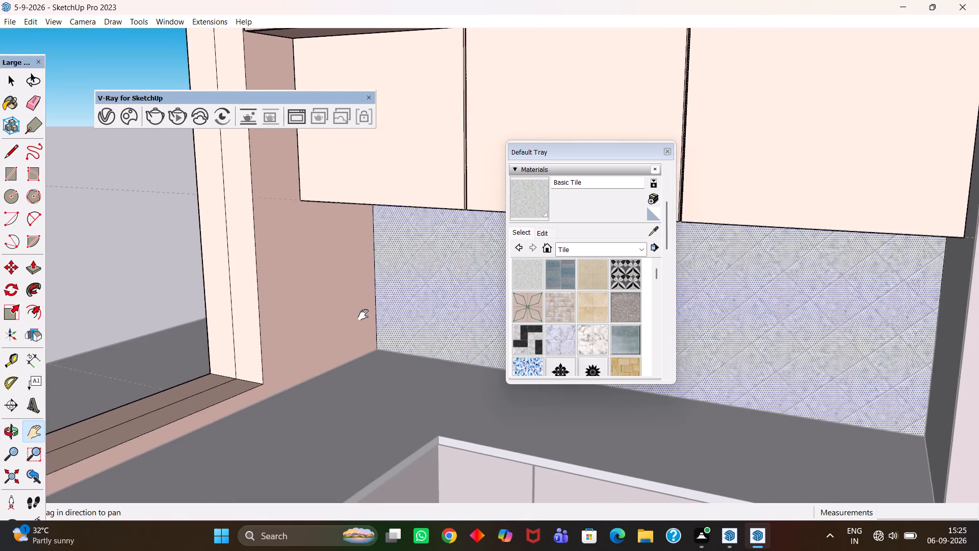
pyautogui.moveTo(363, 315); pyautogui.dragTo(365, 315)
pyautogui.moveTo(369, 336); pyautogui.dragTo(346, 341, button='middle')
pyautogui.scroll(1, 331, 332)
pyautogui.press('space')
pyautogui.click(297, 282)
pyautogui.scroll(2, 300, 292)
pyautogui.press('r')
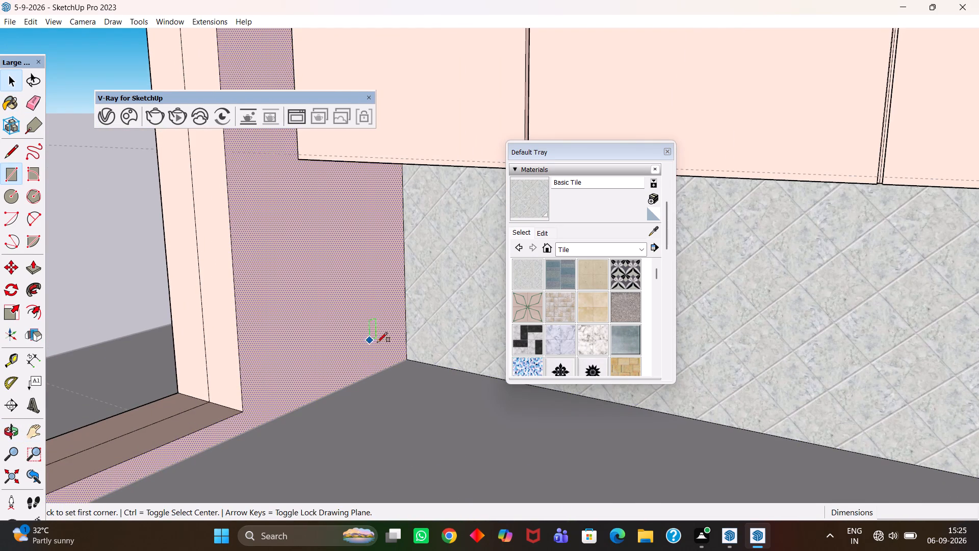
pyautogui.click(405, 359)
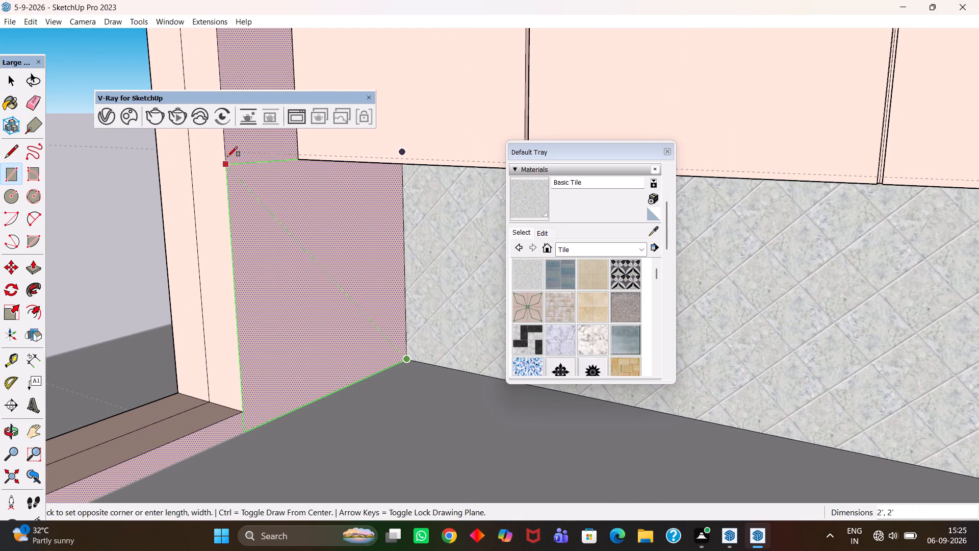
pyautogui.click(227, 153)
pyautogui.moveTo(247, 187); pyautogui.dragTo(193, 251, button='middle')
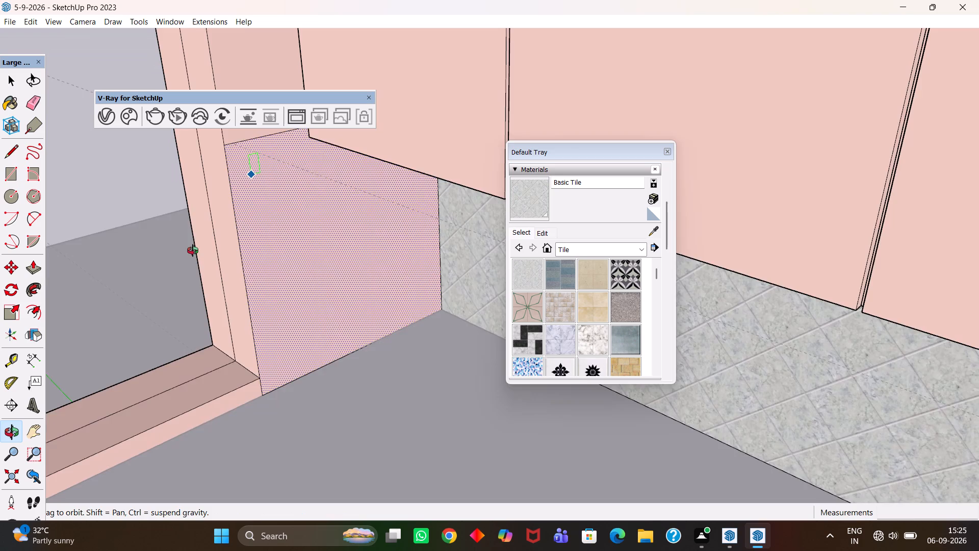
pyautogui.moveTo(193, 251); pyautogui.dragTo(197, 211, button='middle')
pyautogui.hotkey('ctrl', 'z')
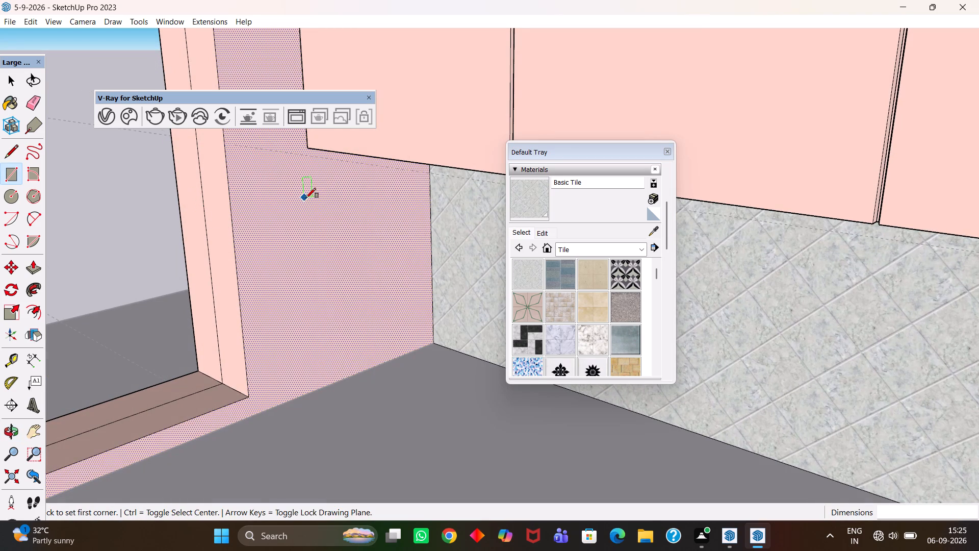
# Add a guide along the wall cabinet's bottom edge and draw a 2' by 2' rectangle from it down to the counter corner.
pyautogui.moveTo(323, 212); pyautogui.dragTo(230, 145, button='middle')
pyautogui.scroll(1, 310, 204)
pyautogui.press('t')
pyautogui.doubleClick(348, 136)
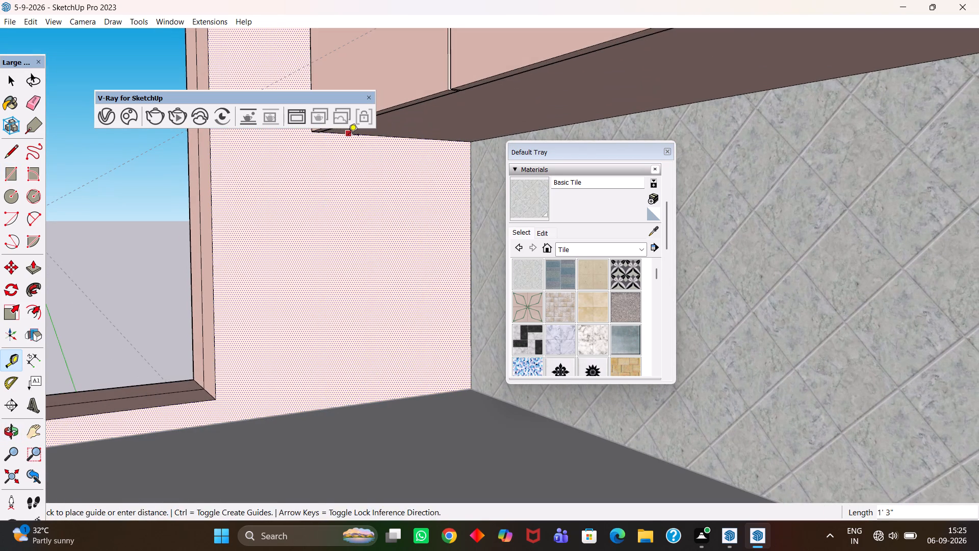
pyautogui.moveTo(332, 170); pyautogui.dragTo(360, 251, button='middle')
pyautogui.press('r')
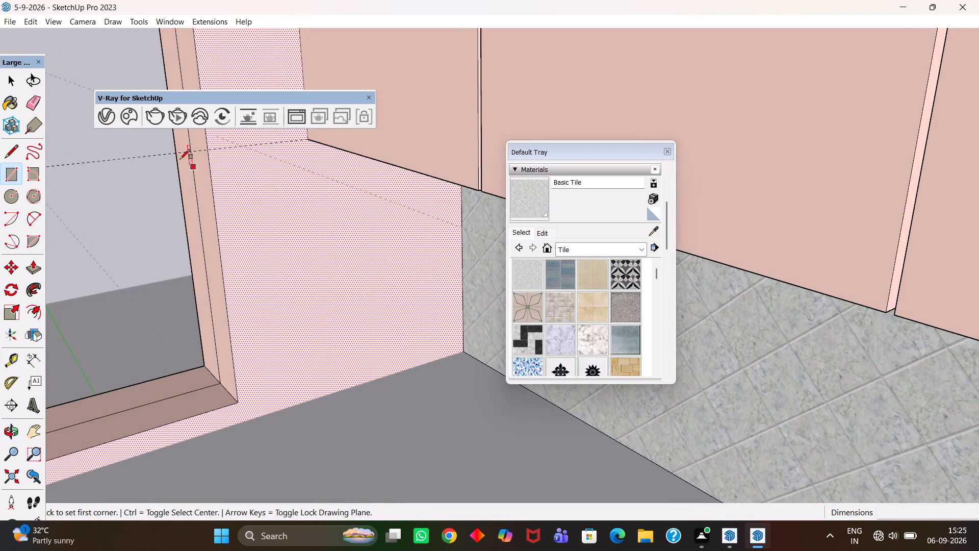
pyautogui.click(207, 151)
pyautogui.click(462, 353)
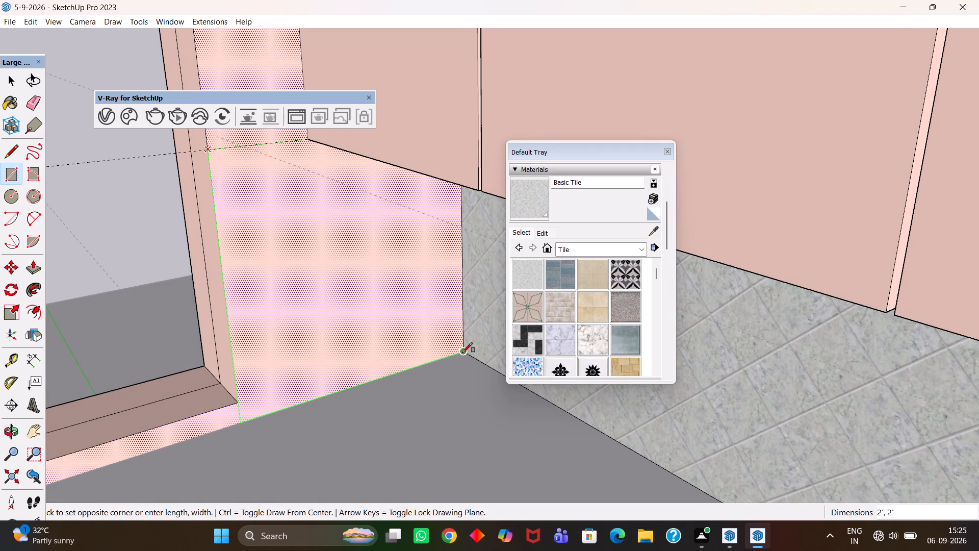
# Paint the new rectangle between the window frame and the backsplash corner with Basic Tile.
pyautogui.press('b')
pyautogui.click(342, 322)
# Paint the narrow wall strip between the window sill and the countertop with Basic Tile.
pyautogui.moveTo(345, 326); pyautogui.dragTo(305, 348, button='middle')
pyautogui.press('h')
pyautogui.moveTo(265, 365); pyautogui.dragTo(458, 277)
pyautogui.moveTo(338, 319); pyautogui.dragTo(381, 313)
pyautogui.moveTo(387, 323); pyautogui.dragTo(366, 335, button='middle')
pyautogui.press('b')
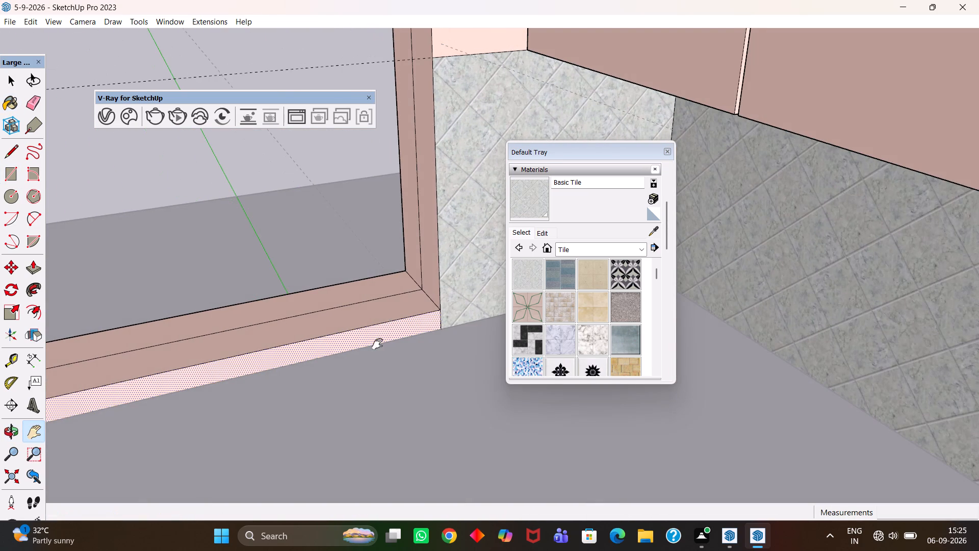
pyautogui.click(370, 335)
# Draw a 2' by 2' rectangle on the wall at the window's other side, from the counter's inner corner up to the guide.
pyautogui.moveTo(376, 340); pyautogui.dragTo(344, 349, button='middle')
pyautogui.scroll(1, 348, 349)
pyautogui.press('h')
pyautogui.moveTo(272, 341); pyautogui.dragTo(457, 304)
pyautogui.moveTo(206, 323); pyautogui.dragTo(413, 324)
pyautogui.moveTo(116, 339); pyautogui.dragTo(305, 337)
pyautogui.moveTo(302, 360); pyautogui.dragTo(208, 370, button='middle')
pyautogui.scroll(-2, 201, 366)
pyautogui.moveTo(154, 357); pyautogui.dragTo(470, 353)
pyautogui.moveTo(207, 352); pyautogui.dragTo(217, 352)
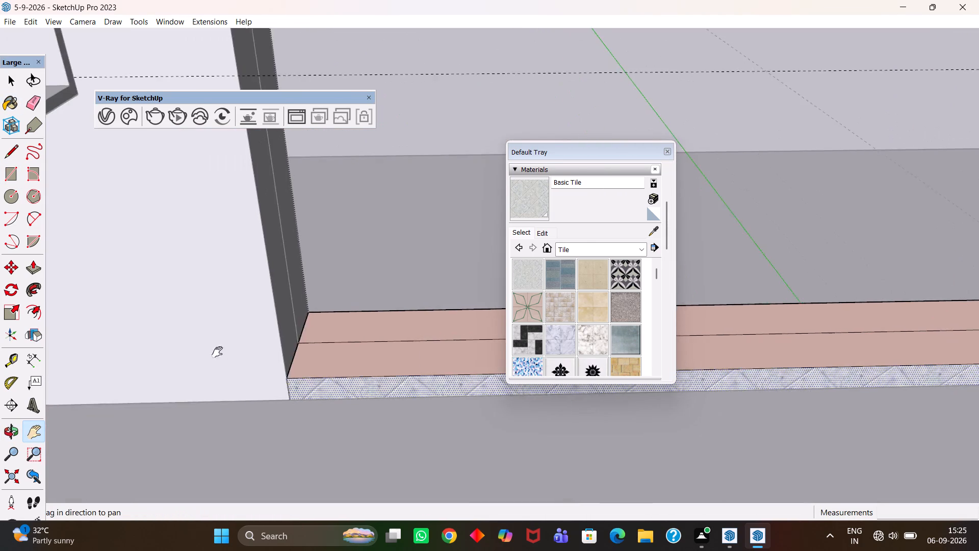
pyautogui.moveTo(217, 352); pyautogui.dragTo(287, 361)
pyautogui.moveTo(304, 367); pyautogui.dragTo(277, 375, button='middle')
pyautogui.scroll(-2, 280, 367)
pyautogui.moveTo(260, 340); pyautogui.dragTo(317, 402)
pyautogui.moveTo(319, 402); pyautogui.dragTo(247, 286, button='middle')
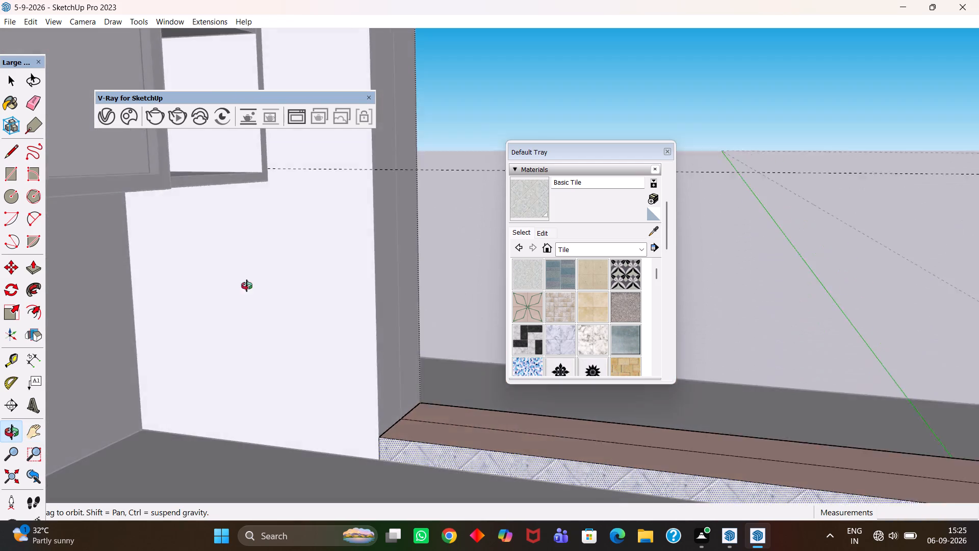
pyautogui.moveTo(247, 286); pyautogui.dragTo(272, 283, button='middle')
pyautogui.scroll(1, 272, 283)
pyautogui.press('space')
pyautogui.click(258, 298)
pyautogui.moveTo(244, 324); pyautogui.dragTo(272, 291, button='middle')
pyautogui.scroll(1, 270, 288)
pyautogui.press('h')
pyautogui.moveTo(257, 339); pyautogui.dragTo(276, 311)
pyautogui.middleClick(276, 312)
pyautogui.press('space')
pyautogui.scroll(1, 278, 315)
pyautogui.click(274, 309)
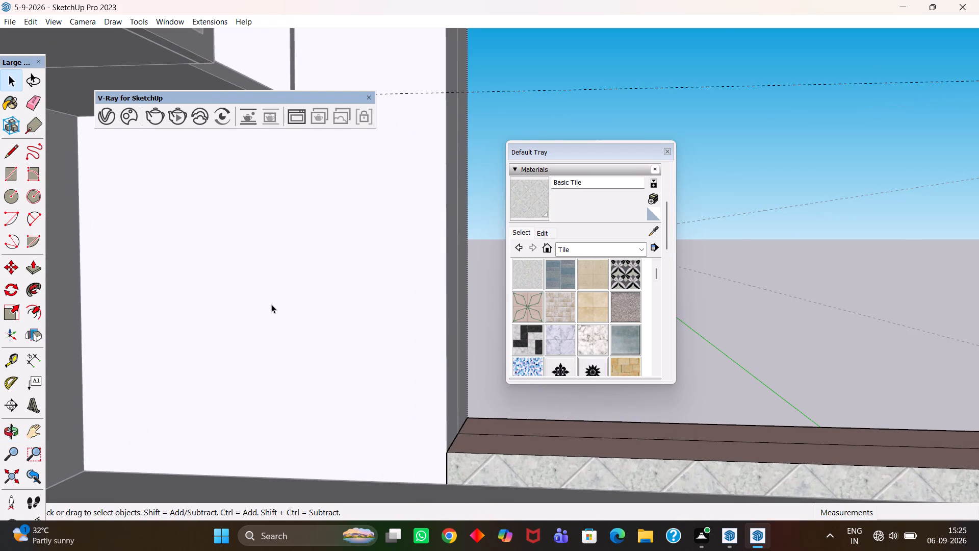
pyautogui.scroll(-3, 271, 304)
pyautogui.moveTo(268, 298); pyautogui.dragTo(253, 313, button='middle')
pyautogui.scroll(1, 263, 300)
pyautogui.press('r')
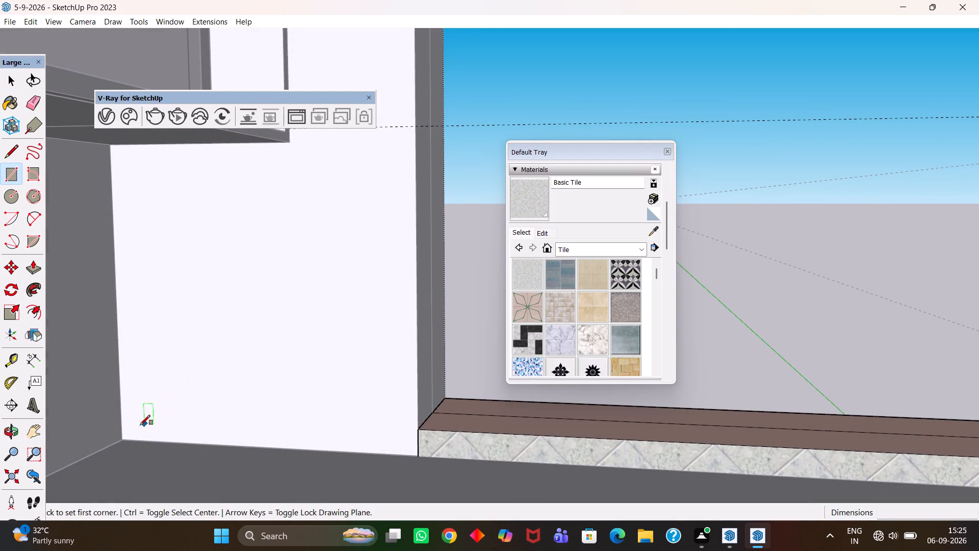
pyautogui.click(122, 436)
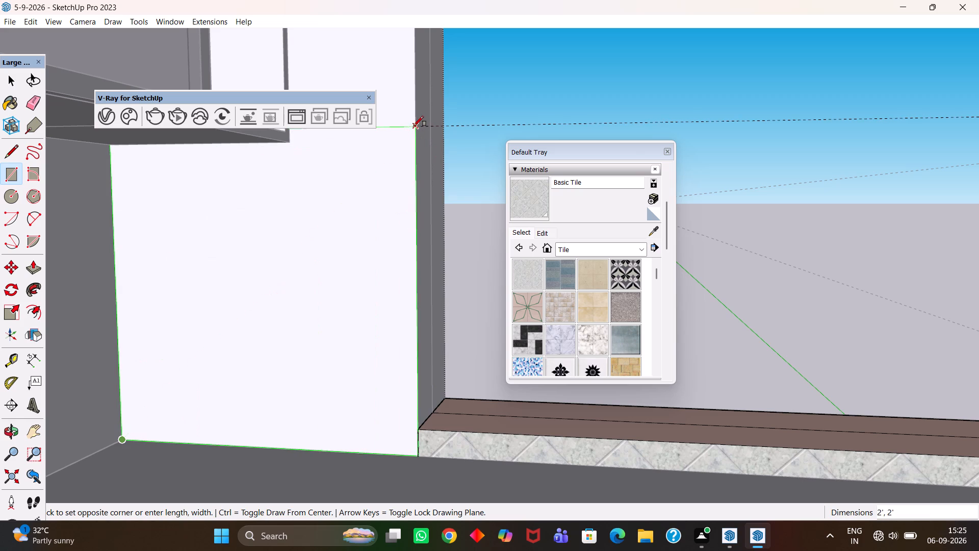
pyautogui.click(414, 126)
# Paint the new rectangle beside the window with Basic Tile.
pyautogui.press('space')
pyautogui.click(338, 216)
pyautogui.press('b')
pyautogui.click(331, 230)
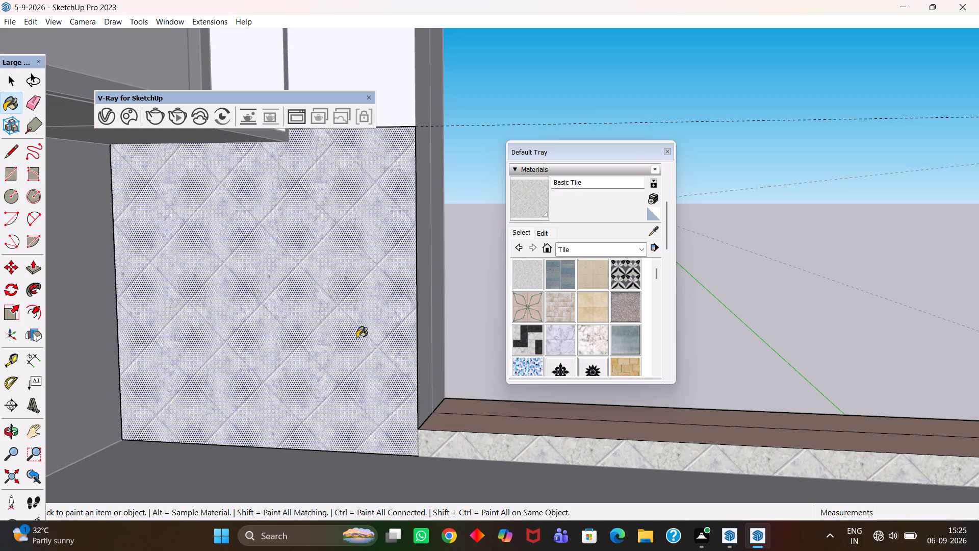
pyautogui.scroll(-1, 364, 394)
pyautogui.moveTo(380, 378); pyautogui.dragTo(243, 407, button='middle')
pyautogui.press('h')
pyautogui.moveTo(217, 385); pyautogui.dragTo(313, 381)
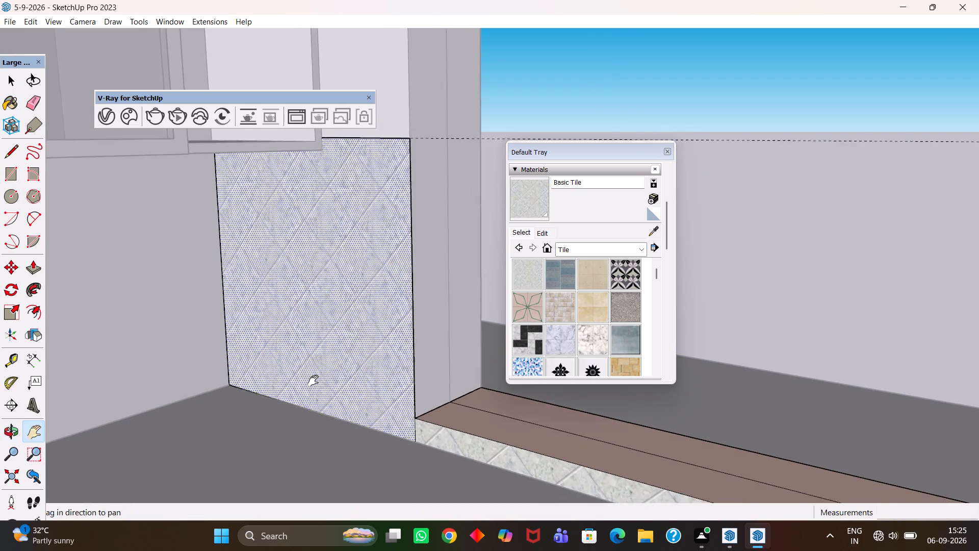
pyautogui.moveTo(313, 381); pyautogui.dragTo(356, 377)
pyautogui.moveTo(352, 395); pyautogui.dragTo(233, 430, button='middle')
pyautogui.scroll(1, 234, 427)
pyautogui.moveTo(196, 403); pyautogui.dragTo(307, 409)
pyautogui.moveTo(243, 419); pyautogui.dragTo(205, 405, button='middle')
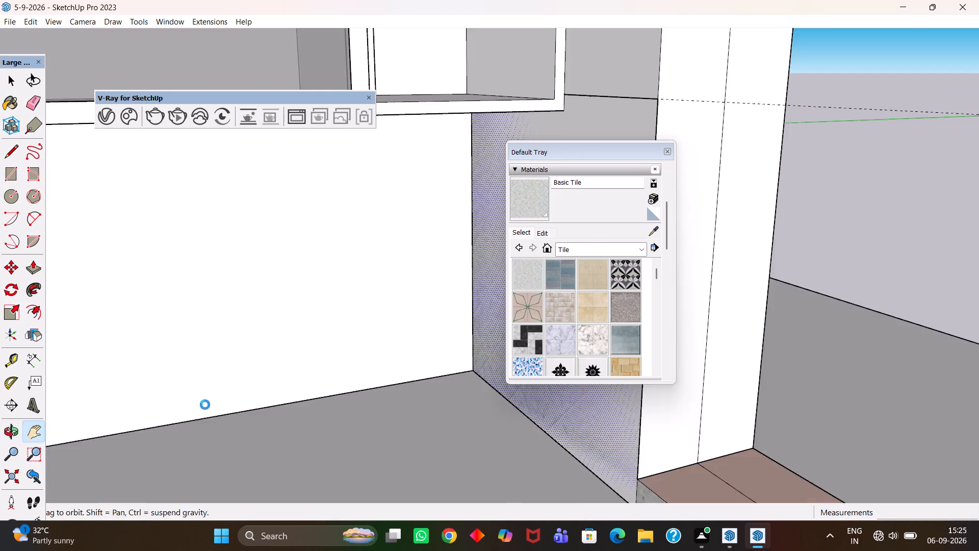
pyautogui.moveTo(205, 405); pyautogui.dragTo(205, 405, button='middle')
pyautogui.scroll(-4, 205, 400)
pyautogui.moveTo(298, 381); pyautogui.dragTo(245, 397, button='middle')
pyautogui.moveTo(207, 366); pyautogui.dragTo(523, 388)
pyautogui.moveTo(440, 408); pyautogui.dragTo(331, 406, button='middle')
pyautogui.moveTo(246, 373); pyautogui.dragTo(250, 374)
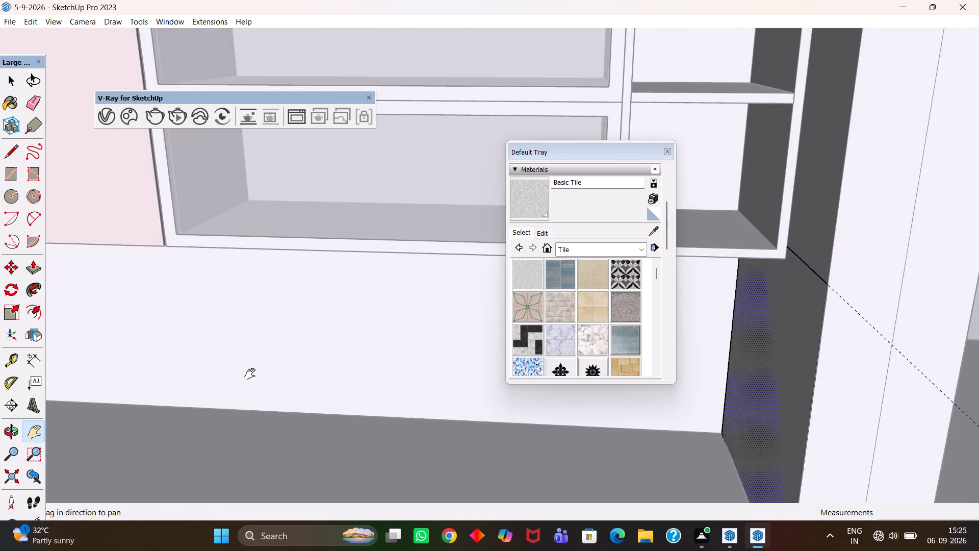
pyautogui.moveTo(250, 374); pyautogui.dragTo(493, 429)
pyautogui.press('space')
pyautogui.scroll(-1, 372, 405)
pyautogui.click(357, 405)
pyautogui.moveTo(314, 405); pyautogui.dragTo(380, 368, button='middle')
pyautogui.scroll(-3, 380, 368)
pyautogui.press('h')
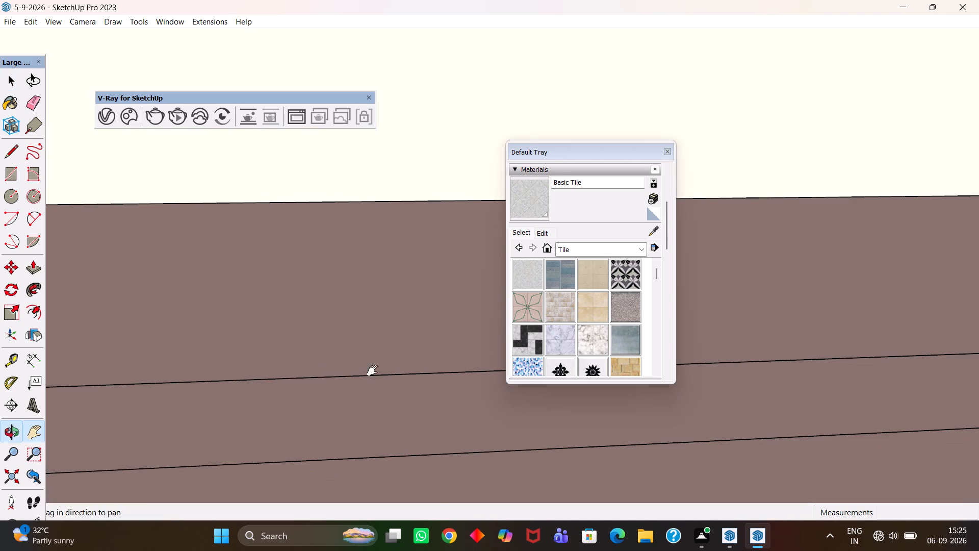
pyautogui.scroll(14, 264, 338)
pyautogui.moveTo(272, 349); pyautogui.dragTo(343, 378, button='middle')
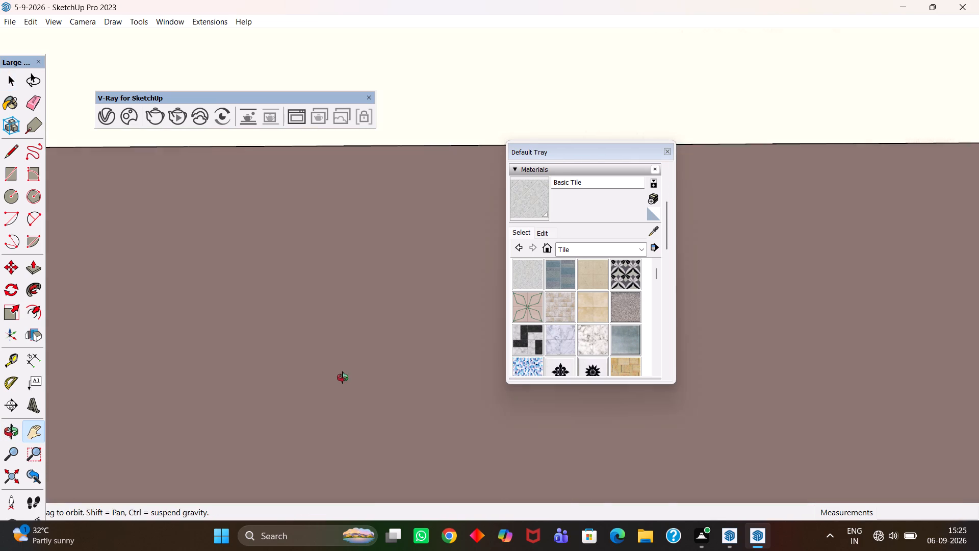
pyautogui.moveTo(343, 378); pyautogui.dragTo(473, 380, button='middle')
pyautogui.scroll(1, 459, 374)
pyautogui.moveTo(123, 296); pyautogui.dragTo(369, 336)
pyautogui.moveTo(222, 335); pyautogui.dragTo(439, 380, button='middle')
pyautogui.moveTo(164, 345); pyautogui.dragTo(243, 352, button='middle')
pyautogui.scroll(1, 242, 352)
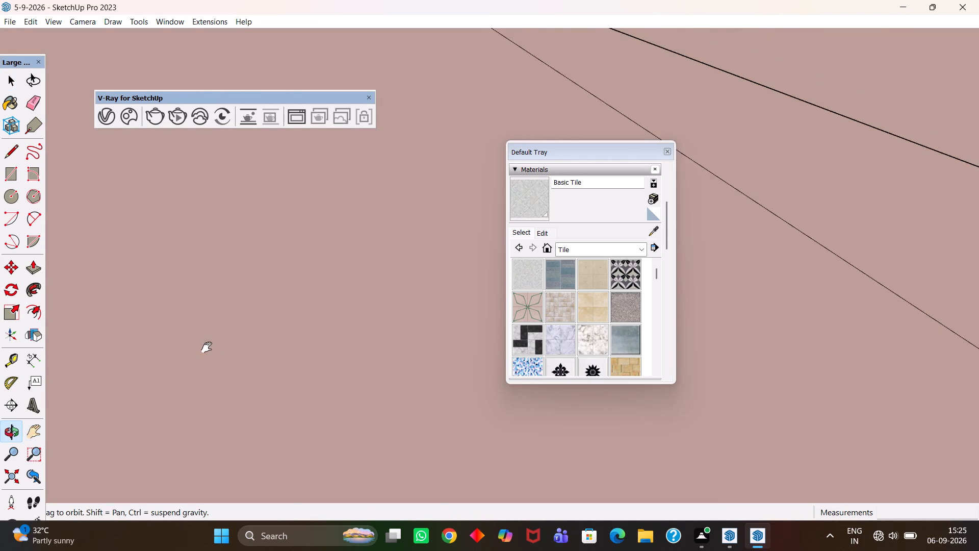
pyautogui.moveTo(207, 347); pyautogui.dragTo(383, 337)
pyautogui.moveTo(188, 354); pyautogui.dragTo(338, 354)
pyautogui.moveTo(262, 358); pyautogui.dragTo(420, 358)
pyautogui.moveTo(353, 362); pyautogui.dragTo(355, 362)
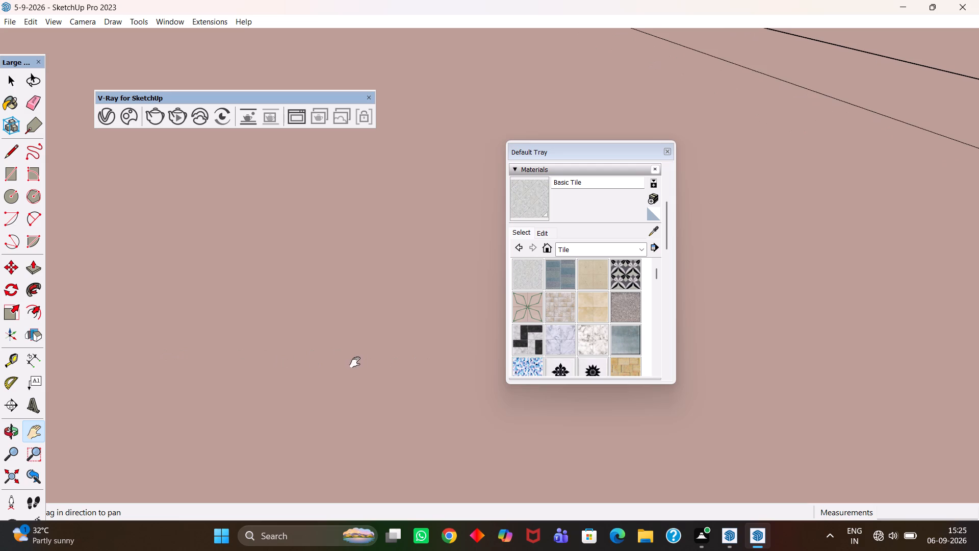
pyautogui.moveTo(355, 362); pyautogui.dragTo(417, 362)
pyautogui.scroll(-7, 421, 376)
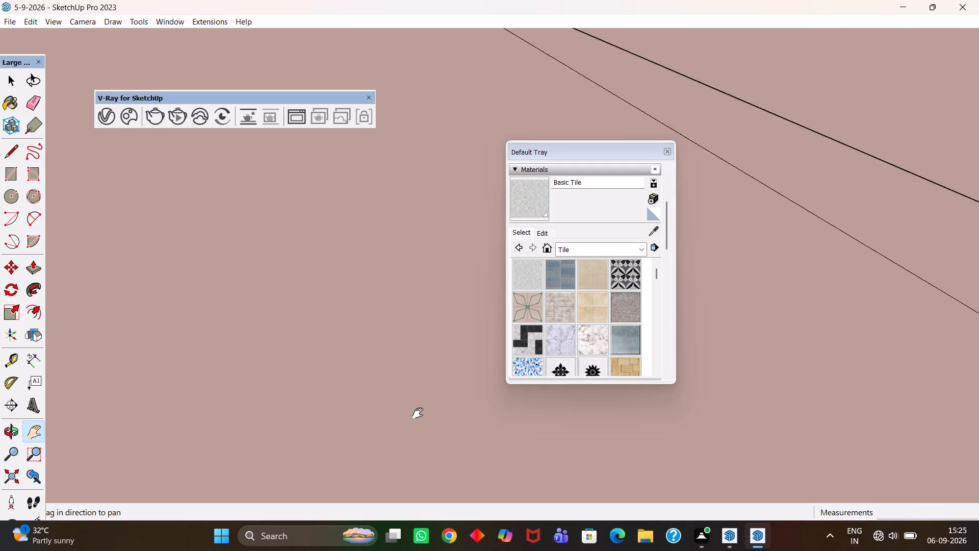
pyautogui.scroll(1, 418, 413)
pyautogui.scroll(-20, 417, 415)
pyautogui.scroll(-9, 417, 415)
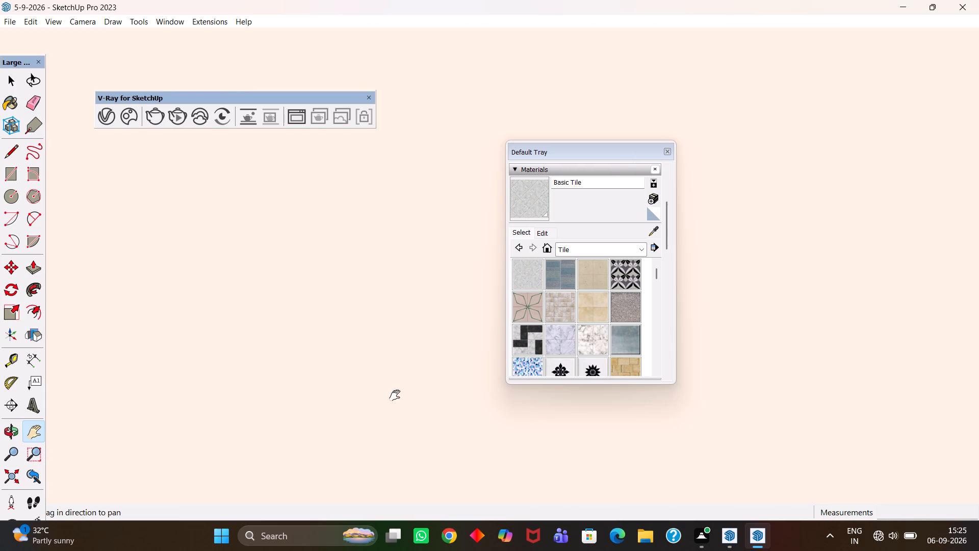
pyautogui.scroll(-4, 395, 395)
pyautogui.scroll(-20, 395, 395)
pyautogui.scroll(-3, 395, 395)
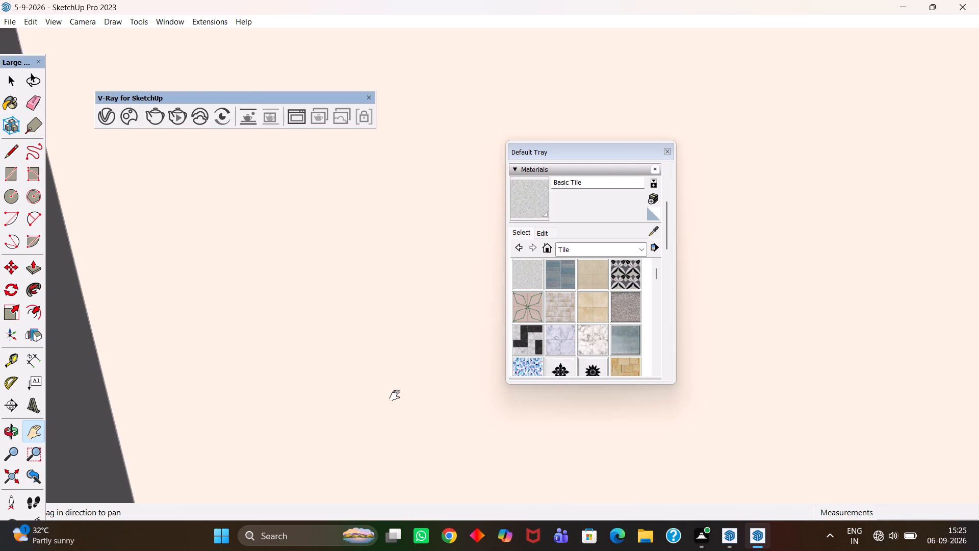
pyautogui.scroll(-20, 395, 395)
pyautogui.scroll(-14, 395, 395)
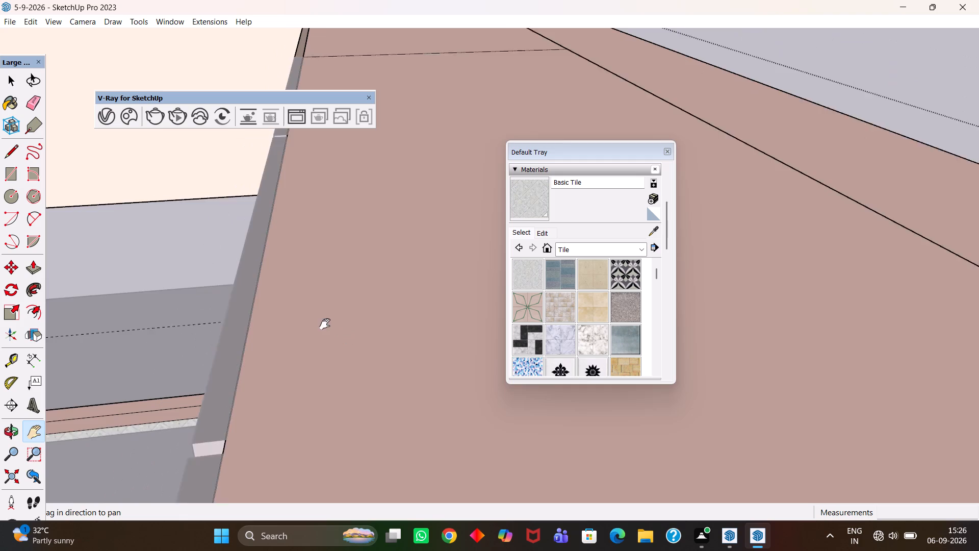
# Open the long wall's group for editing and paint the backsplash face between the counter and wall cabinets with Basic Tile.
pyautogui.moveTo(184, 284); pyautogui.dragTo(432, 273)
pyautogui.moveTo(204, 322); pyautogui.dragTo(367, 315)
pyautogui.scroll(-4, 349, 314)
pyautogui.moveTo(825, 221); pyautogui.dragTo(514, 364)
pyautogui.scroll(-5, 371, 286)
pyautogui.moveTo(290, 349); pyautogui.dragTo(316, 197)
pyautogui.scroll(-5, 294, 215)
pyautogui.scroll(1, 322, 239)
pyautogui.moveTo(322, 240); pyautogui.dragTo(291, 347, button='middle')
pyautogui.scroll(-7, 292, 348)
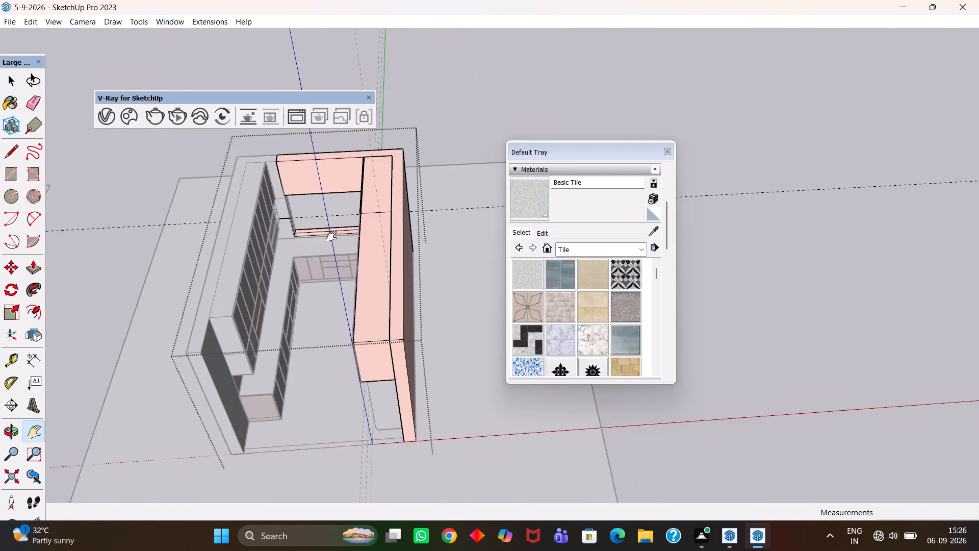
pyautogui.moveTo(331, 236); pyautogui.dragTo(398, 348)
pyautogui.scroll(7, 402, 317)
pyautogui.moveTo(329, 364); pyautogui.dragTo(269, 353, button='middle')
pyautogui.scroll(1, 269, 353)
pyautogui.moveTo(248, 358); pyautogui.dragTo(437, 204)
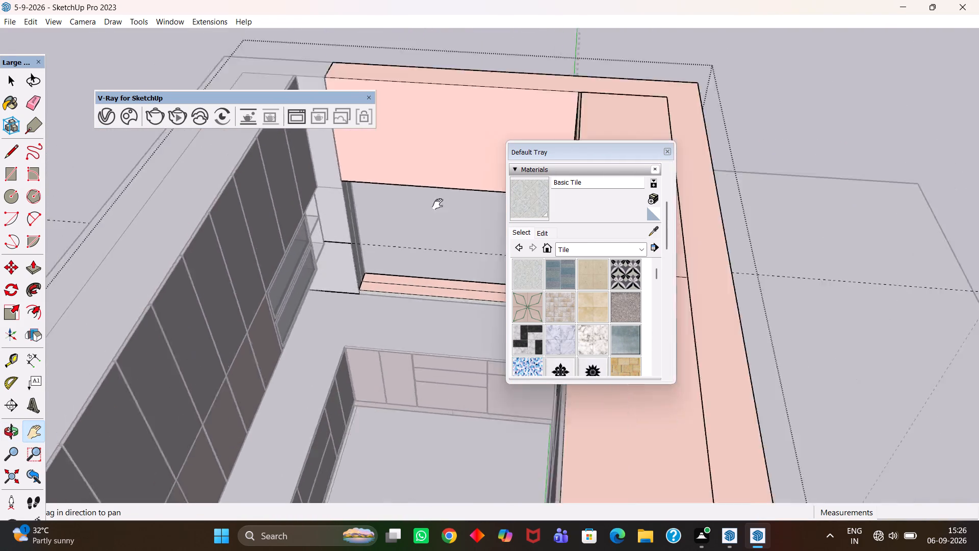
pyautogui.moveTo(437, 204); pyautogui.dragTo(509, 168)
pyautogui.moveTo(513, 294); pyautogui.dragTo(367, 266, button='middle')
pyautogui.moveTo(417, 393); pyautogui.dragTo(292, 269, button='middle')
pyautogui.moveTo(371, 457); pyautogui.dragTo(330, 240)
pyautogui.moveTo(398, 418); pyautogui.dragTo(398, 418)
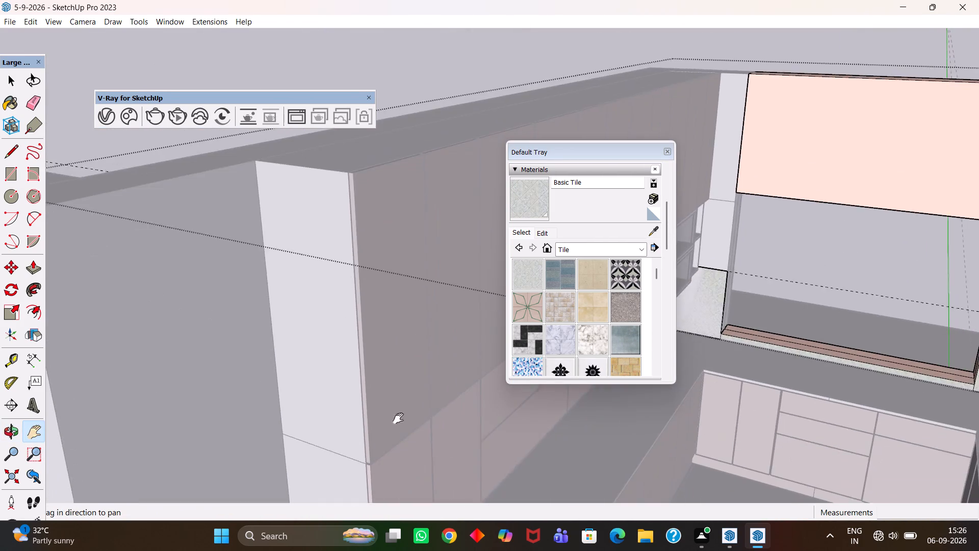
pyautogui.moveTo(398, 418); pyautogui.dragTo(344, 196)
pyautogui.moveTo(367, 379); pyautogui.dragTo(339, 208)
pyautogui.moveTo(312, 233); pyautogui.dragTo(287, 252, button='middle')
pyautogui.scroll(1, 285, 252)
pyautogui.press('space')
pyautogui.click(270, 261)
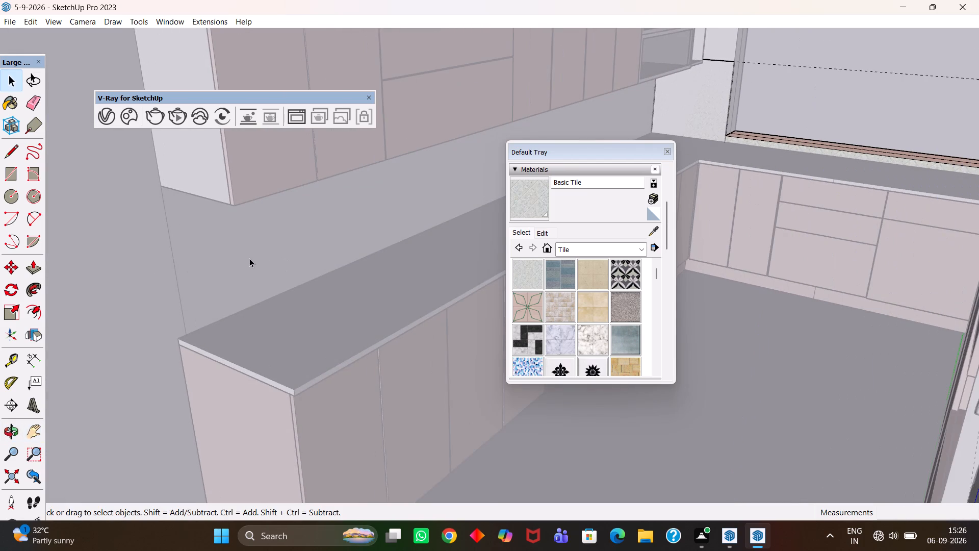
pyautogui.scroll(2, 249, 258)
pyautogui.doubleClick(248, 256)
pyautogui.click(241, 242)
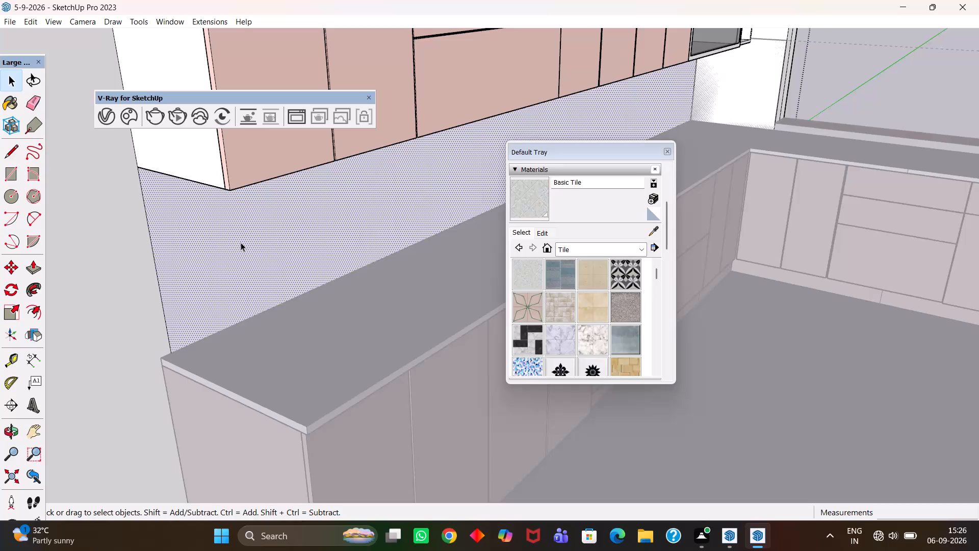
pyautogui.press('b')
pyautogui.click(236, 240)
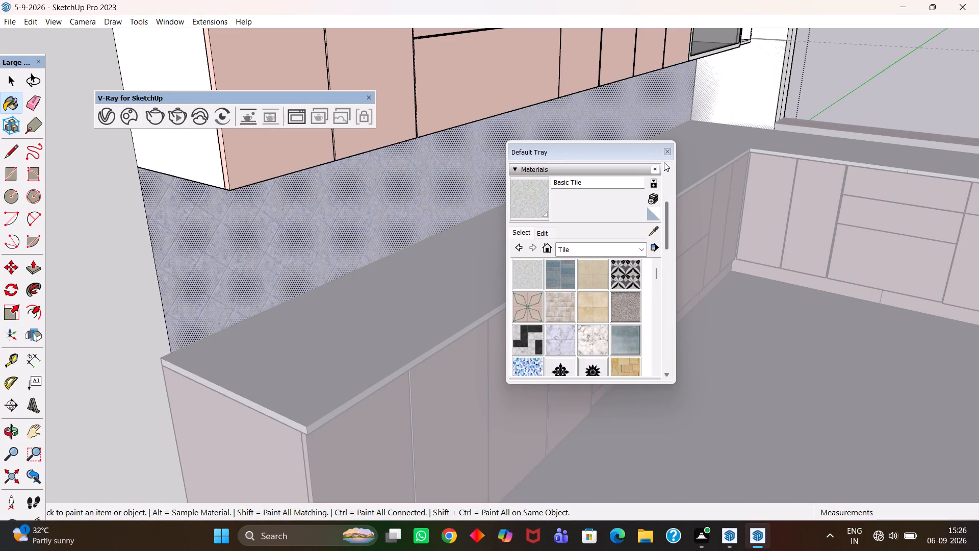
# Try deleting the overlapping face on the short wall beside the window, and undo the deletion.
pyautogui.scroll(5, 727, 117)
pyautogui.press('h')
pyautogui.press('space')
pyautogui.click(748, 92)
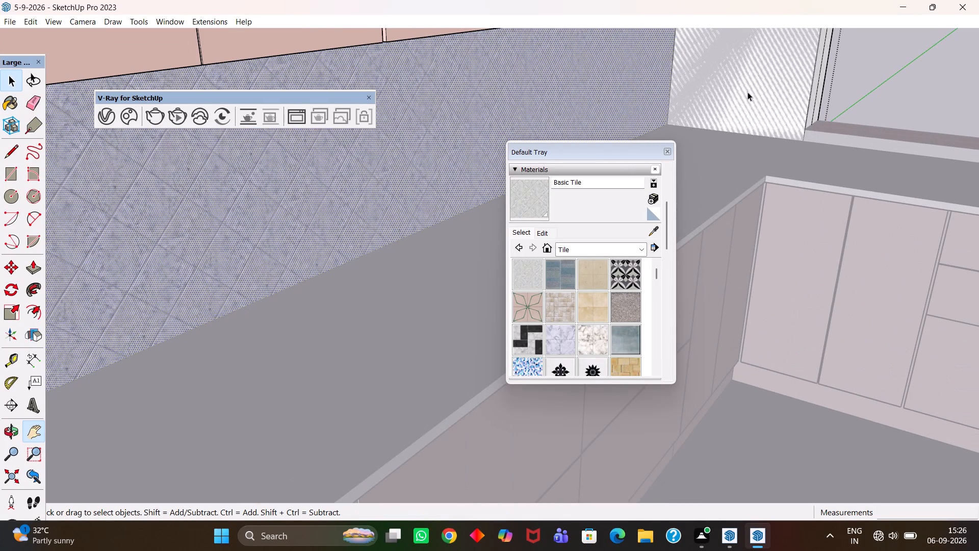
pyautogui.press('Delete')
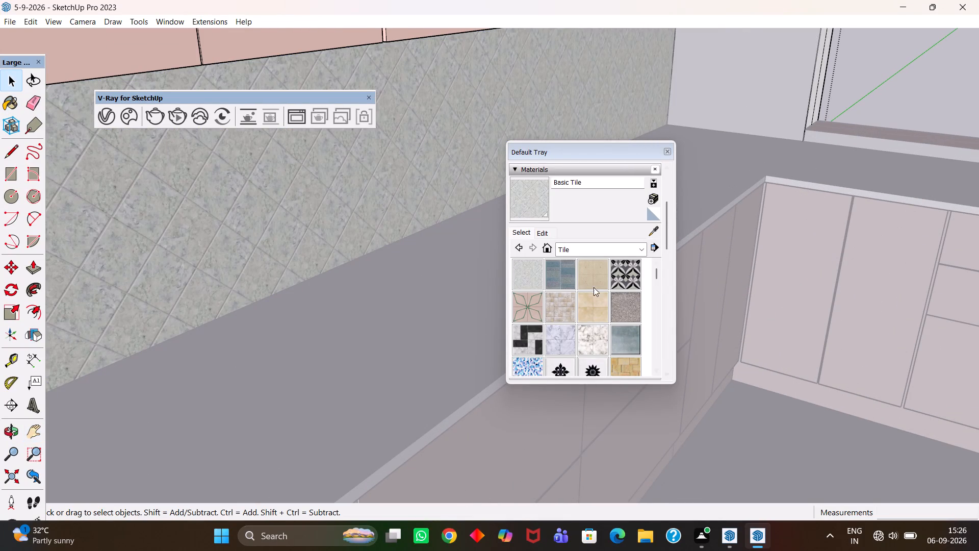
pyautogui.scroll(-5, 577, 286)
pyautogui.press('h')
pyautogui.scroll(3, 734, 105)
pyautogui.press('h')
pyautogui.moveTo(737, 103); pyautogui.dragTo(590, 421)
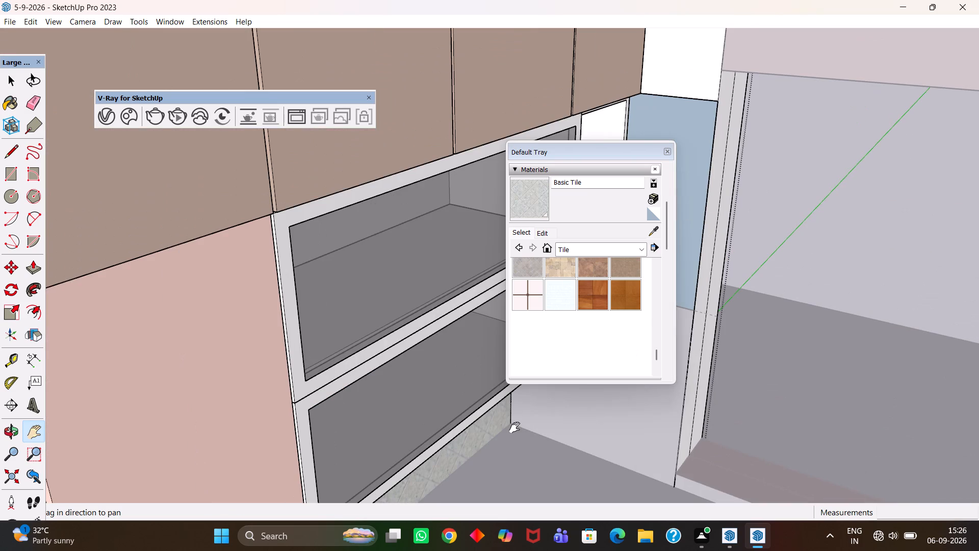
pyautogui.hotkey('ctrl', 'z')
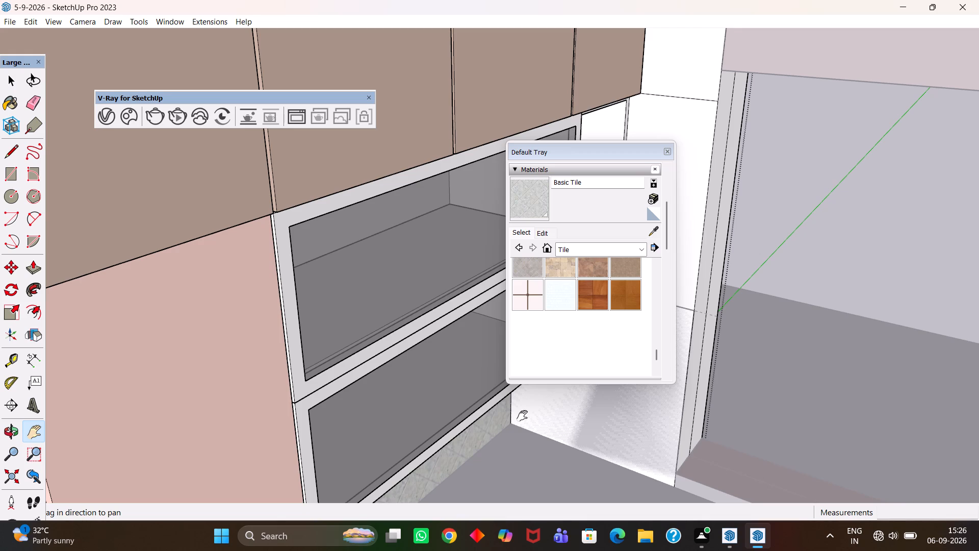
# Open the room walls' group for editing, select all its connected faces and paint them with Color M00.
pyautogui.click(667, 153)
pyautogui.scroll(-18, 523, 335)
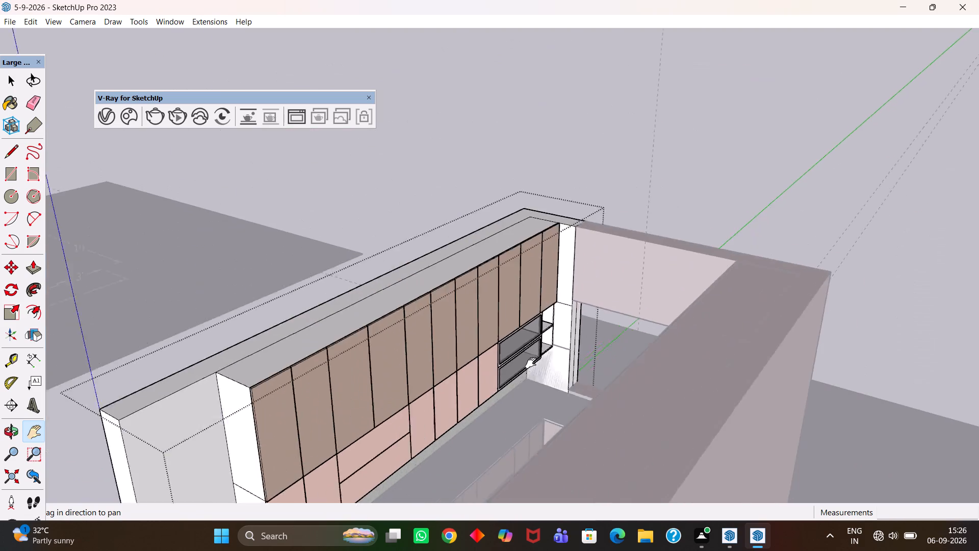
pyautogui.scroll(-2, 531, 363)
pyautogui.moveTo(532, 360); pyautogui.dragTo(620, 423, button='middle')
pyautogui.scroll(1, 537, 363)
pyautogui.scroll(3, 620, 423)
pyautogui.press('h')
pyautogui.moveTo(652, 435); pyautogui.dragTo(525, 272)
pyautogui.scroll(-5, 499, 262)
pyautogui.scroll(4, 491, 275)
pyautogui.moveTo(491, 277); pyautogui.dragTo(527, 323, button='middle')
pyautogui.press('space')
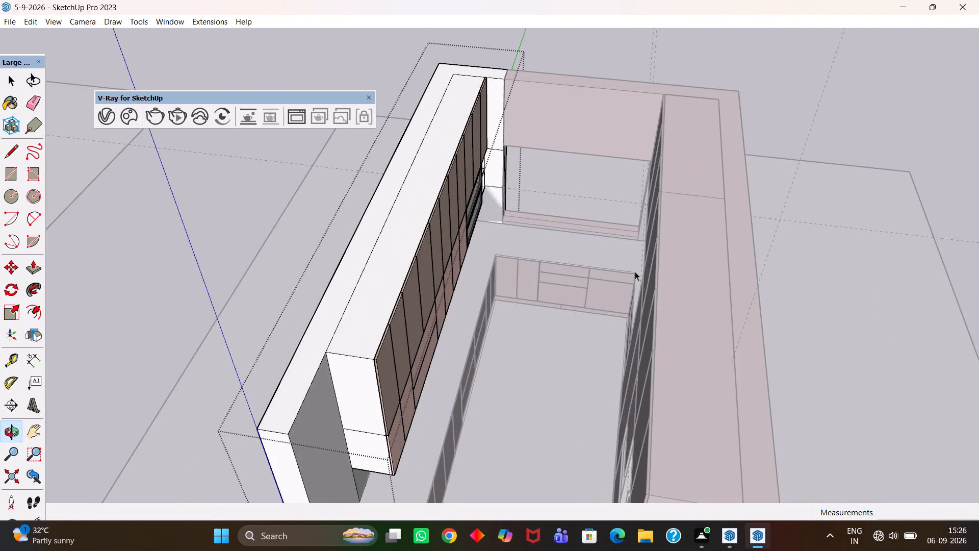
pyautogui.doubleClick(813, 96)
pyautogui.click(788, 95)
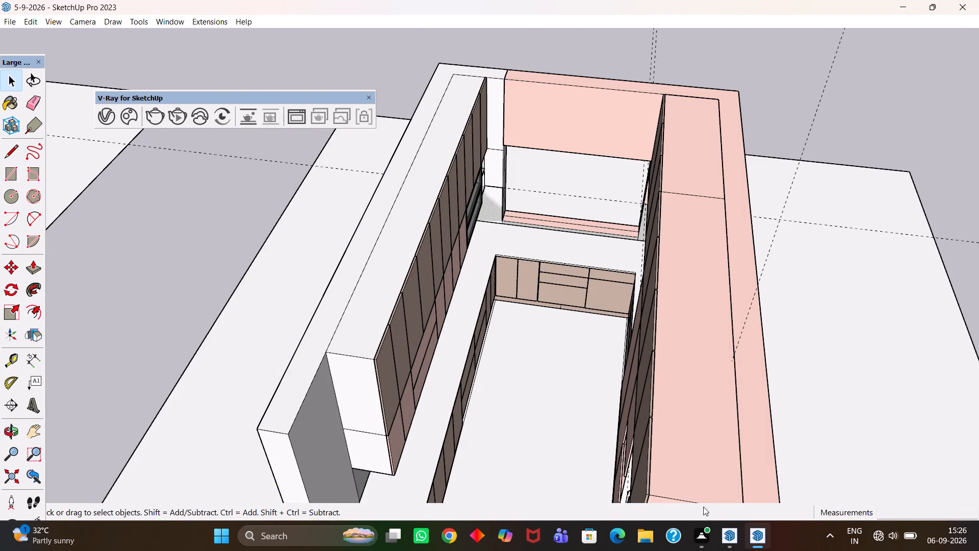
pyautogui.click(750, 382)
pyautogui.tripleClick(753, 382)
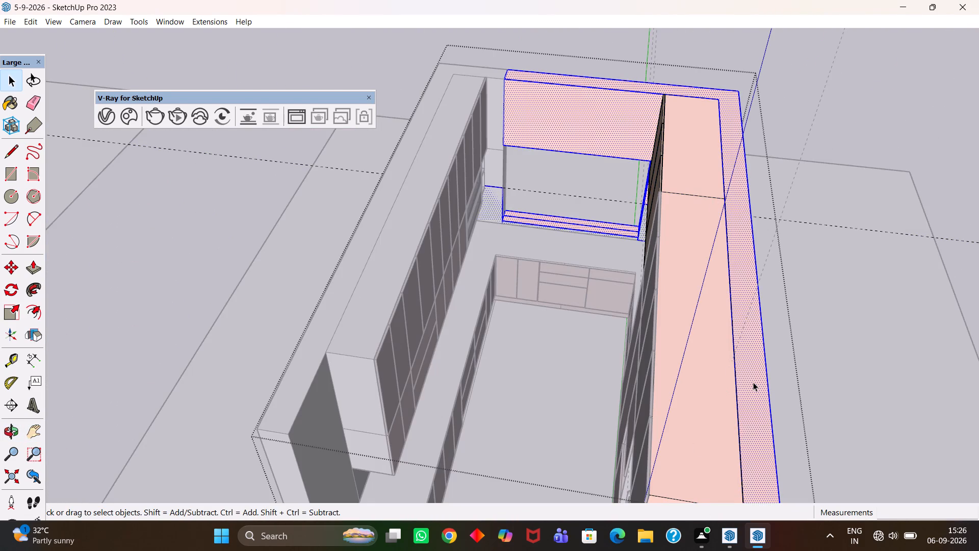
pyautogui.press('b')
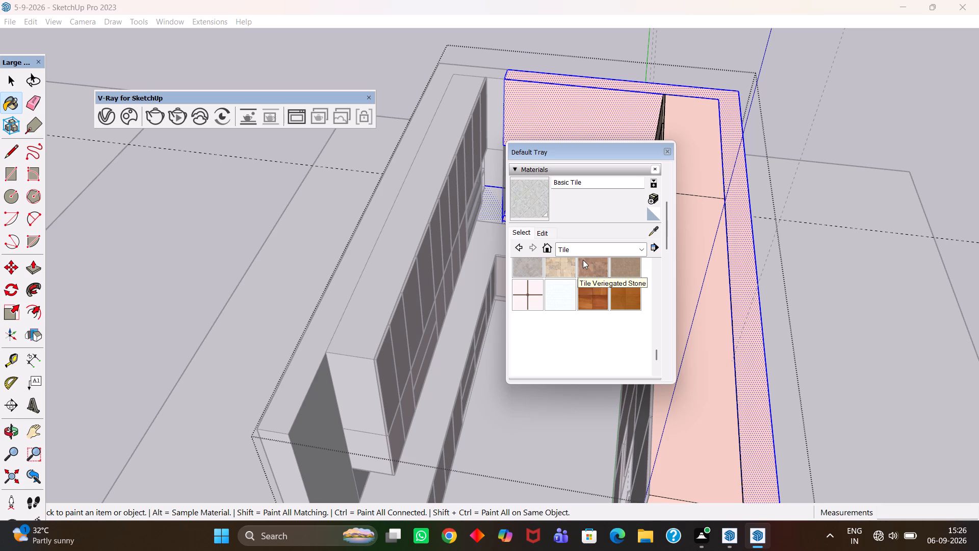
pyautogui.click(583, 248)
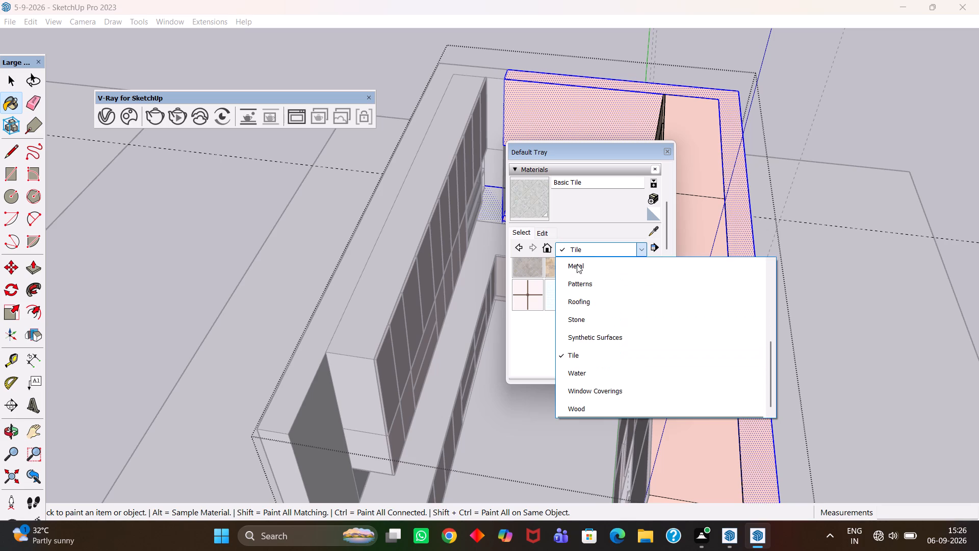
pyautogui.scroll(5, 602, 377)
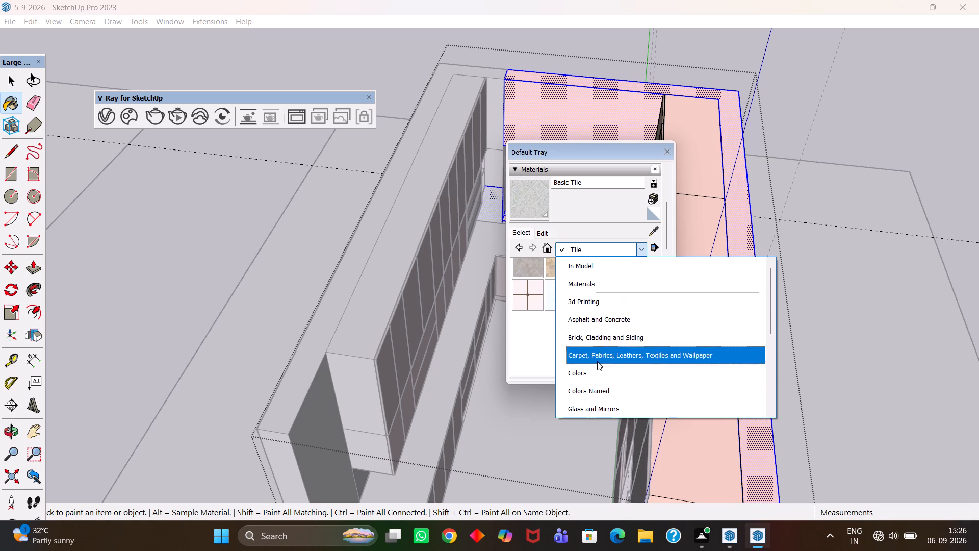
pyautogui.click(582, 374)
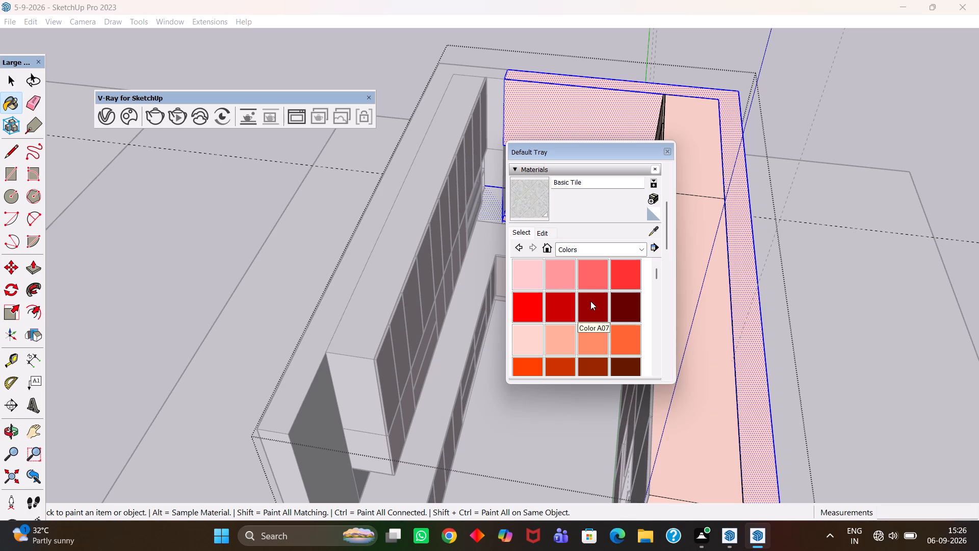
pyautogui.scroll(-9, 558, 309)
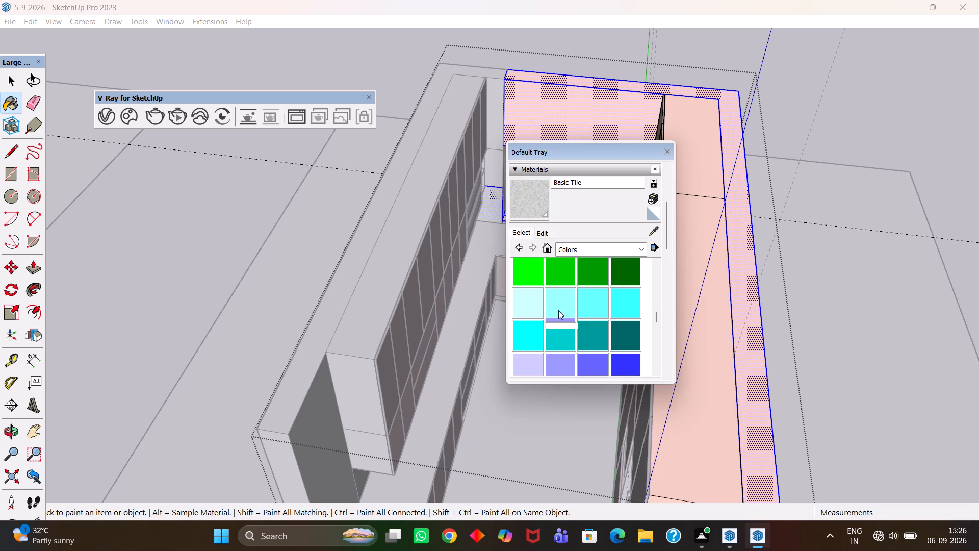
pyautogui.scroll(-4, 561, 315)
pyautogui.click(529, 266)
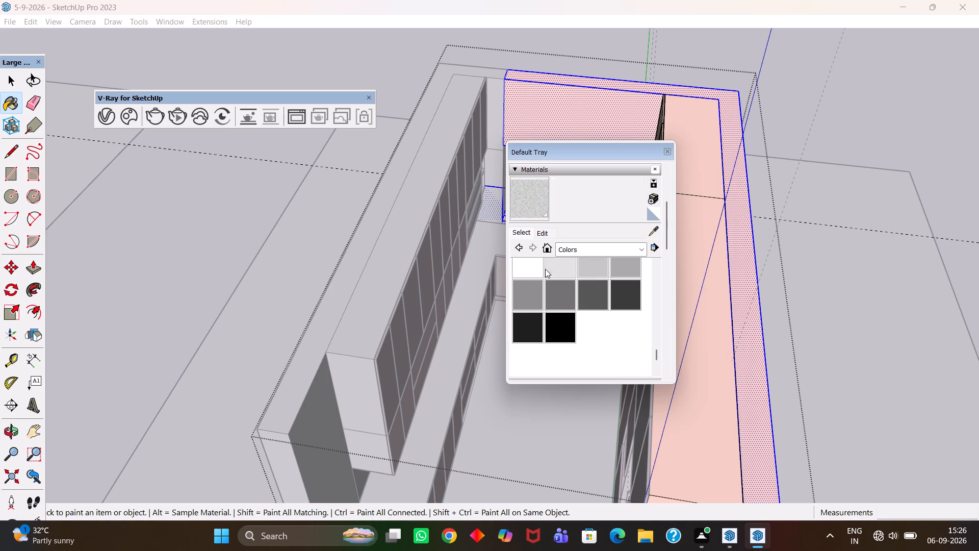
pyautogui.click(745, 313)
pyautogui.click(747, 291)
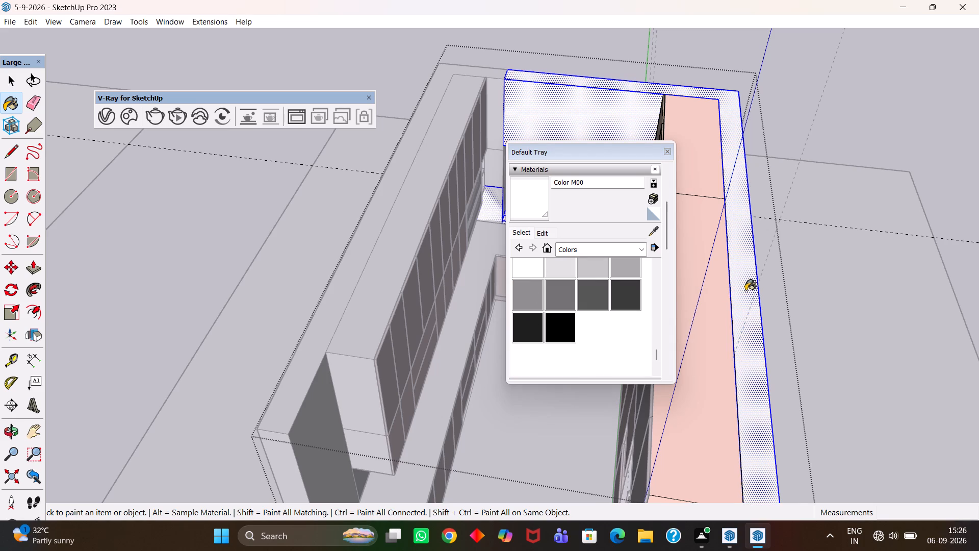
pyautogui.scroll(-3, 744, 293)
pyautogui.click(816, 144)
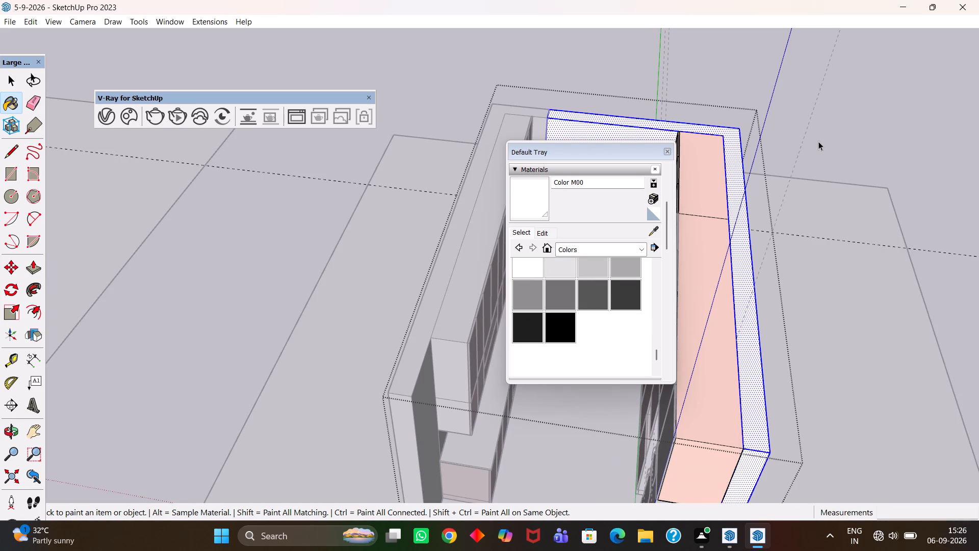
pyautogui.press('space')
pyautogui.click(668, 154)
pyautogui.click(812, 128)
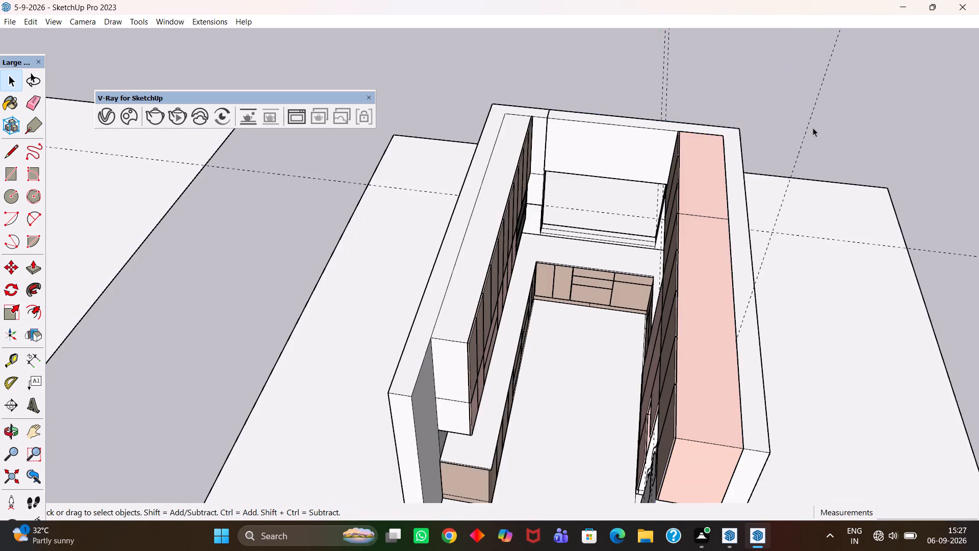
# Paint the kitchen countertop with Marble Carrara Gold Floor Tile from the Tile materials.
pyautogui.scroll(7, 641, 213)
pyautogui.moveTo(564, 289); pyautogui.dragTo(631, 196, button='middle')
pyautogui.scroll(2, 628, 252)
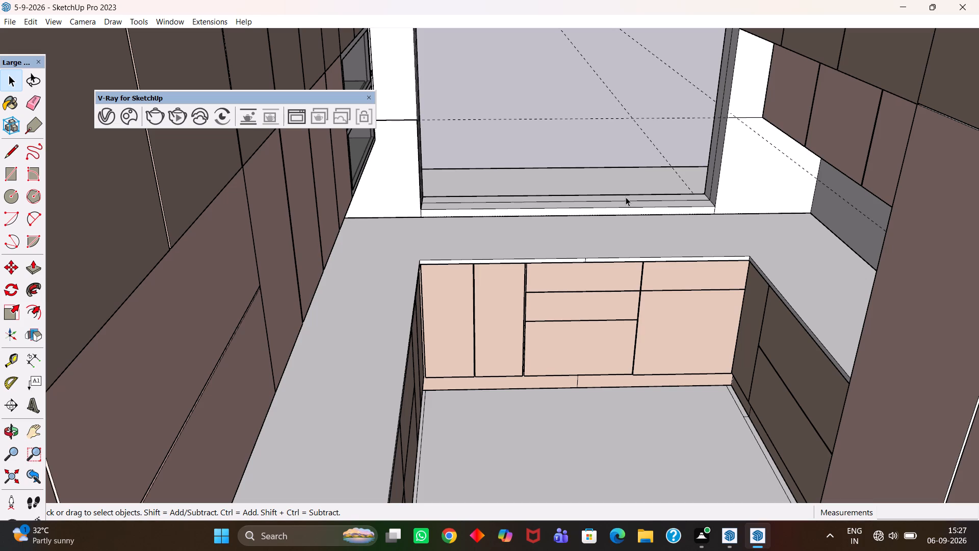
pyautogui.scroll(-3, 612, 224)
pyautogui.scroll(-11, 614, 279)
pyautogui.moveTo(588, 323); pyautogui.dragTo(586, 328, button='middle')
pyautogui.scroll(3, 588, 327)
pyautogui.press('h')
pyautogui.moveTo(629, 308); pyautogui.dragTo(528, 360)
pyautogui.scroll(-6, 528, 363)
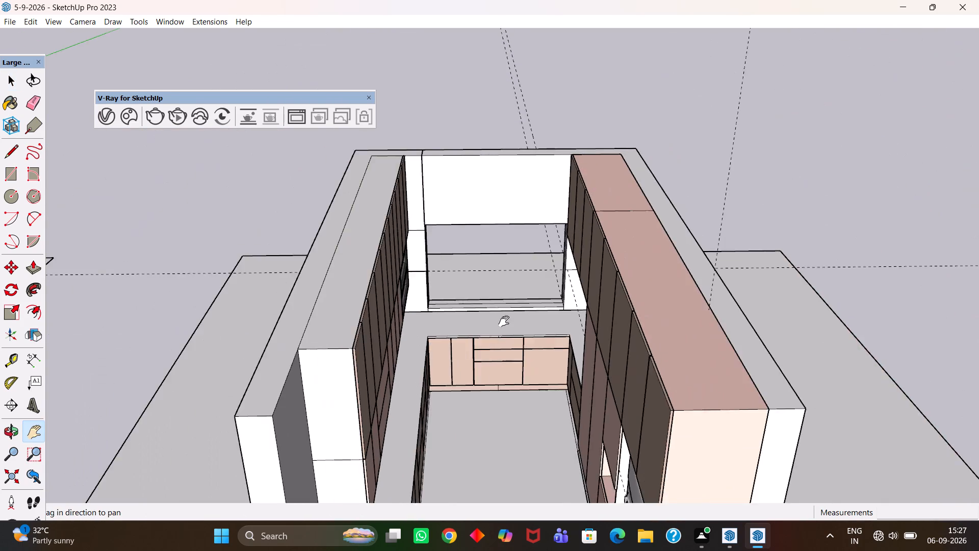
pyautogui.scroll(-3, 504, 321)
pyautogui.scroll(5, 504, 315)
pyautogui.moveTo(504, 315); pyautogui.dragTo(514, 377, button='middle')
pyautogui.press('space')
pyautogui.click(732, 133)
pyautogui.scroll(4, 645, 177)
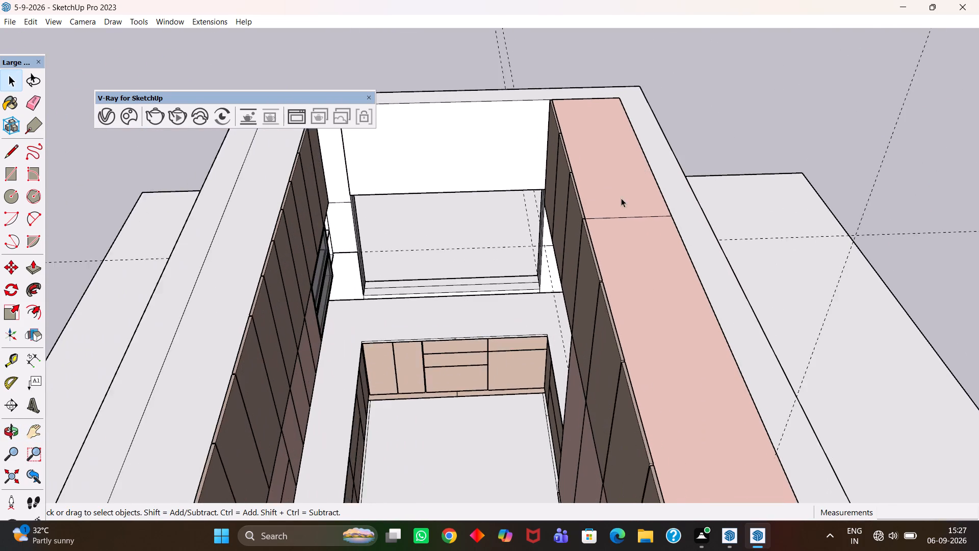
pyautogui.scroll(6, 621, 198)
pyautogui.press('b')
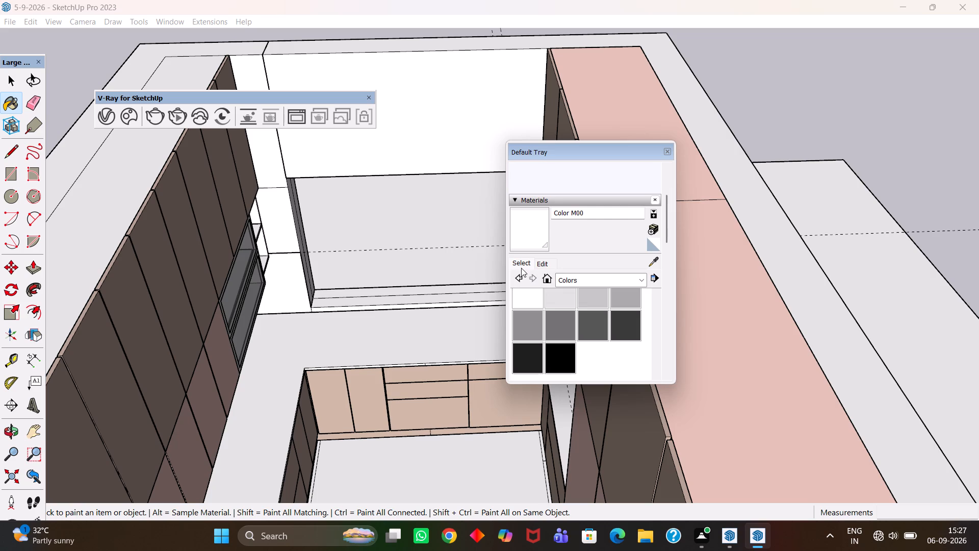
pyautogui.click(514, 264)
pyautogui.click(537, 263)
pyautogui.click(518, 264)
pyautogui.click(584, 281)
pyautogui.scroll(-3, 578, 335)
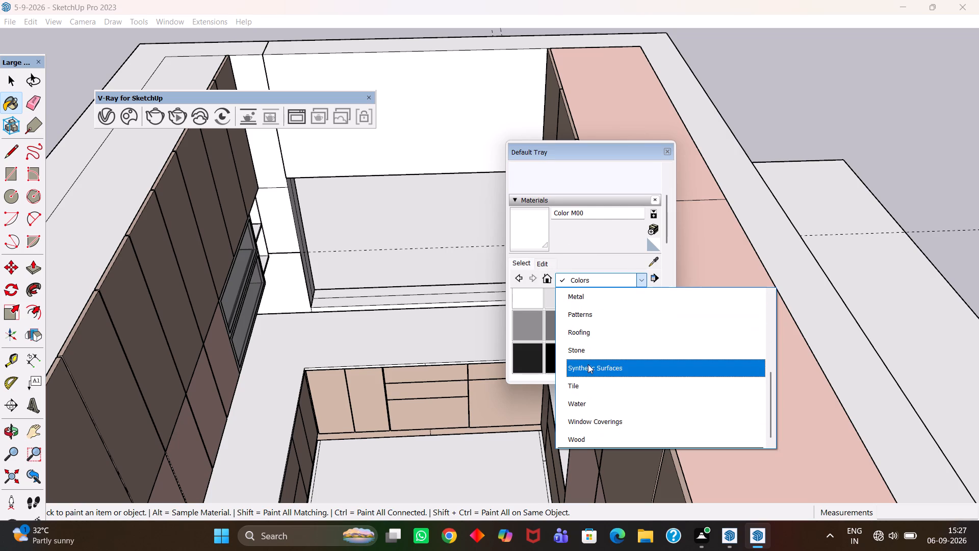
pyautogui.scroll(-1, 588, 364)
pyautogui.click(584, 387)
pyautogui.click(589, 368)
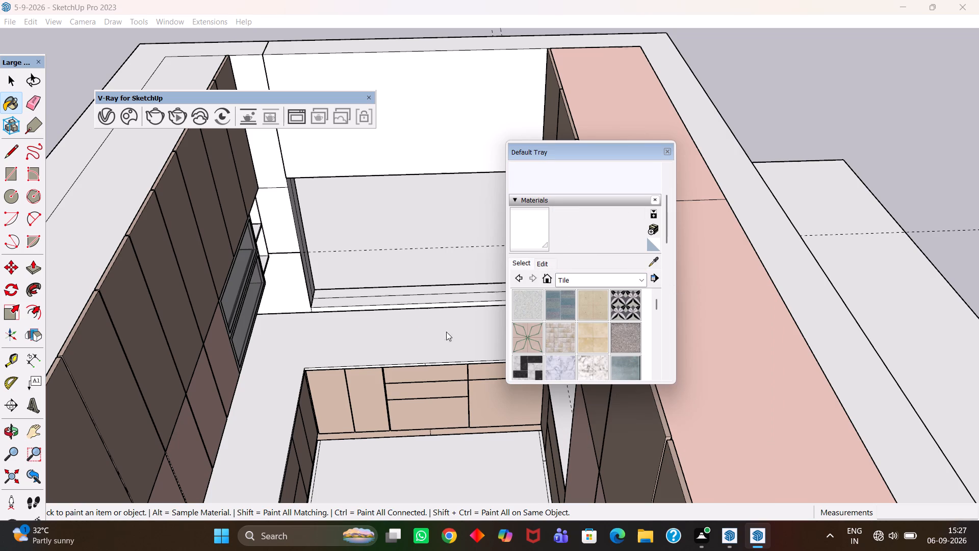
pyautogui.click(409, 326)
pyautogui.scroll(8, 423, 343)
pyautogui.scroll(-2, 364, 332)
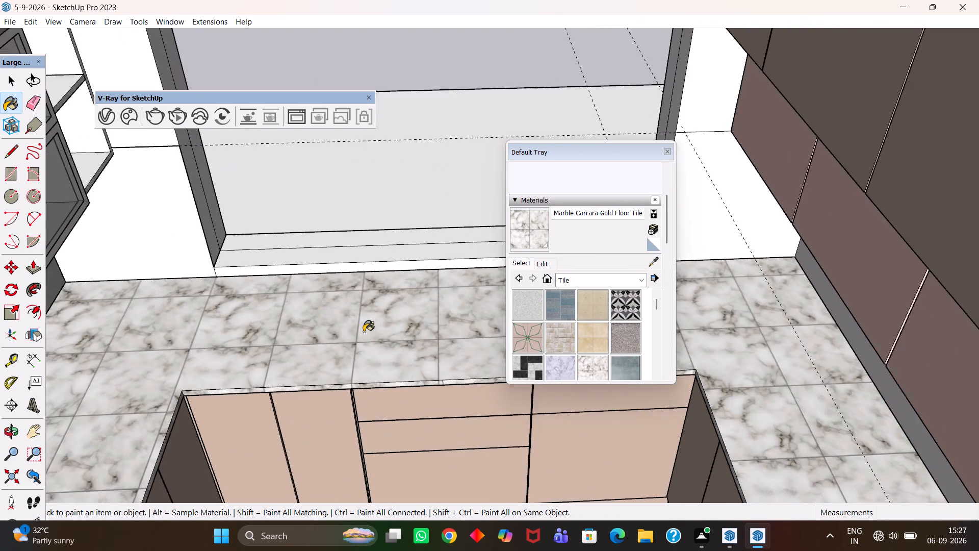
pyautogui.scroll(-8, 364, 332)
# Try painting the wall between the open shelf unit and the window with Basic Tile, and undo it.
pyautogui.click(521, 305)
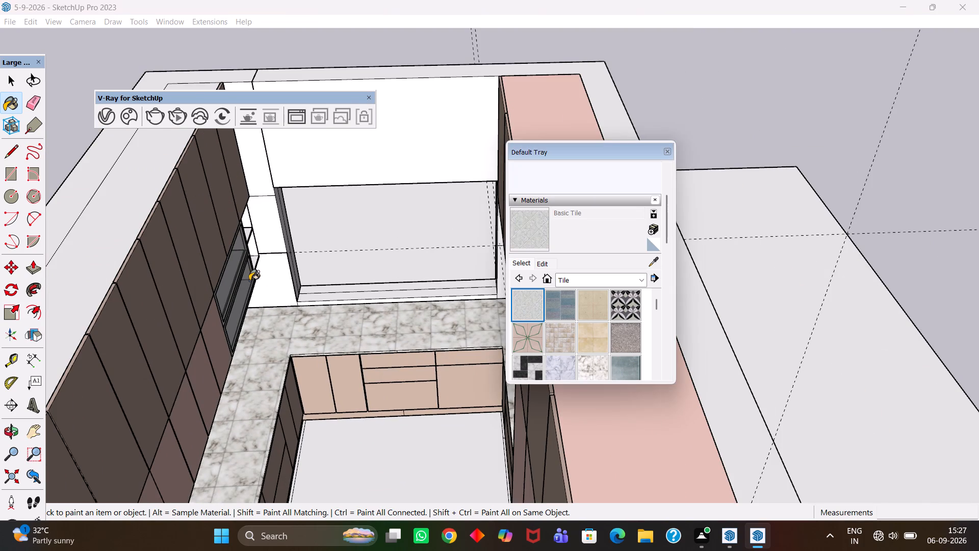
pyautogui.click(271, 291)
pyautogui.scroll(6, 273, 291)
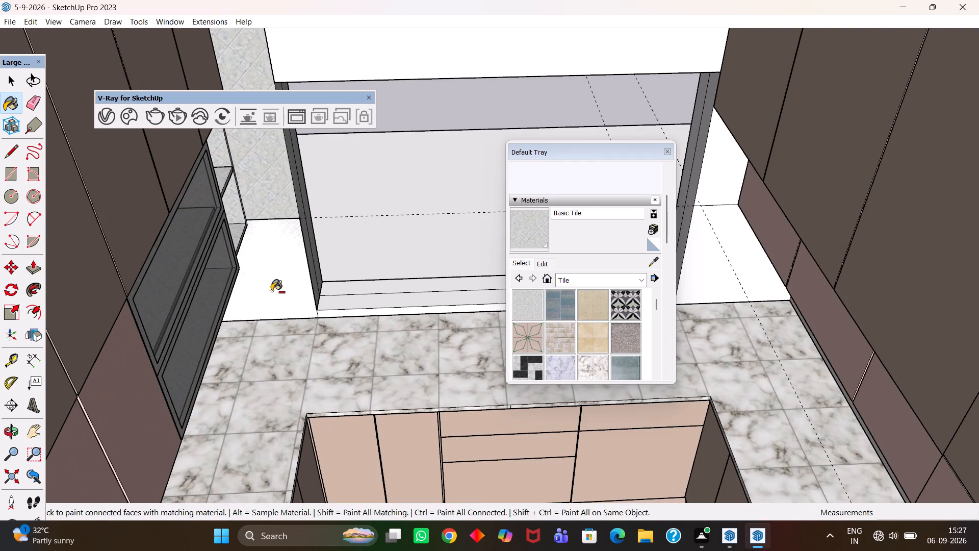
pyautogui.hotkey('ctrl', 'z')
# Open the wall group for editing and paint the narrow strip between the window sill and counter with Basic Tile.
pyautogui.scroll(4, 274, 292)
pyautogui.moveTo(282, 300); pyautogui.dragTo(274, 229, button='middle')
pyautogui.scroll(1, 253, 202)
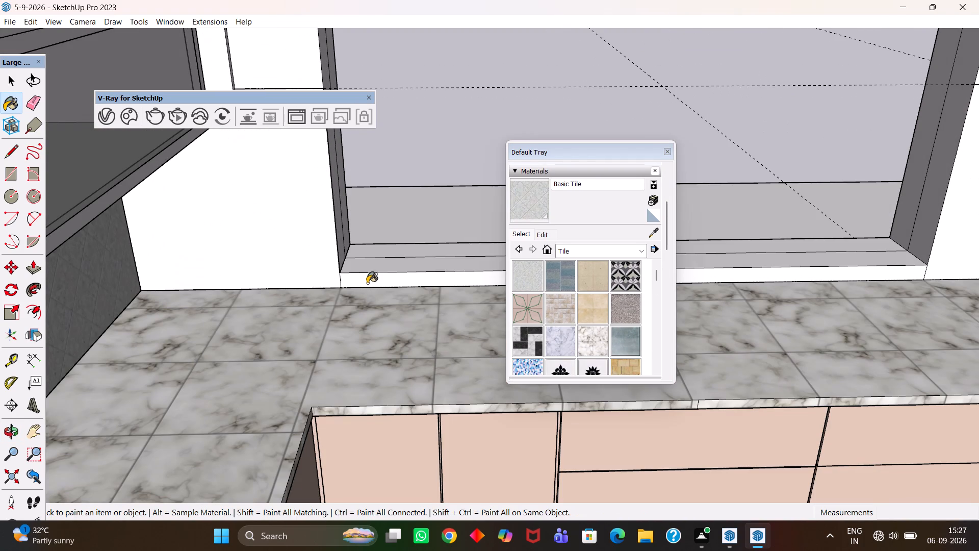
pyautogui.click(368, 281)
pyautogui.click(369, 281)
pyautogui.scroll(8, 370, 279)
pyautogui.press('space')
pyautogui.click(358, 281)
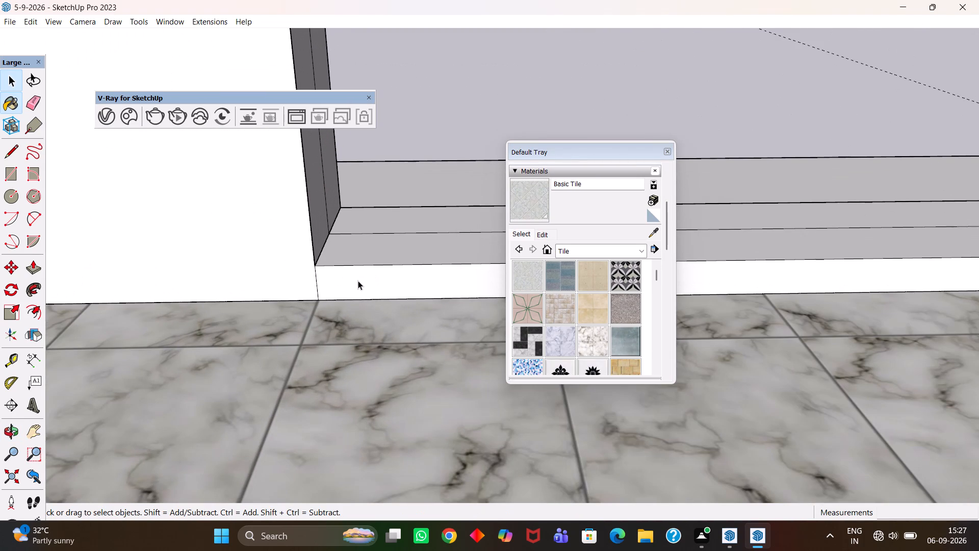
pyautogui.scroll(1, 358, 281)
pyautogui.doubleClick(358, 281)
pyautogui.click(351, 274)
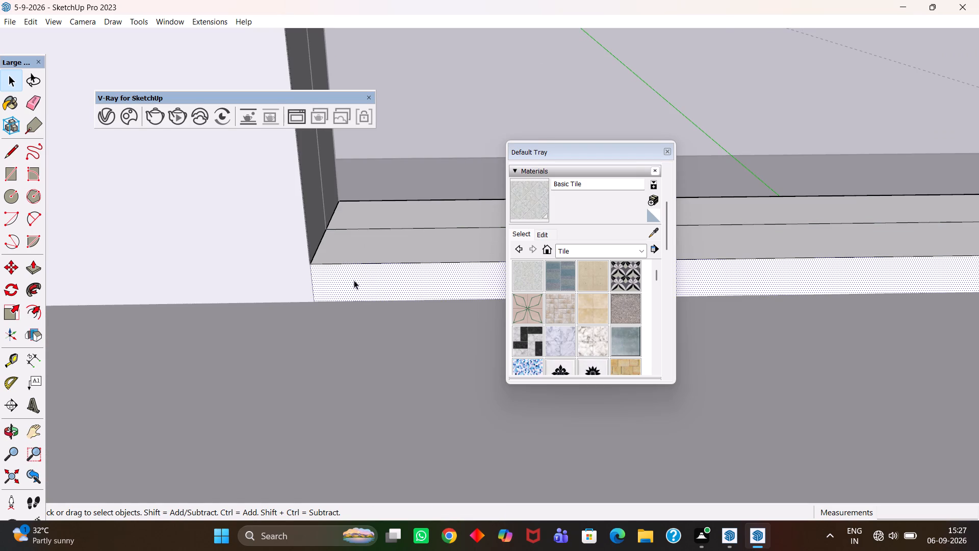
pyautogui.press('b')
pyautogui.click(357, 285)
# Paint the short wall's backsplash face between the window and the counter's inner corner with Basic Tile.
pyautogui.moveTo(364, 295); pyautogui.dragTo(387, 315, button='middle')
pyautogui.scroll(-7, 387, 315)
pyautogui.press('h')
pyautogui.moveTo(820, 306); pyautogui.dragTo(578, 333)
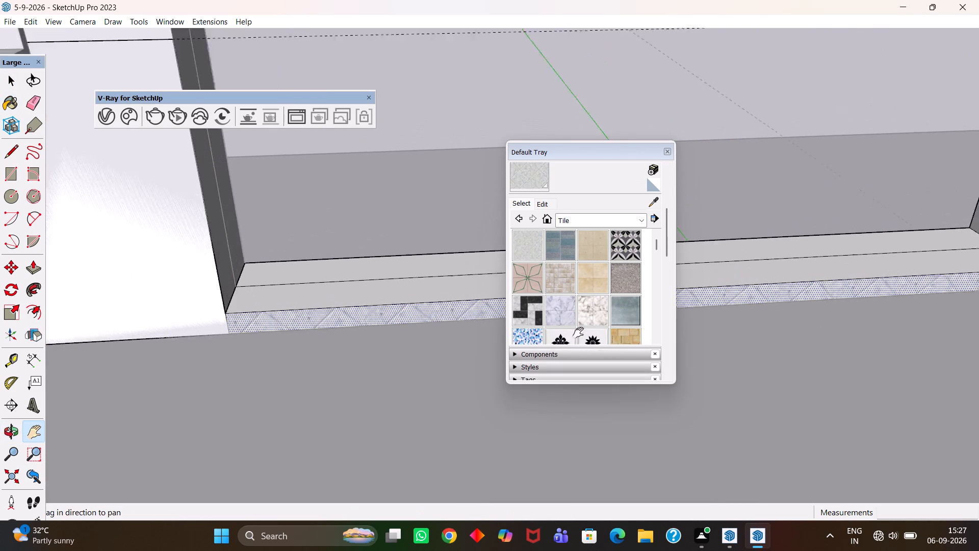
pyautogui.moveTo(578, 333); pyautogui.dragTo(578, 333)
pyautogui.moveTo(772, 295); pyautogui.dragTo(373, 343)
pyautogui.moveTo(759, 295); pyautogui.dragTo(745, 295, button='middle')
pyautogui.press('n')
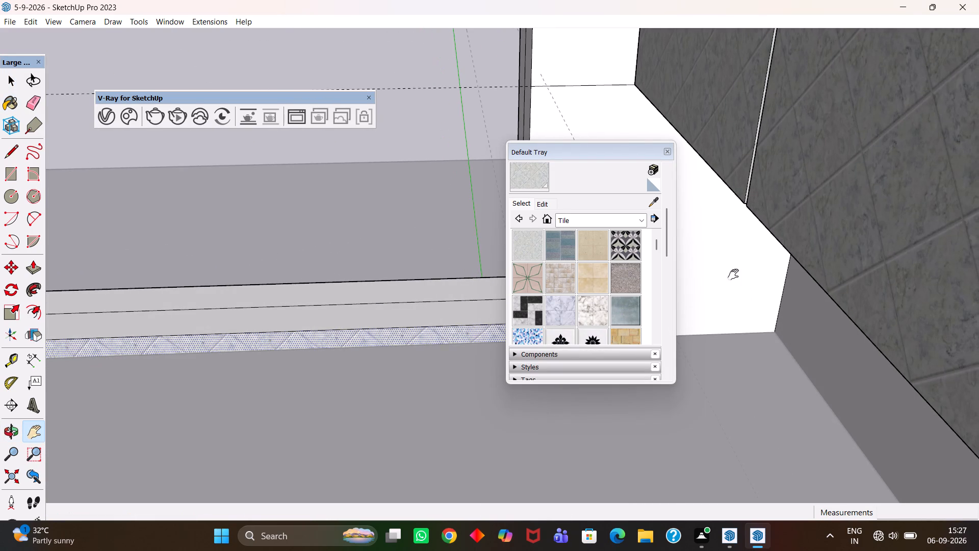
pyautogui.press('v')
pyautogui.click(726, 272)
pyautogui.press('b')
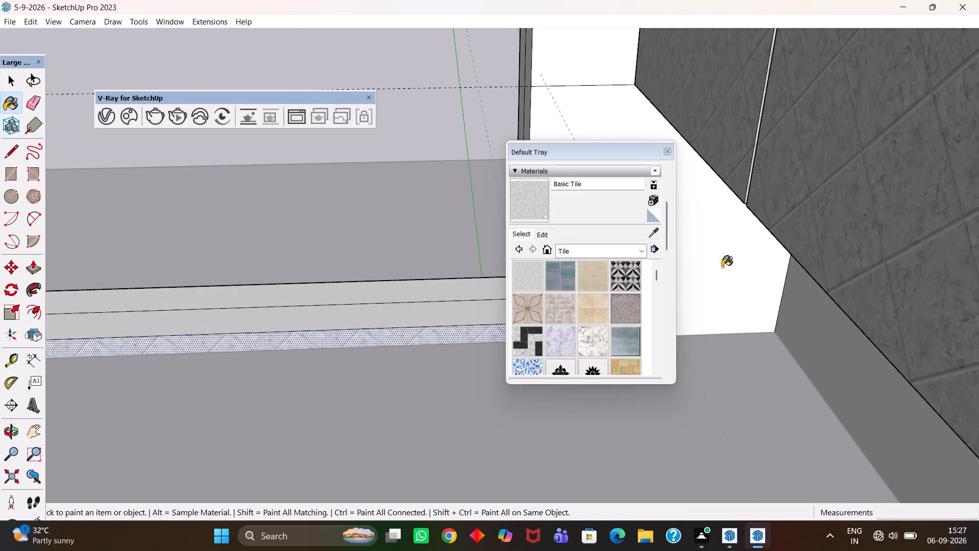
pyautogui.click(722, 267)
# Paint the adjoining long wall's backsplash face between the counter and wall cabinets with Basic Tile.
pyautogui.moveTo(793, 320); pyautogui.dragTo(847, 275, button='middle')
pyautogui.scroll(1, 839, 271)
pyautogui.press('h')
pyautogui.moveTo(861, 267); pyautogui.dragTo(711, 337)
pyautogui.moveTo(697, 341); pyautogui.dragTo(803, 327, button='middle')
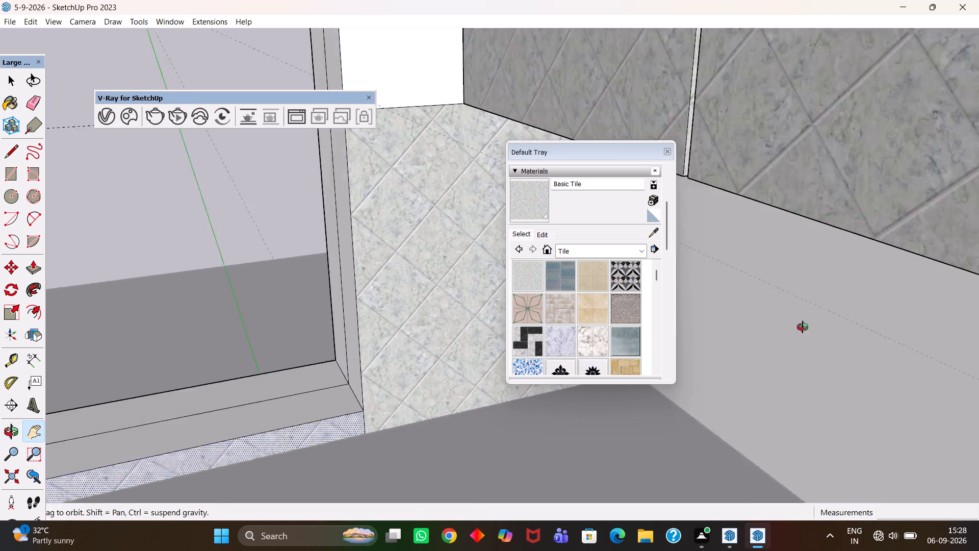
pyautogui.moveTo(803, 327); pyautogui.dragTo(829, 271, button='middle')
pyautogui.press('space')
pyautogui.click(811, 304)
pyautogui.press('b')
pyautogui.click(810, 301)
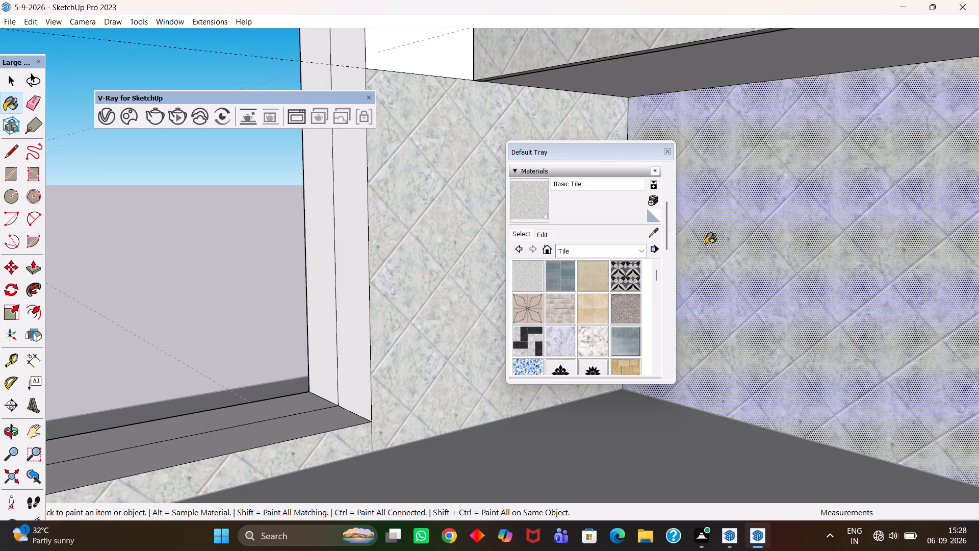
pyautogui.click(667, 153)
# Examine the tiled backsplash corner beside the window and the wall cabinets above it.
pyautogui.scroll(-2, 534, 196)
pyautogui.moveTo(485, 177); pyautogui.dragTo(488, 191, button='middle')
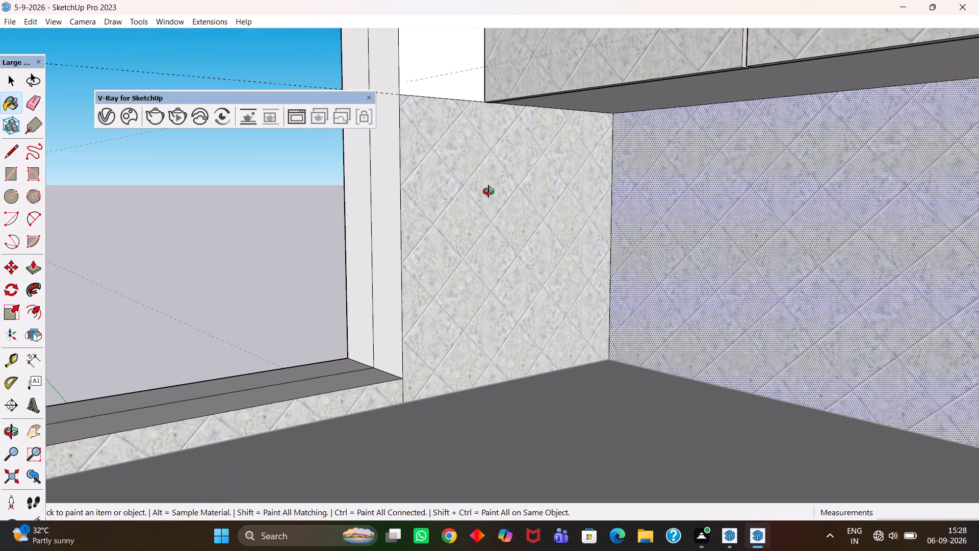
pyautogui.moveTo(488, 191); pyautogui.dragTo(453, 335, button='middle')
pyautogui.scroll(-5, 453, 322)
pyautogui.scroll(-2, 445, 277)
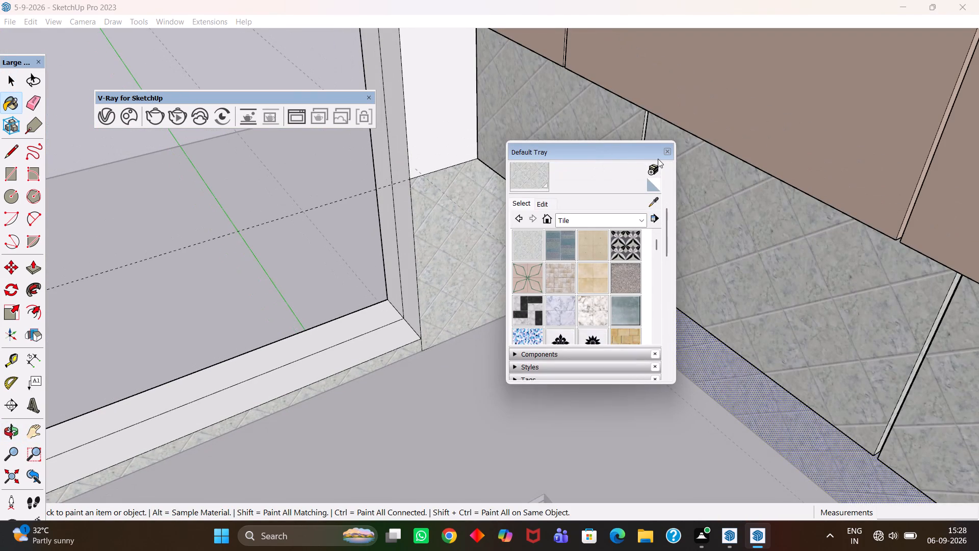
pyautogui.click(664, 152)
pyautogui.scroll(-3, 473, 236)
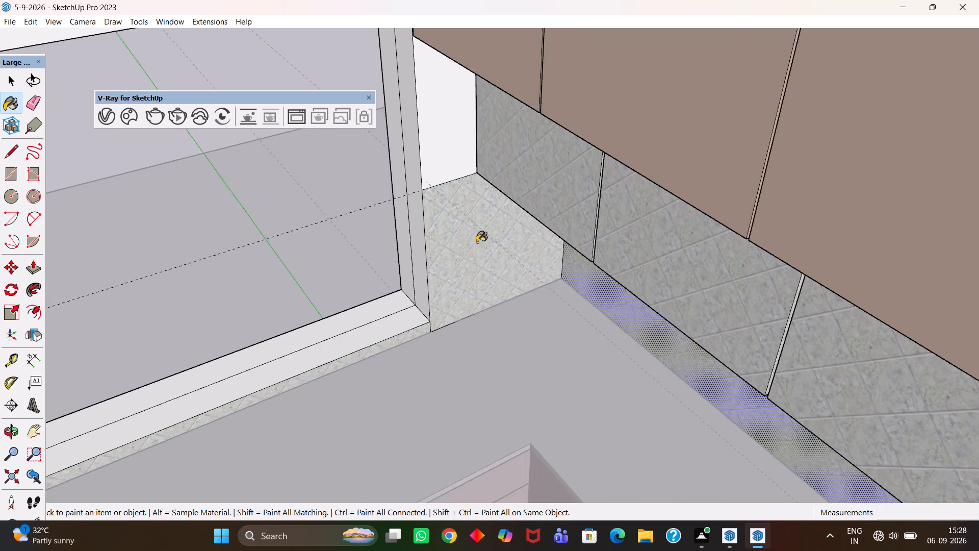
# Sample Color B01 from the tall unit and paint the two small tiled fronts nearest it, below the wall cabinets.
pyautogui.moveTo(479, 254); pyautogui.dragTo(568, 237, button='middle')
pyautogui.scroll(1, 571, 239)
pyautogui.press('h')
pyautogui.moveTo(690, 242); pyautogui.dragTo(485, 243)
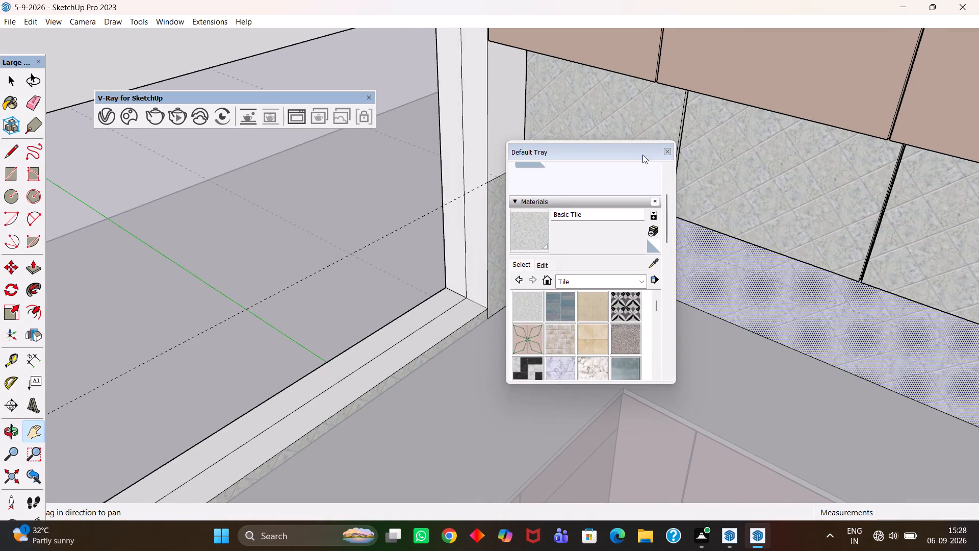
pyautogui.click(664, 155)
pyautogui.moveTo(558, 289); pyautogui.dragTo(586, 321, button='middle')
pyautogui.press('h')
pyautogui.moveTo(687, 309); pyautogui.dragTo(374, 245)
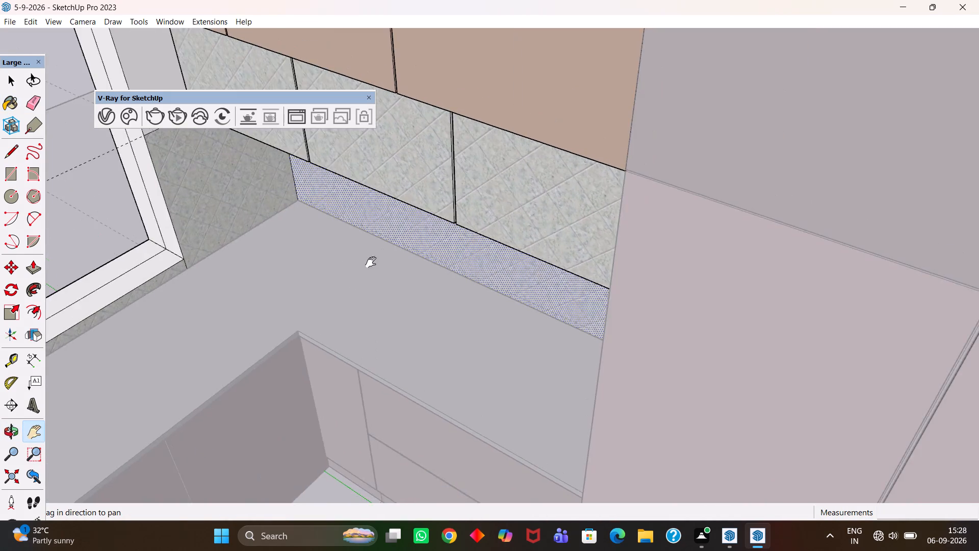
pyautogui.moveTo(371, 262); pyautogui.dragTo(522, 243, button='middle')
pyautogui.moveTo(660, 262); pyautogui.dragTo(444, 262)
pyautogui.moveTo(479, 302); pyautogui.dragTo(505, 297, button='middle')
pyautogui.press('b')
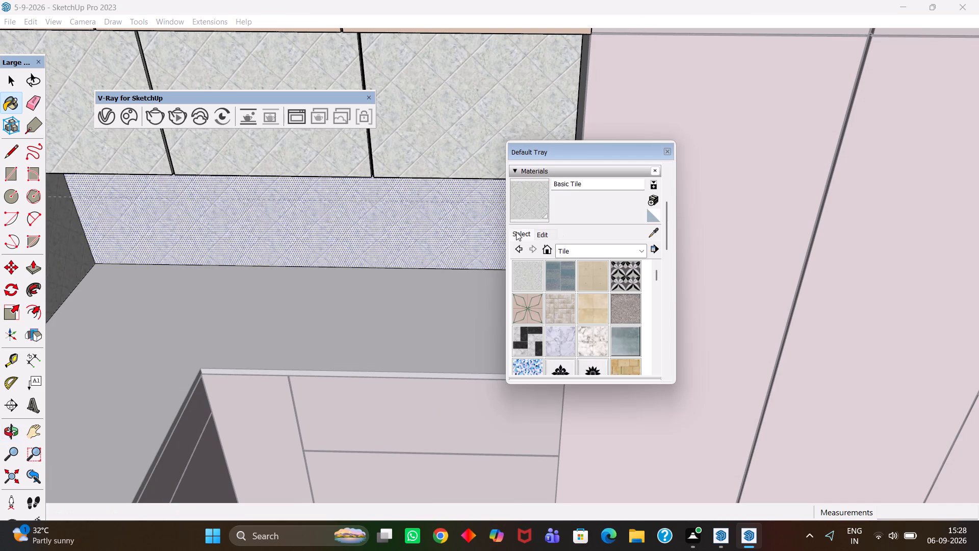
pyautogui.click(520, 234)
pyautogui.click(654, 232)
pyautogui.click(727, 228)
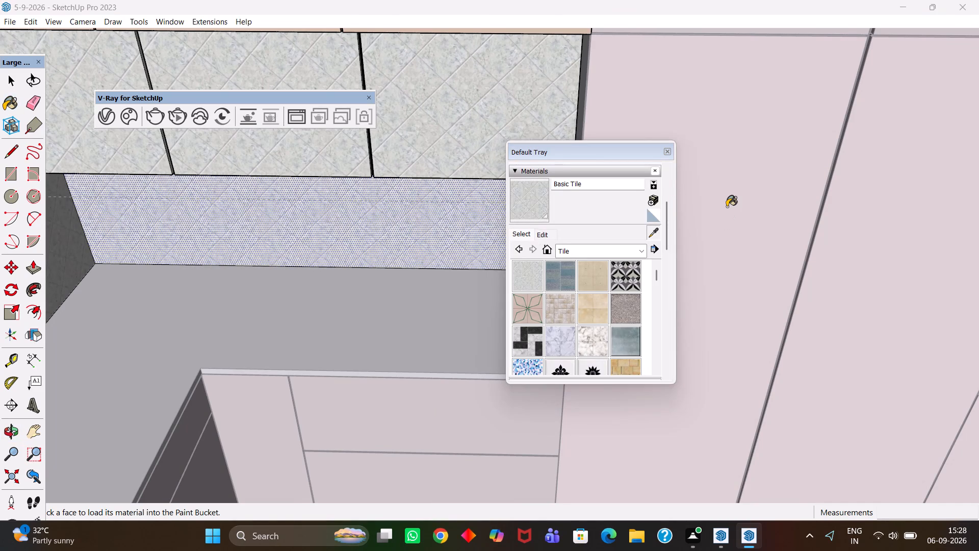
pyautogui.click(726, 207)
pyautogui.scroll(3, 426, 153)
pyautogui.click(270, 167)
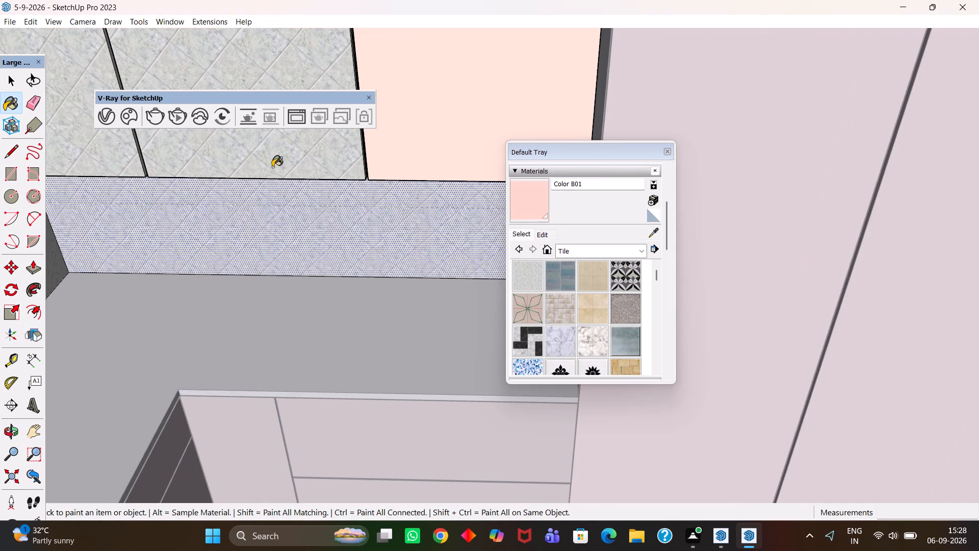
# Paint the remaining small tiled front nearest the window corner, below the wall cabinets, with Color B01.
pyautogui.moveTo(295, 180); pyautogui.dragTo(273, 191, button='middle')
pyautogui.press('h')
pyautogui.moveTo(191, 177); pyautogui.dragTo(390, 221)
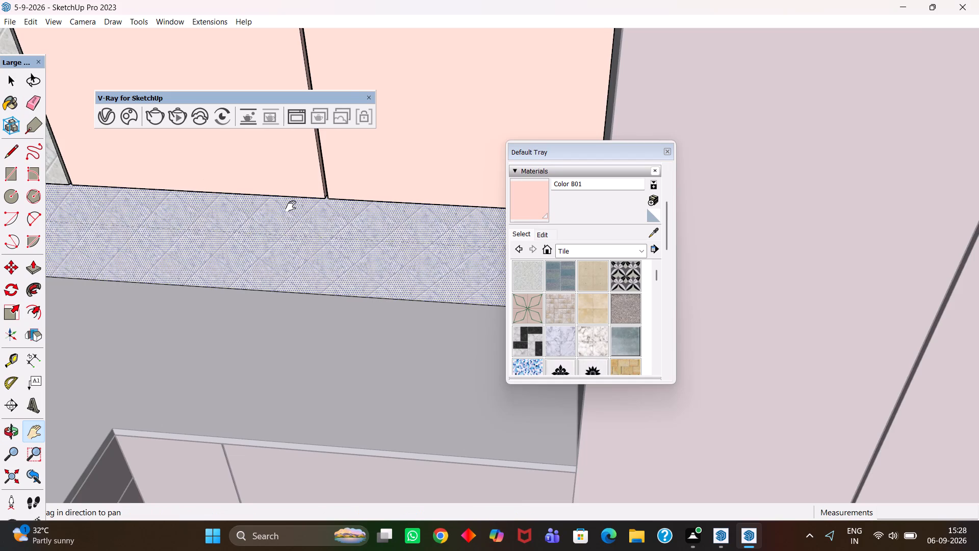
pyautogui.moveTo(287, 216); pyautogui.dragTo(255, 207, button='middle')
pyautogui.press('h')
pyautogui.moveTo(154, 194); pyautogui.dragTo(373, 375)
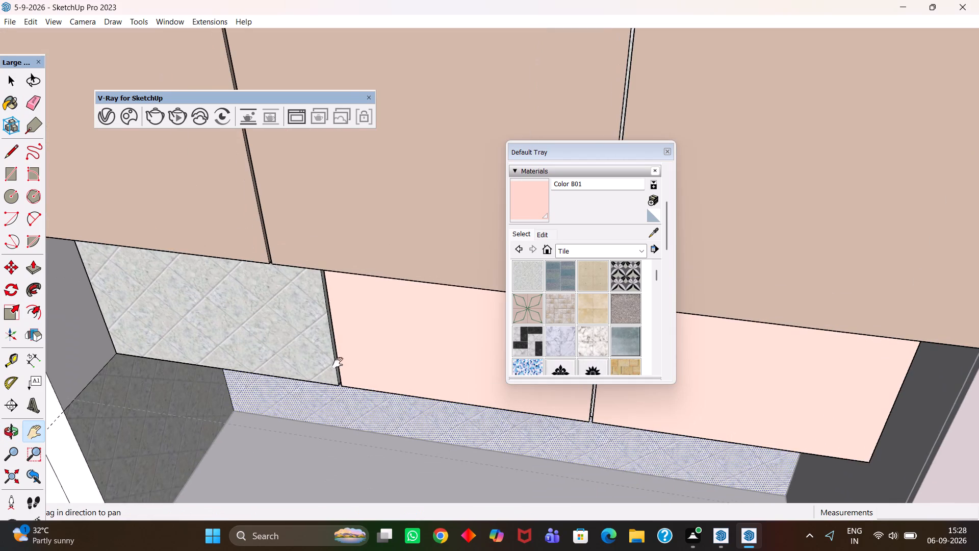
pyautogui.moveTo(300, 361); pyautogui.dragTo(283, 333, button='middle')
pyautogui.press('b')
pyautogui.click(237, 323)
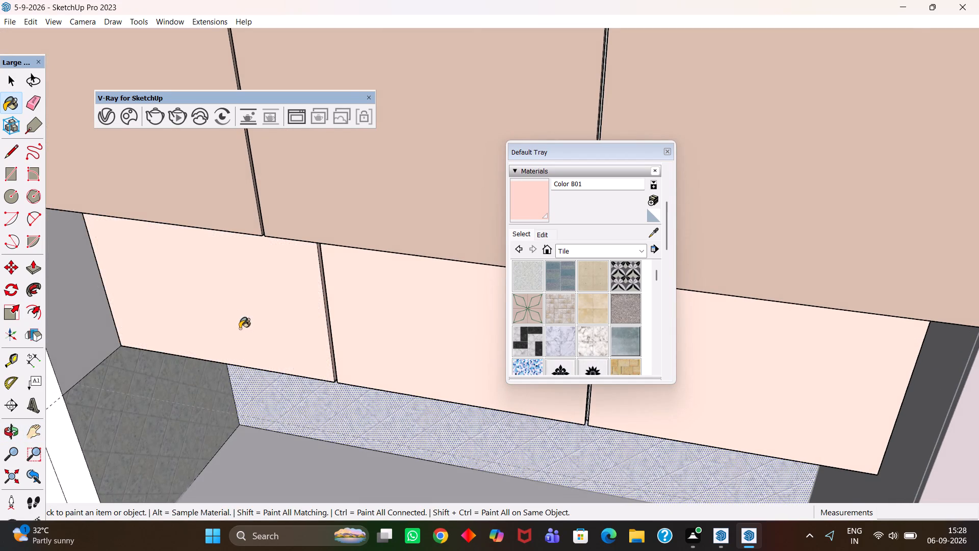
pyautogui.scroll(-4, 267, 339)
pyautogui.click(666, 152)
# Open the upper cabinet group for editing and paint both top faces with Heather_Band sampled from a cabinet front.
pyautogui.scroll(-4, 422, 304)
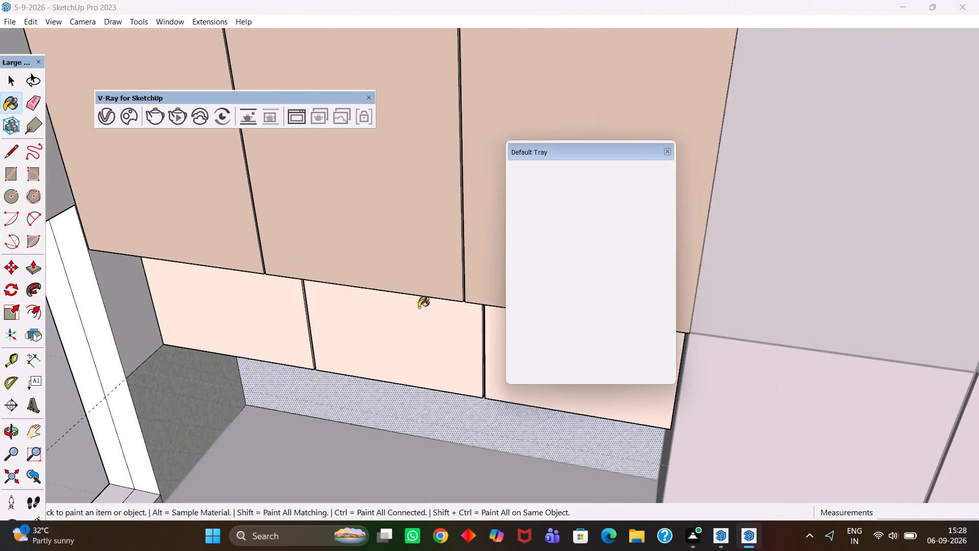
pyautogui.scroll(-14, 419, 308)
pyautogui.scroll(1, 422, 324)
pyautogui.moveTo(422, 324); pyautogui.dragTo(369, 391, button='middle')
pyautogui.scroll(1, 374, 375)
pyautogui.press('space')
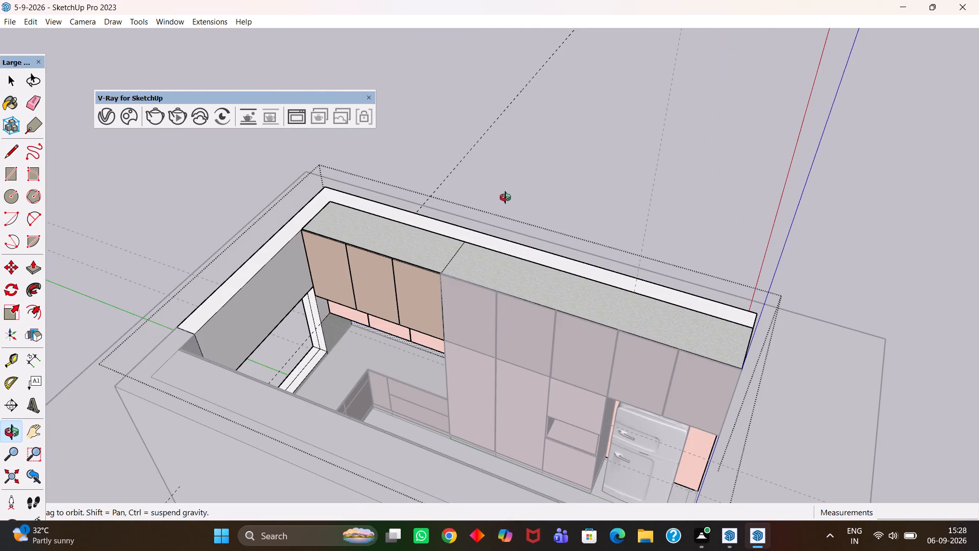
pyautogui.click(524, 185)
pyautogui.click(667, 152)
pyautogui.click(638, 128)
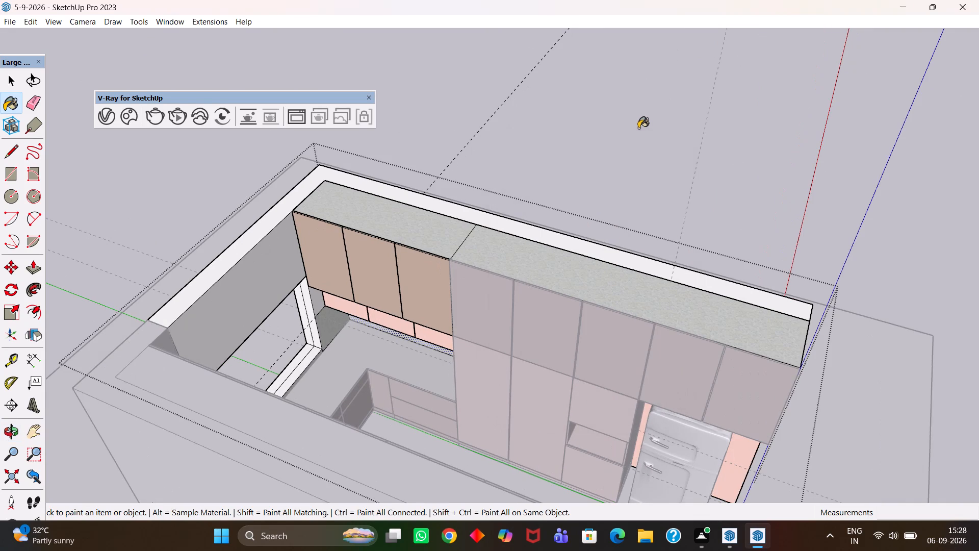
pyautogui.doubleClick(594, 158)
pyautogui.press('space')
pyautogui.scroll(2, 508, 233)
pyautogui.click(501, 258)
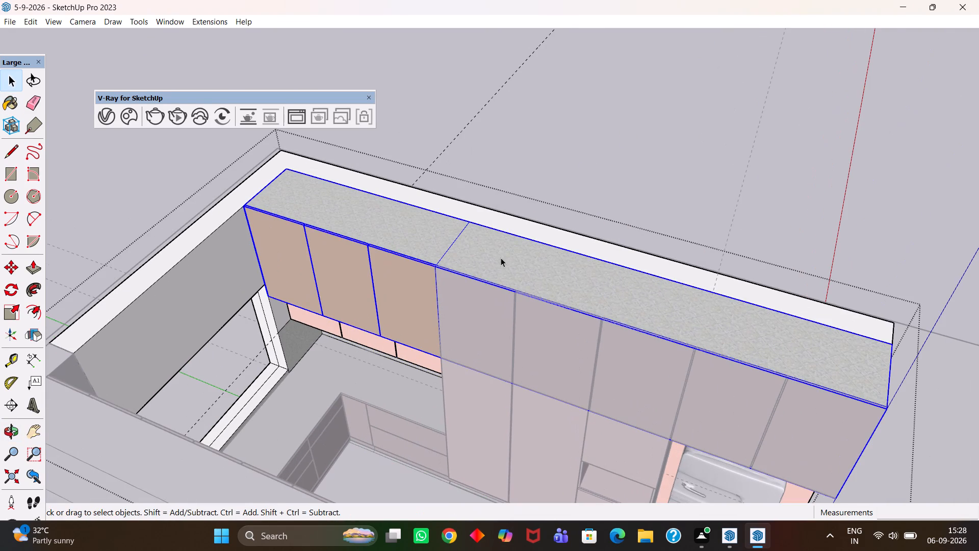
pyautogui.doubleClick(501, 258)
pyautogui.click(498, 255)
pyautogui.press('b')
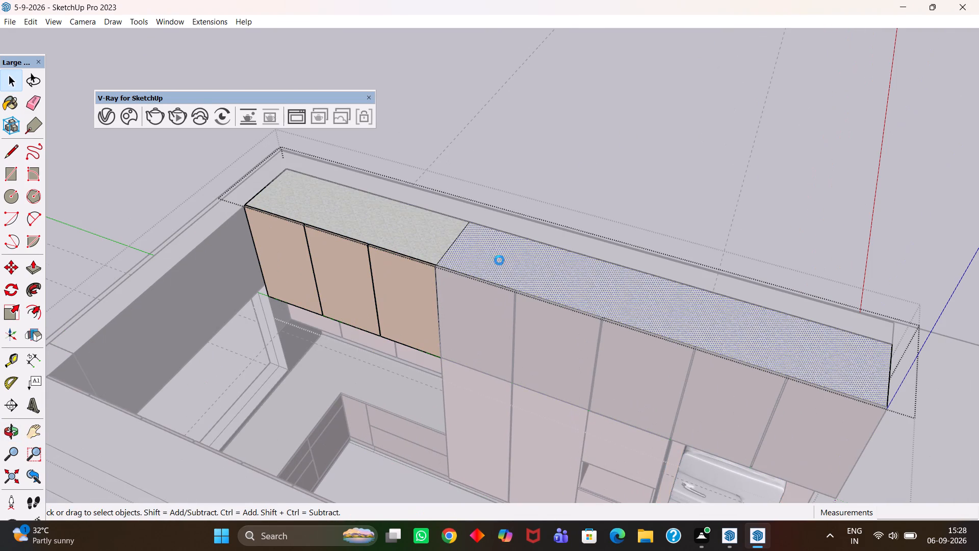
pyautogui.click(517, 231)
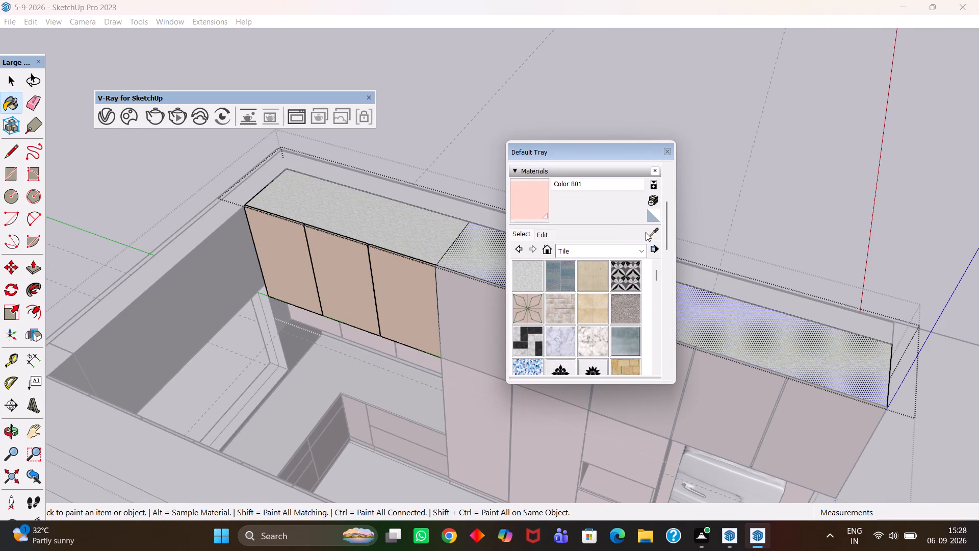
pyautogui.click(649, 232)
pyautogui.click(465, 296)
pyautogui.click(470, 261)
pyautogui.click(414, 232)
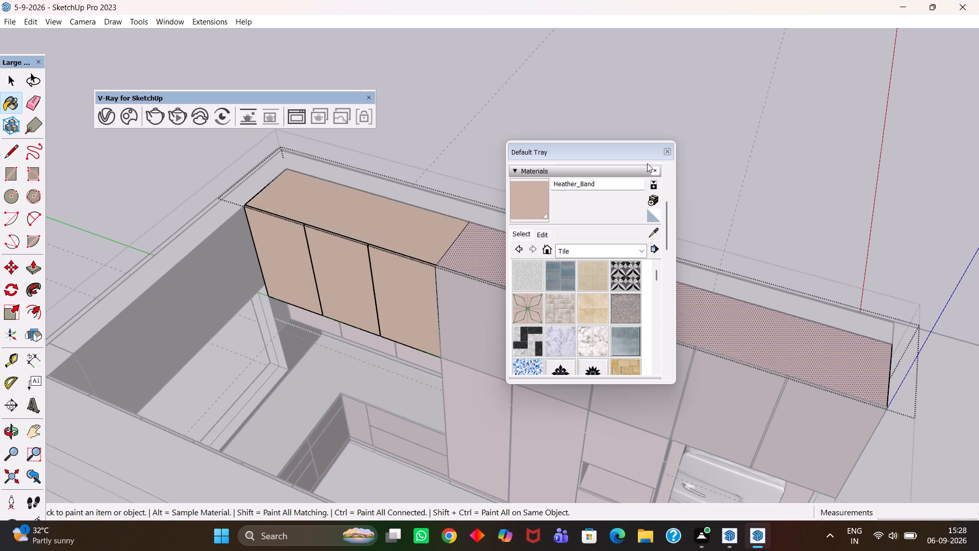
pyautogui.click(665, 154)
pyautogui.press('space')
pyautogui.click(670, 145)
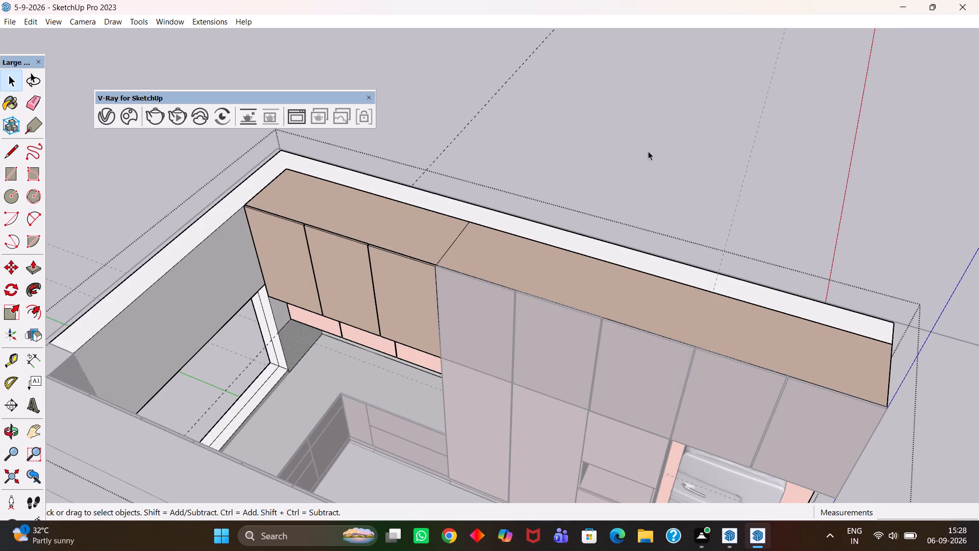
# Leave the wall group and examine the full cabinet run, countertop and backsplash from above.
pyautogui.moveTo(597, 246); pyautogui.dragTo(557, 271, button='middle')
pyautogui.scroll(1, 557, 271)
pyautogui.doubleClick(614, 156)
pyautogui.scroll(2, 451, 269)
pyautogui.moveTo(464, 305); pyautogui.dragTo(558, 269, button='middle')
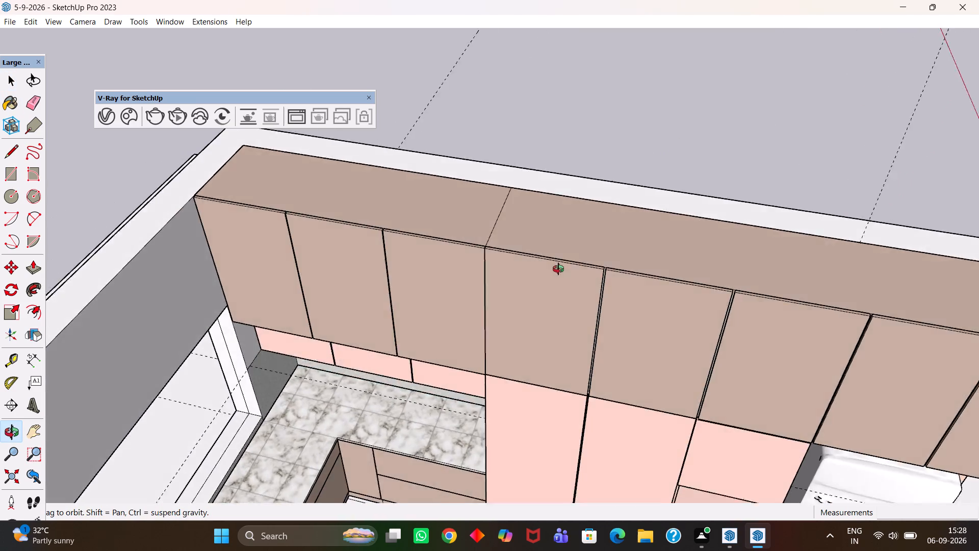
pyautogui.moveTo(558, 269); pyautogui.dragTo(558, 244, button='middle')
pyautogui.press('h')
pyautogui.scroll(1, 561, 292)
pyautogui.moveTo(569, 345); pyautogui.dragTo(484, 241)
pyautogui.moveTo(471, 243); pyautogui.dragTo(463, 275, button='middle')
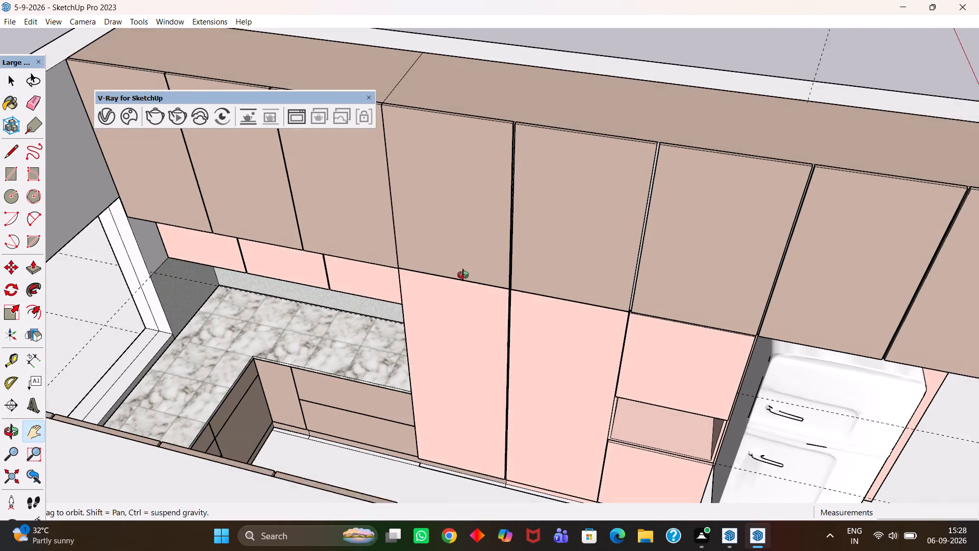
pyautogui.moveTo(463, 275); pyautogui.dragTo(462, 277, button='middle')
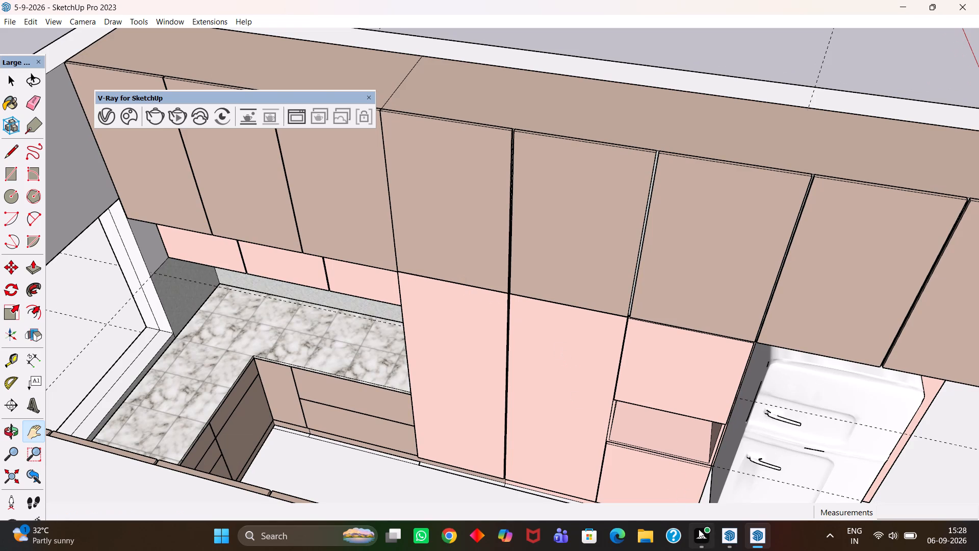
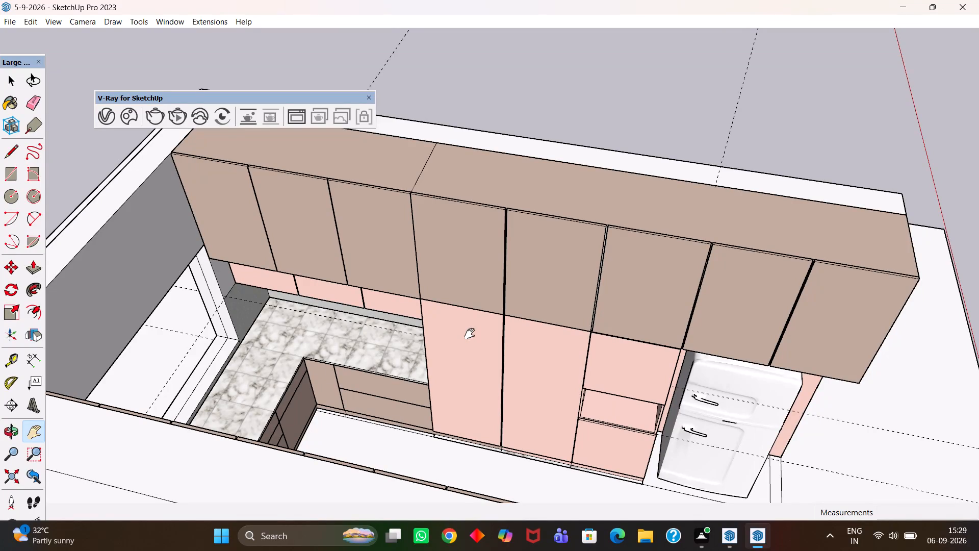
# Search the Chaos Cosmos library for "window" and place the Window 46-10 asset outside the kitchen's window wall.
pyautogui.scroll(2, 470, 334)
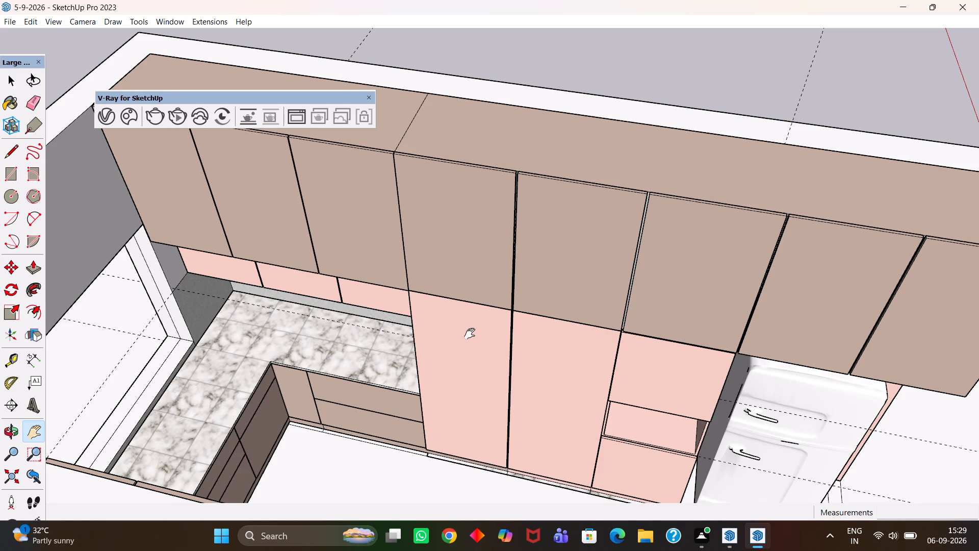
pyautogui.scroll(2, 470, 341)
pyautogui.scroll(-7, 469, 342)
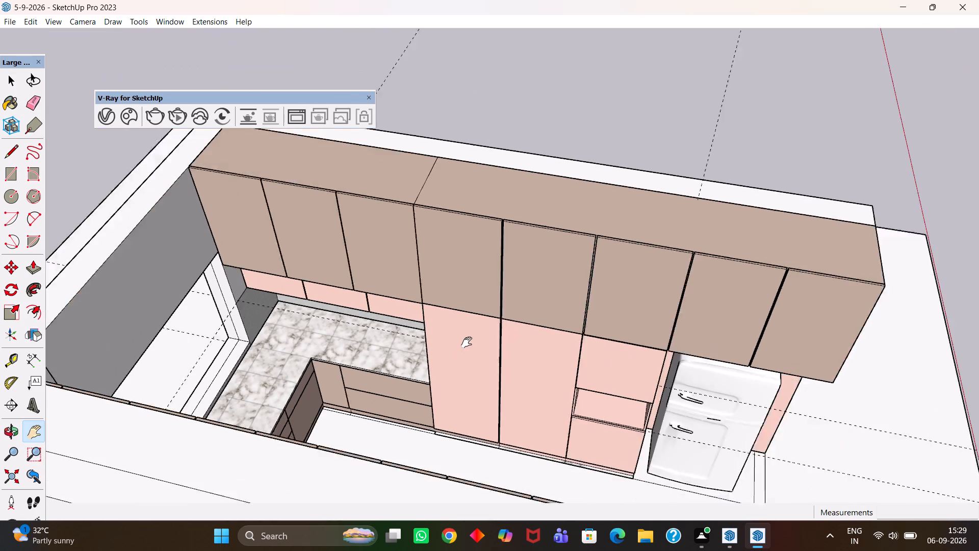
pyautogui.scroll(-6, 467, 342)
pyautogui.scroll(1, 518, 336)
pyautogui.moveTo(519, 336); pyautogui.dragTo(422, 362, button='middle')
pyautogui.click(127, 120)
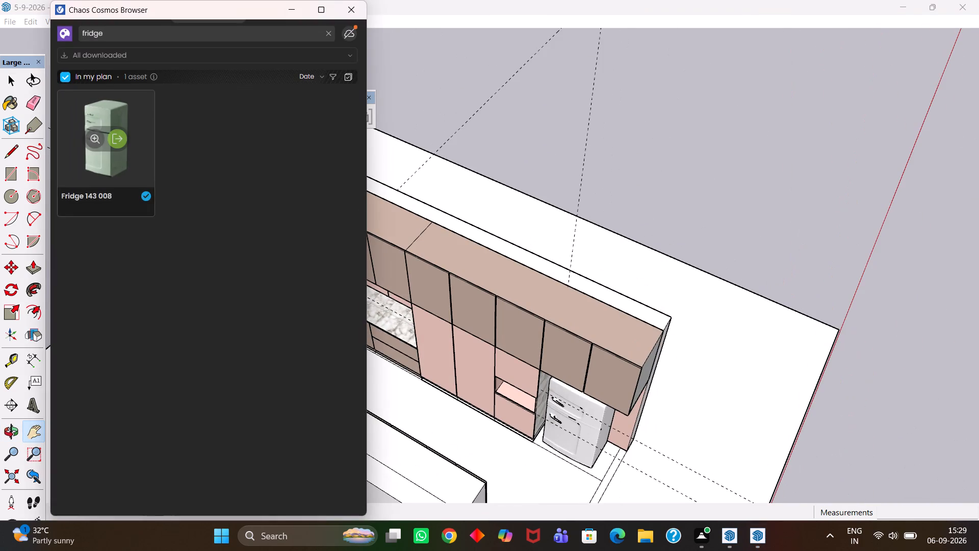
pyautogui.moveTo(119, 35); pyautogui.dragTo(71, 38)
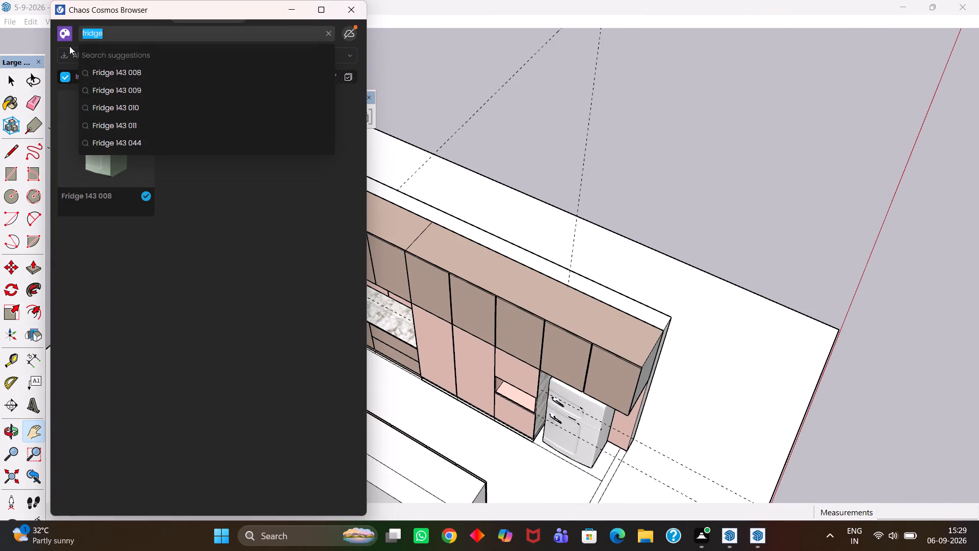
pyautogui.write('windo')
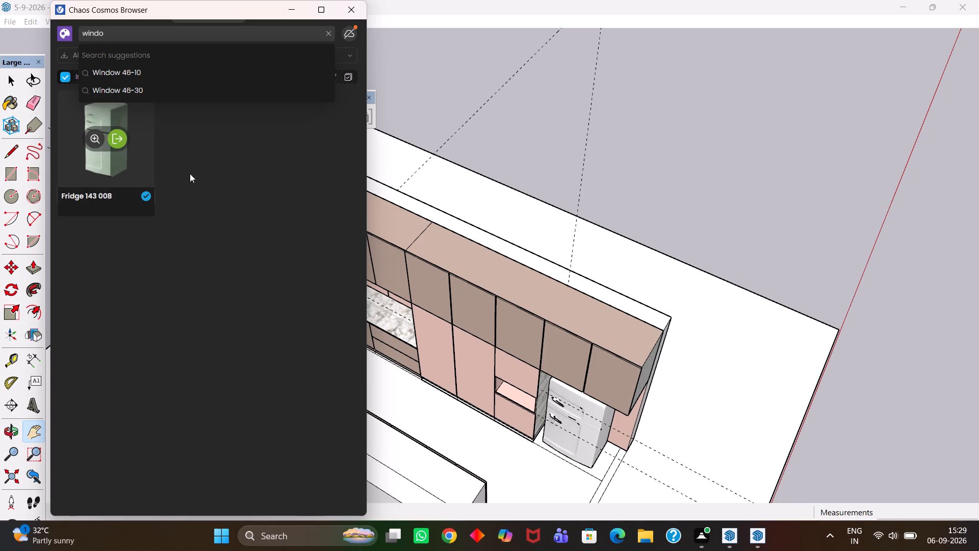
pyautogui.click(878, 530)
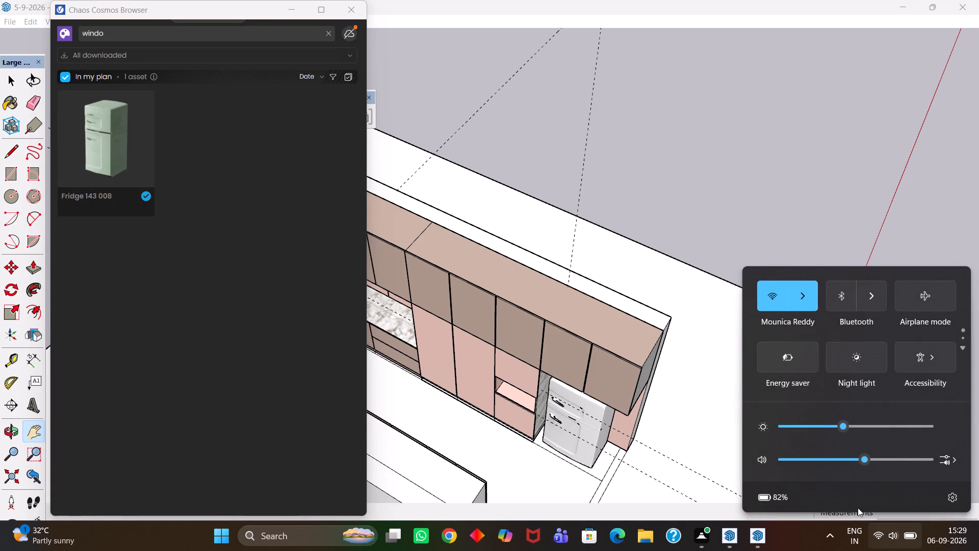
pyautogui.click(828, 205)
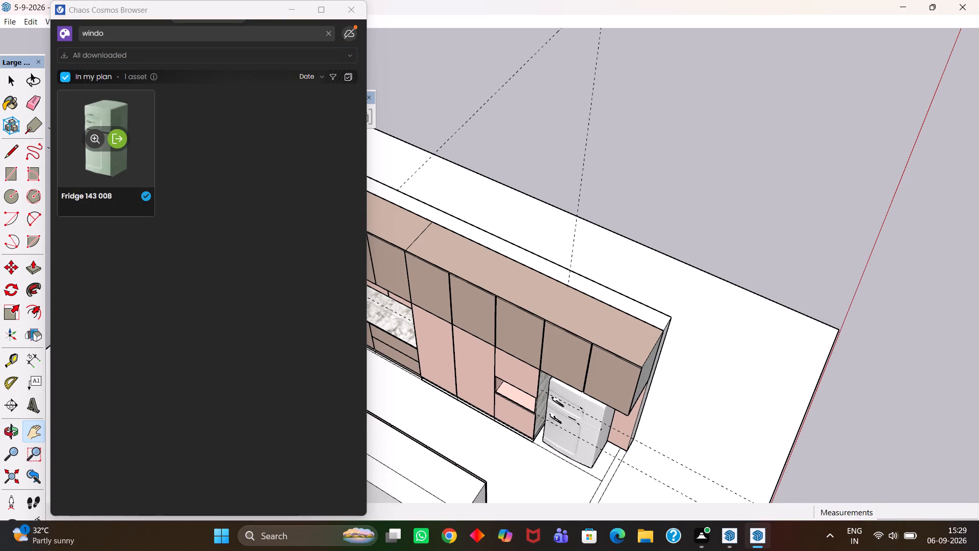
pyautogui.click(106, 33)
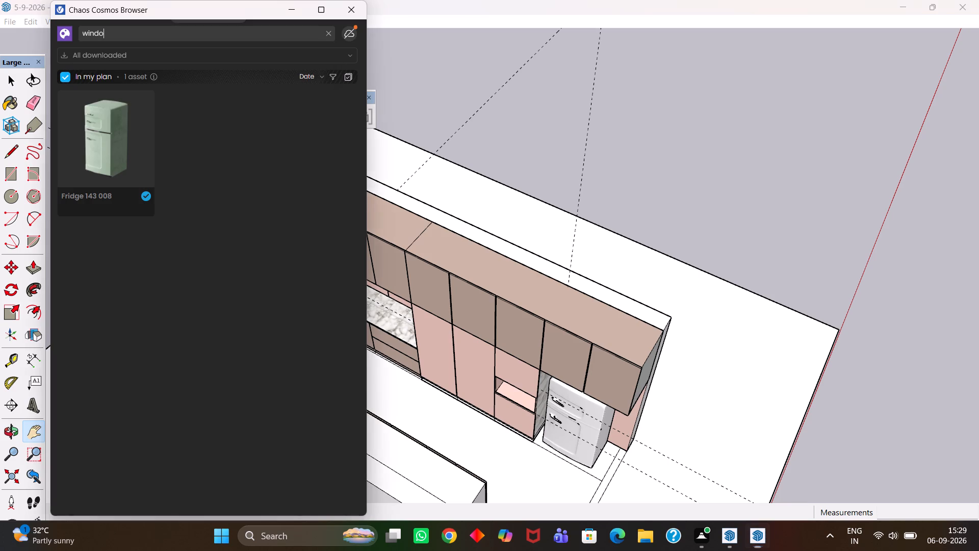
pyautogui.press('w')
pyautogui.press('Return')
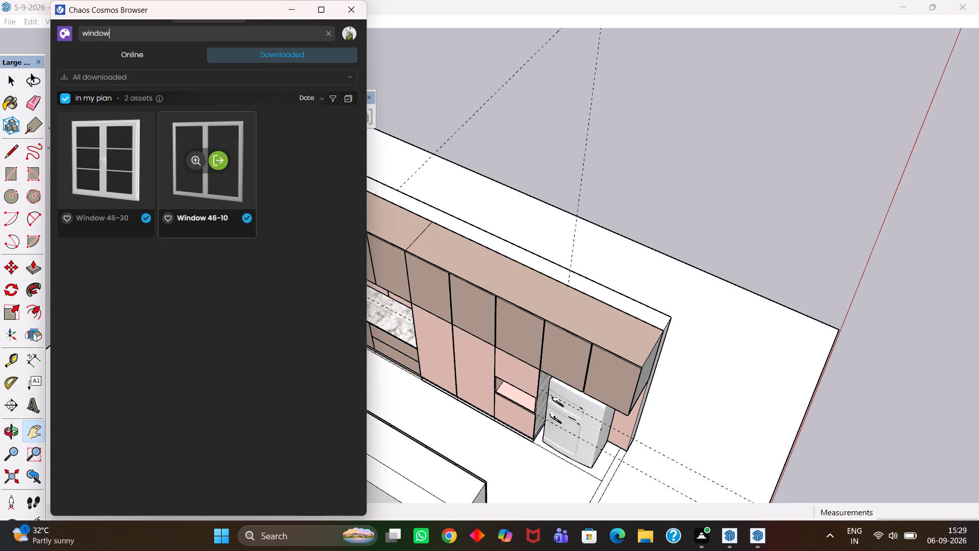
pyautogui.doubleClick(219, 157)
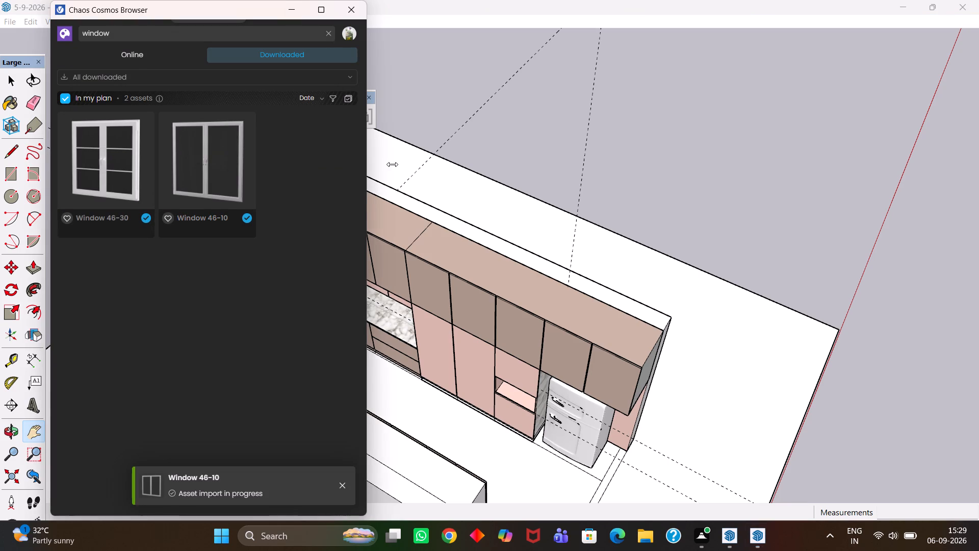
pyautogui.click(185, 204)
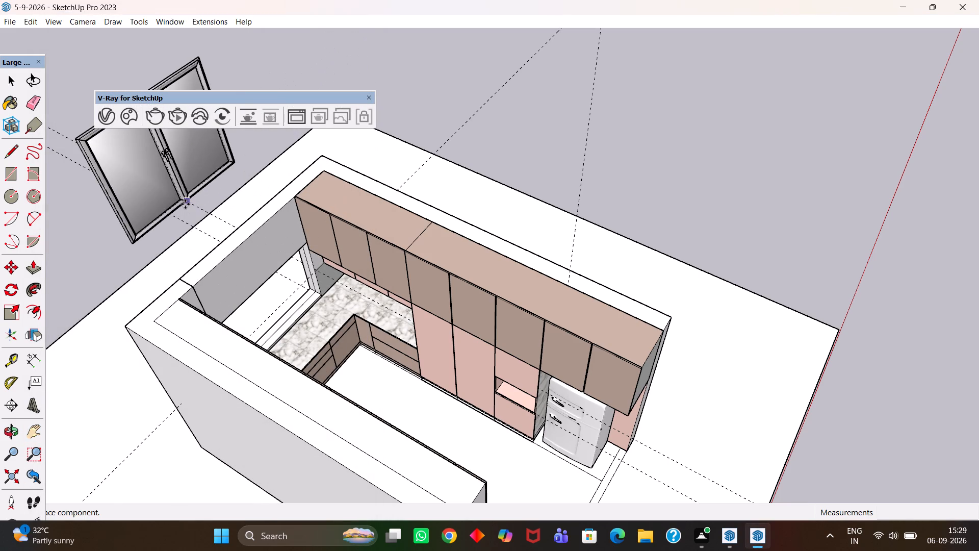
# Open the placed window component for editing and delete the glass pane faces from one of its sashes.
pyautogui.scroll(2, 185, 204)
pyautogui.press('h')
pyautogui.scroll(-4, 185, 204)
pyautogui.moveTo(181, 203); pyautogui.dragTo(273, 339)
pyautogui.moveTo(273, 340); pyautogui.dragTo(245, 321, button='middle')
pyautogui.scroll(2, 245, 321)
pyautogui.press('space')
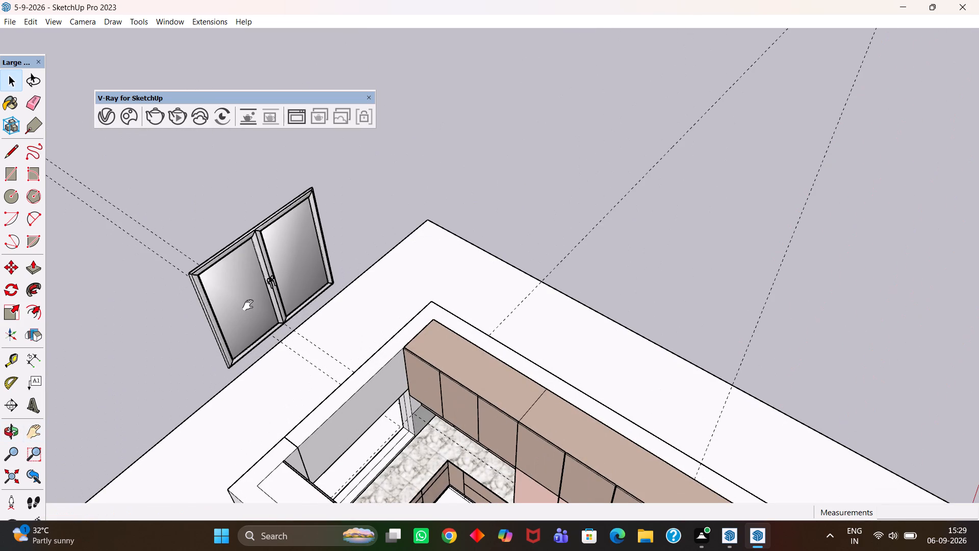
pyautogui.click(248, 305)
pyautogui.doubleClick(246, 298)
pyautogui.click(240, 286)
pyautogui.click(240, 286)
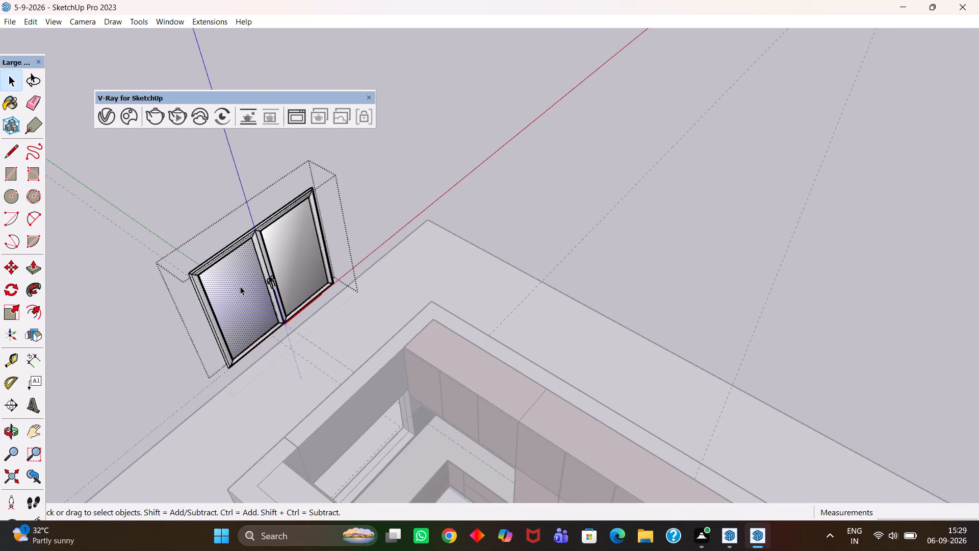
pyautogui.press('Delete')
pyautogui.click(241, 286)
pyautogui.press('Delete')
pyautogui.click(241, 286)
pyautogui.press('Delete')
# Delete the glass pane faces from the remaining sash and leave the window component.
pyautogui.click(304, 271)
pyautogui.press('Delete')
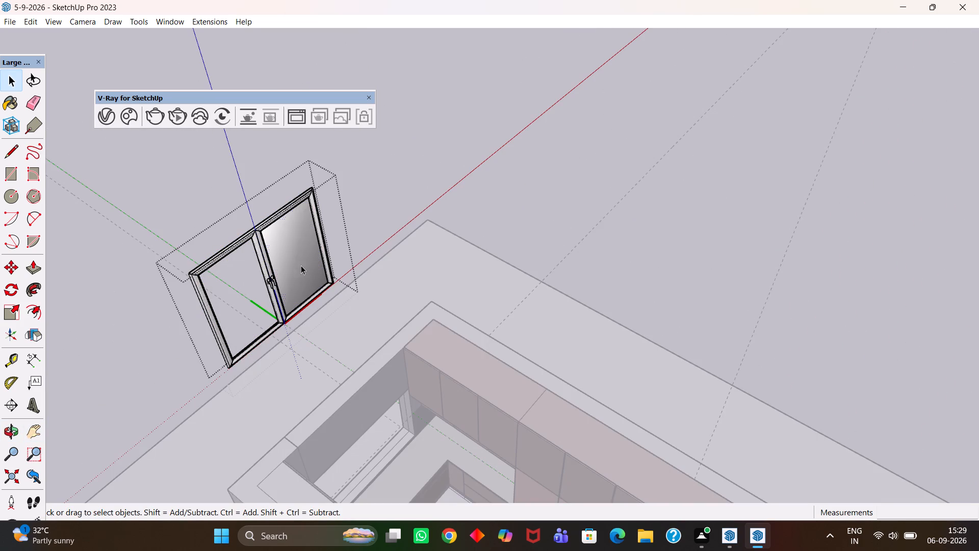
pyautogui.click(298, 262)
pyautogui.press('Delete')
pyautogui.click(289, 261)
pyautogui.press('Delete')
pyautogui.click(423, 183)
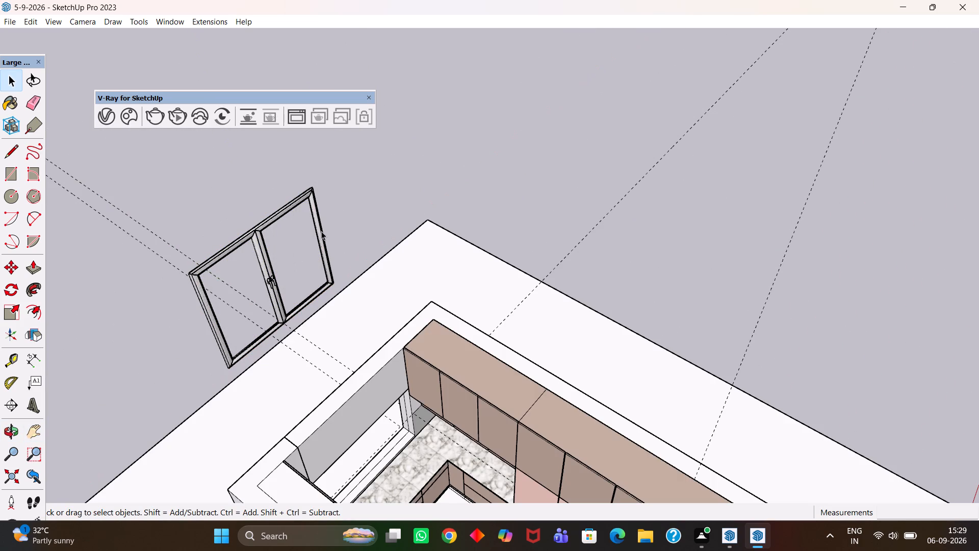
# Move the window frame by its lower corner about 8' 11 1/2" onto the matching lower corner of the wall opening.
pyautogui.click(320, 232)
pyautogui.middleClick(317, 237)
pyautogui.scroll(2, 317, 237)
pyautogui.press('h')
pyautogui.scroll(-4, 317, 248)
pyautogui.moveTo(243, 293); pyautogui.dragTo(444, 262, button='middle')
pyautogui.scroll(2, 441, 262)
pyautogui.press('h')
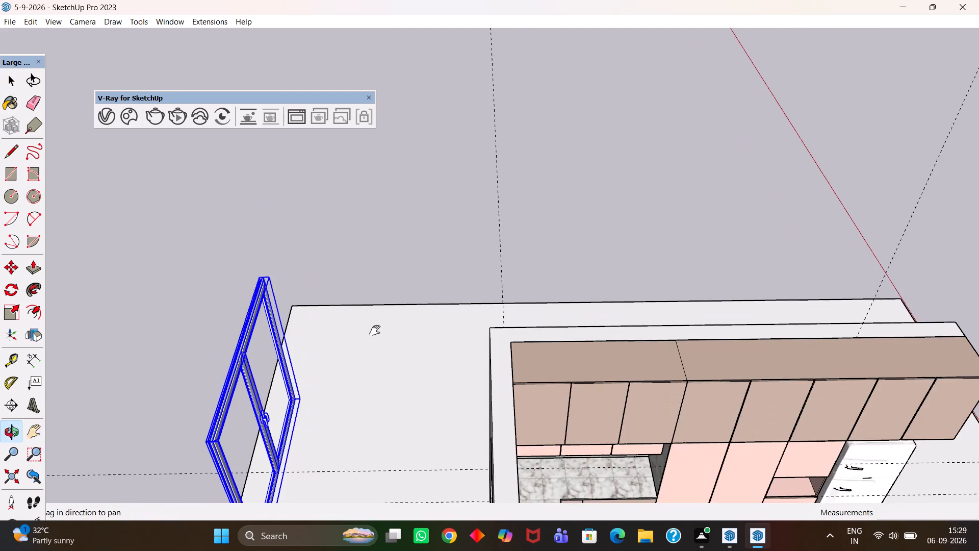
pyautogui.scroll(1, 339, 367)
pyautogui.moveTo(344, 368); pyautogui.dragTo(410, 224)
pyautogui.scroll(-2, 376, 251)
pyautogui.scroll(3, 297, 309)
pyautogui.moveTo(308, 319); pyautogui.dragTo(483, 375, button='middle')
pyautogui.middleClick(443, 423)
pyautogui.scroll(3, 457, 428)
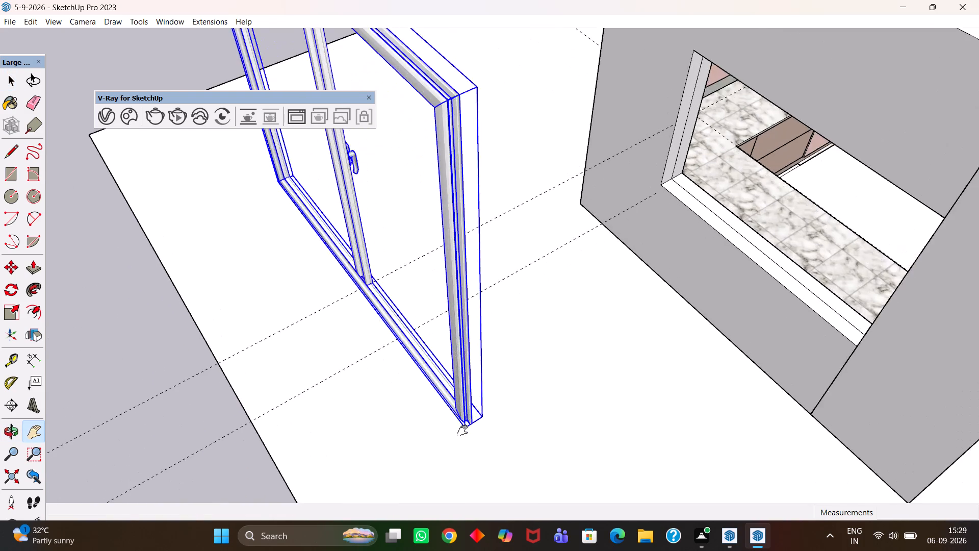
pyautogui.scroll(3, 462, 431)
pyautogui.press('m')
pyautogui.click(465, 427)
pyautogui.scroll(-7, 844, 337)
pyautogui.press('h')
pyautogui.moveTo(882, 334); pyautogui.dragTo(825, 335)
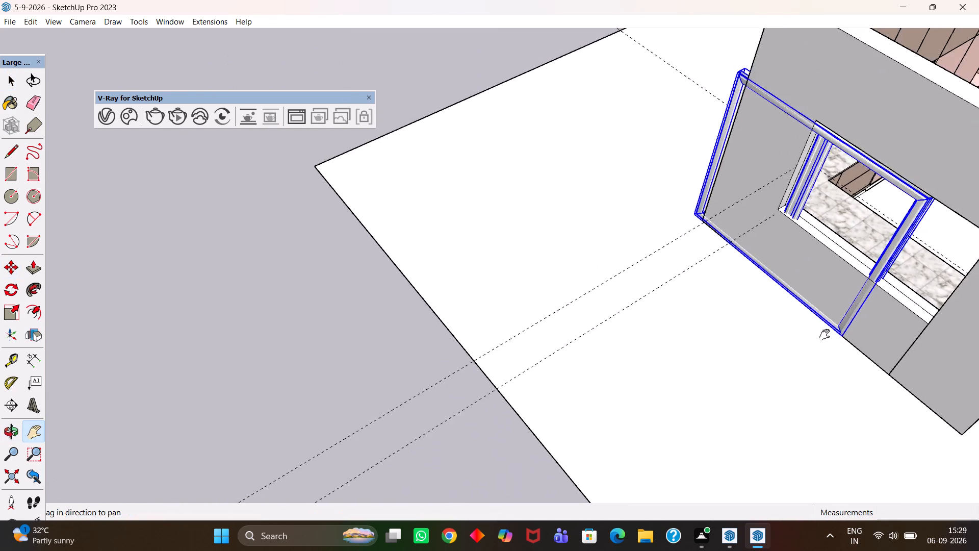
pyautogui.moveTo(825, 335); pyautogui.dragTo(624, 323)
pyautogui.moveTo(617, 325); pyautogui.dragTo(652, 324, button='middle')
pyautogui.scroll(2, 652, 324)
pyautogui.press('Escape')
pyautogui.click(673, 290)
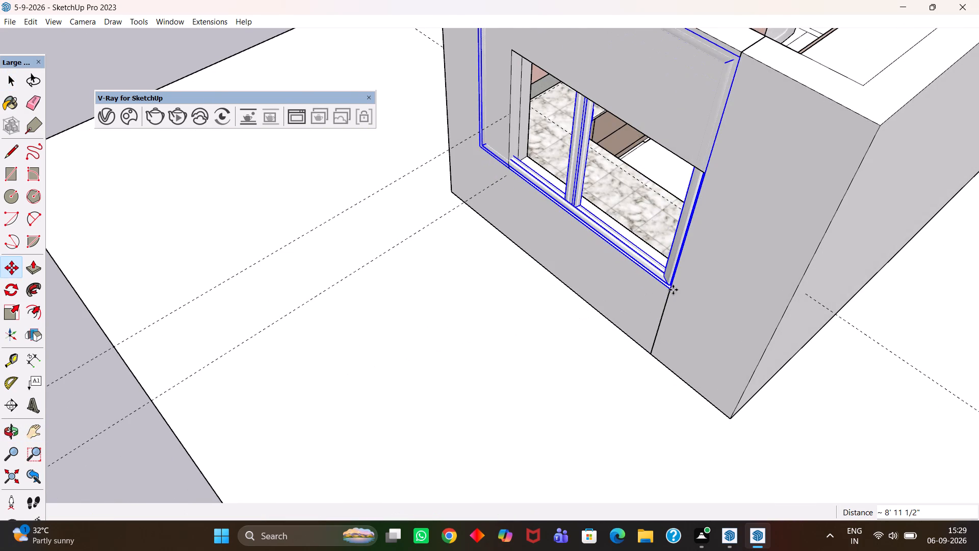
# Scale the window frame to fit the wall opening, with its width at about 0.83 and its height reduced to the opening's top edge.
pyautogui.scroll(-4, 663, 297)
pyautogui.press('h')
pyautogui.moveTo(622, 234); pyautogui.dragTo(592, 321)
pyautogui.moveTo(568, 318); pyautogui.dragTo(594, 338, button='middle')
pyautogui.scroll(2, 589, 334)
pyautogui.press('s')
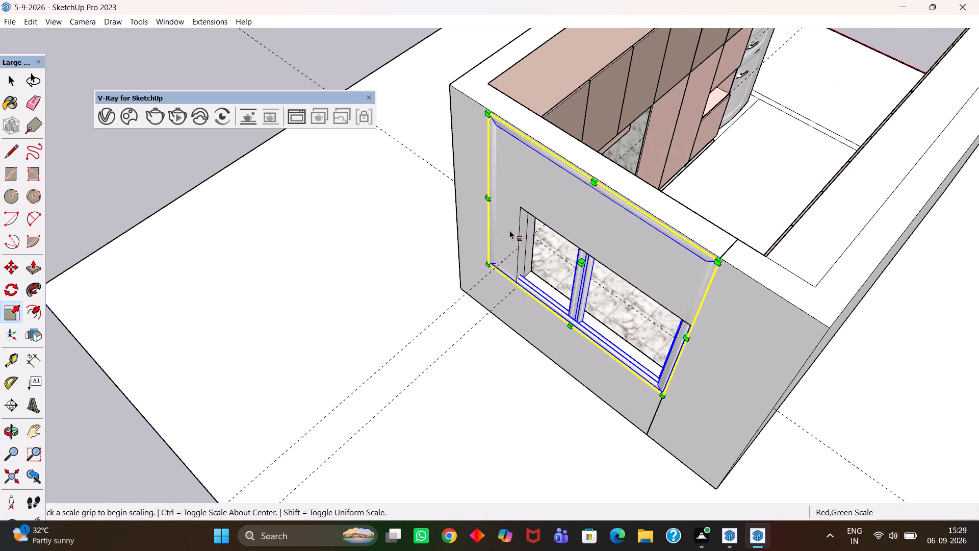
pyautogui.click(497, 195)
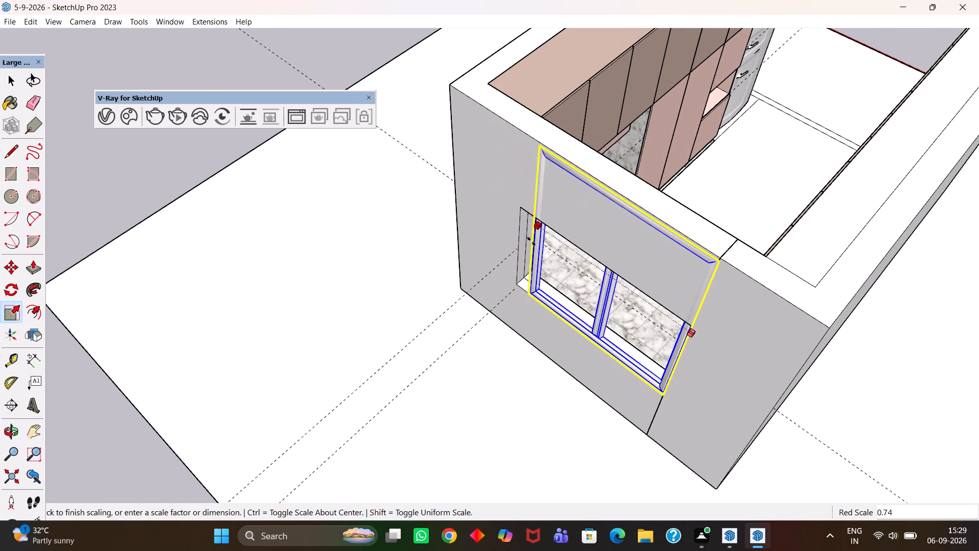
pyautogui.click(520, 240)
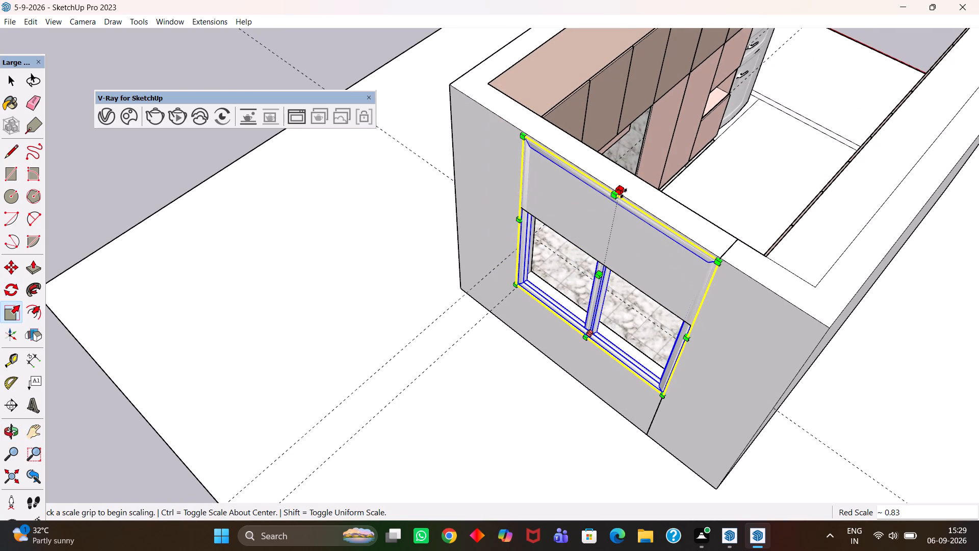
pyautogui.click(624, 193)
pyautogui.click(619, 276)
pyautogui.scroll(-2, 596, 296)
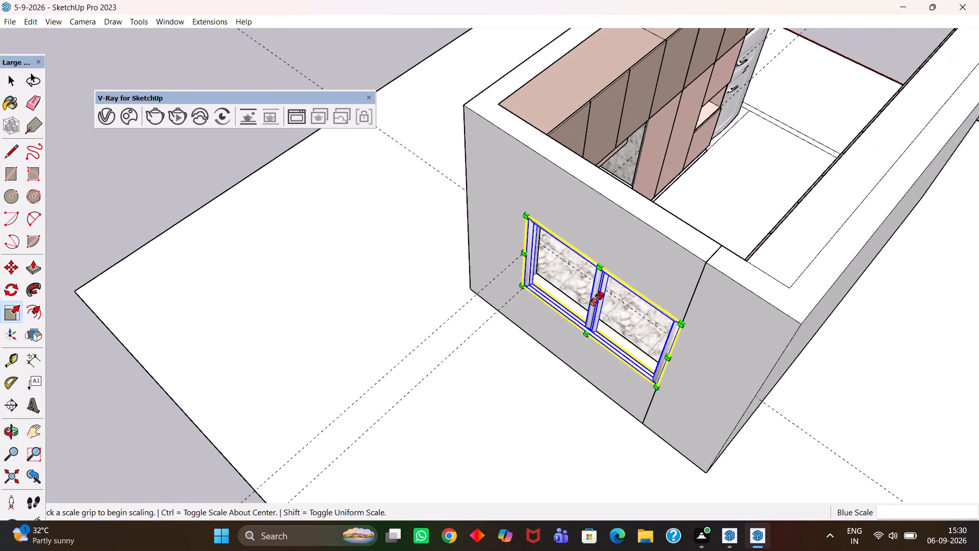
# Deselect the window and examine its fit in the wall and the cabinet run from inside and around the kitchen.
pyautogui.scroll(-2, 594, 298)
pyautogui.scroll(1, 617, 341)
pyautogui.moveTo(568, 328); pyautogui.dragTo(314, 294, button='middle')
pyautogui.moveTo(669, 323); pyautogui.dragTo(262, 334, button='middle')
pyautogui.scroll(2, 458, 326)
pyautogui.scroll(-4, 458, 329)
pyautogui.press('space')
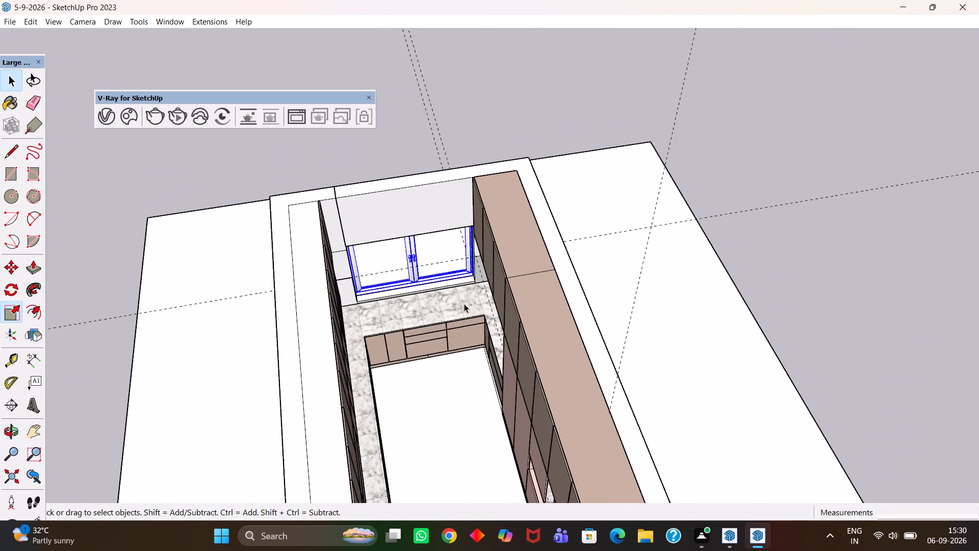
pyautogui.click(586, 90)
pyautogui.scroll(6, 539, 178)
pyautogui.middleClick(539, 178)
pyautogui.scroll(-7, 392, 230)
pyautogui.press('h')
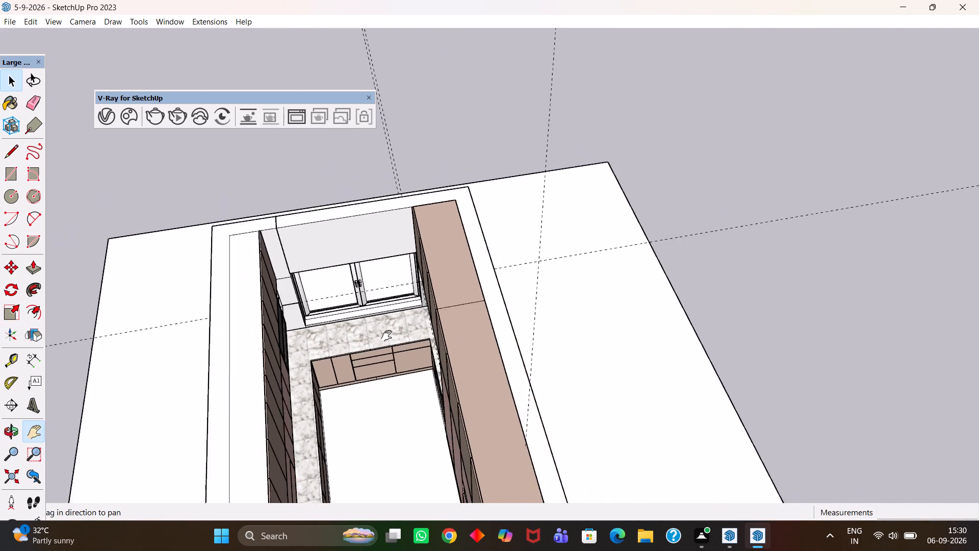
pyautogui.scroll(-1, 387, 336)
pyautogui.scroll(1, 387, 341)
pyautogui.moveTo(387, 342); pyautogui.dragTo(482, 154, button='middle')
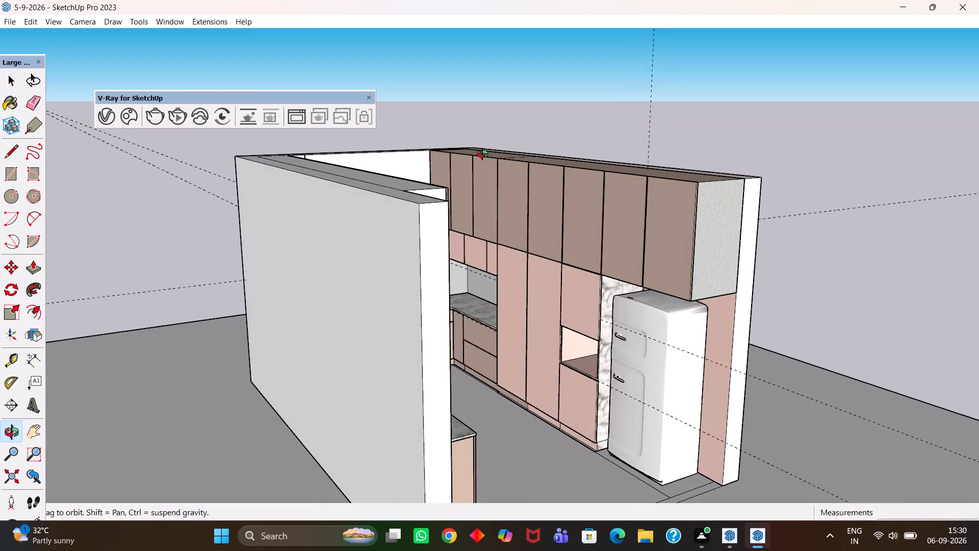
pyautogui.moveTo(482, 154); pyautogui.dragTo(486, 157, button='middle')
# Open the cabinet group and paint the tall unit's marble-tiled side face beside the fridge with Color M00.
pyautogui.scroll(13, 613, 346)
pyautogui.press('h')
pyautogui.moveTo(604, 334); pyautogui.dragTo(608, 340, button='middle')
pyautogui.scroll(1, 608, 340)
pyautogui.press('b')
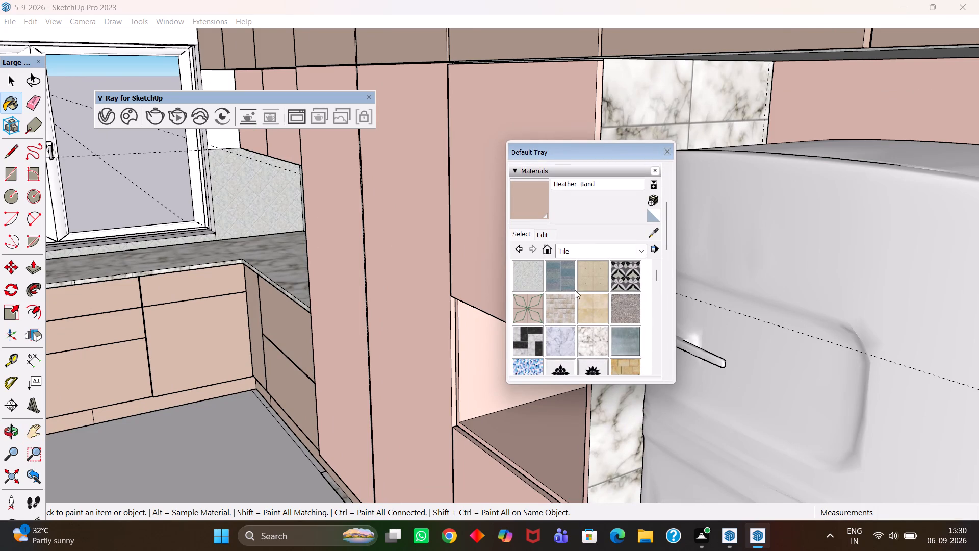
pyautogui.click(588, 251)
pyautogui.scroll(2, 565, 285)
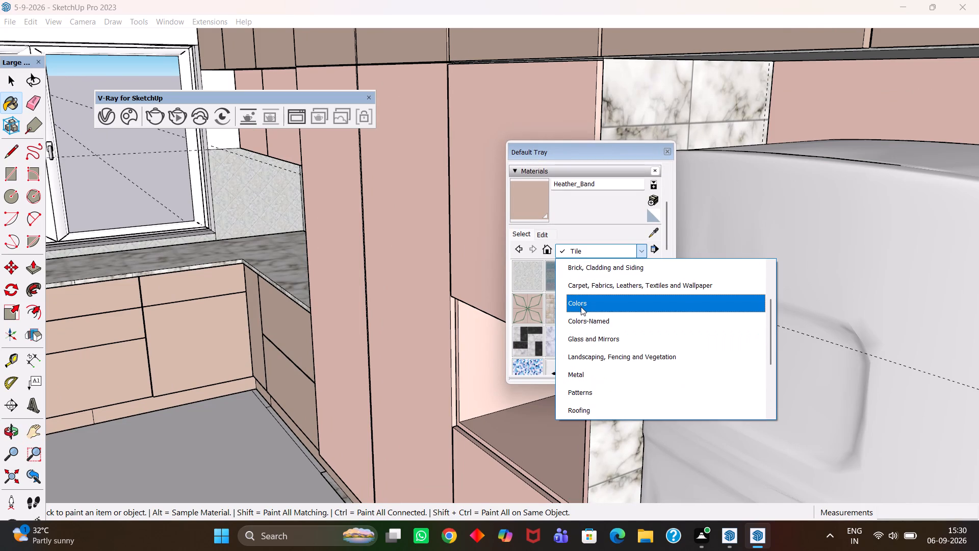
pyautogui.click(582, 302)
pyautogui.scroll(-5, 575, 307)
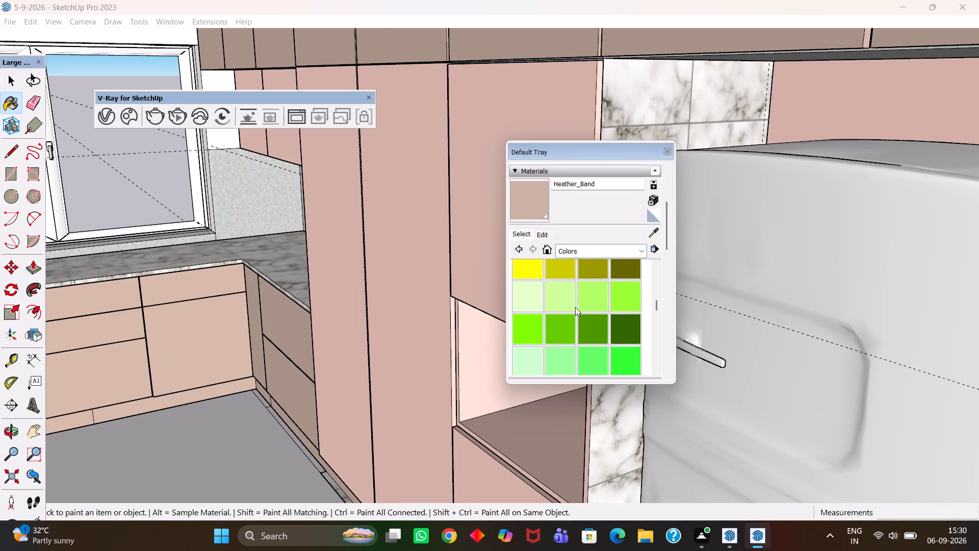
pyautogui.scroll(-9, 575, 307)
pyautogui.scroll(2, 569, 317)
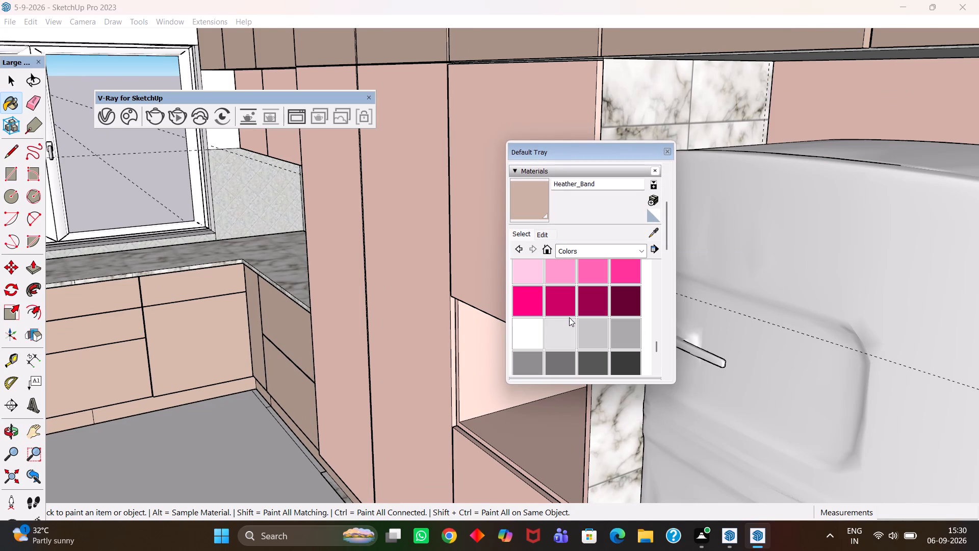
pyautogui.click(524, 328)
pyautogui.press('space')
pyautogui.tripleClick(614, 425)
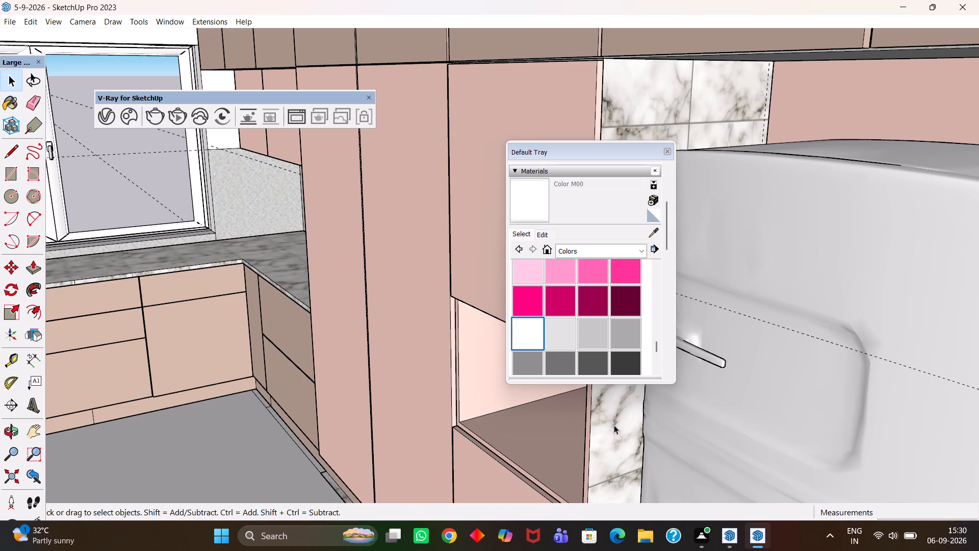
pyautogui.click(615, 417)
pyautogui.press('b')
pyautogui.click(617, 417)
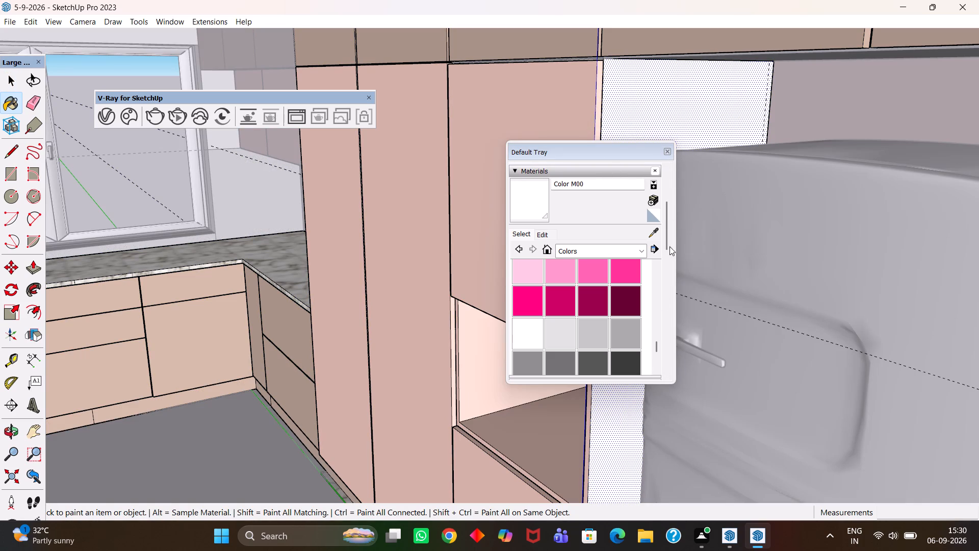
# Sample Color B01 from the tall unit's front and paint its side face beside the fridge with it.
pyautogui.click(653, 231)
pyautogui.click(497, 112)
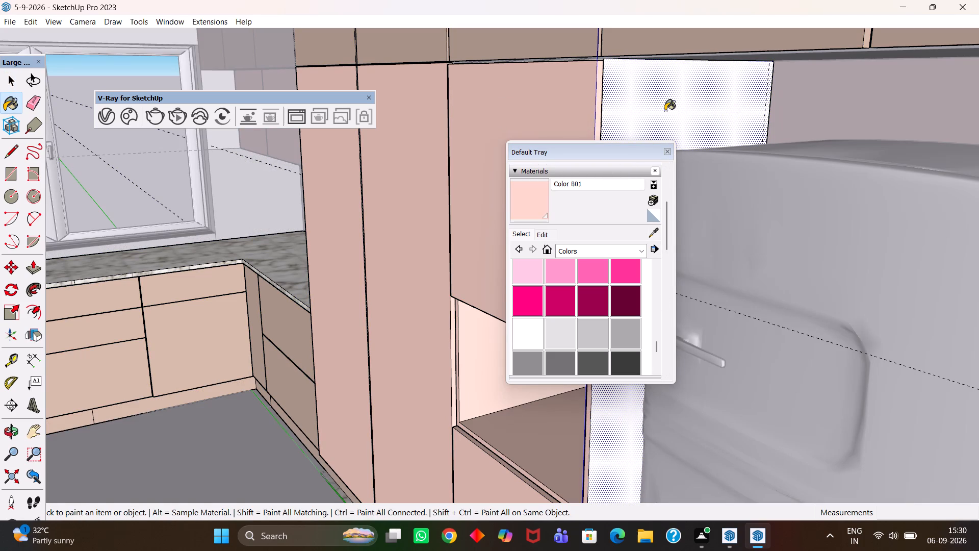
pyautogui.click(665, 111)
pyautogui.click(671, 150)
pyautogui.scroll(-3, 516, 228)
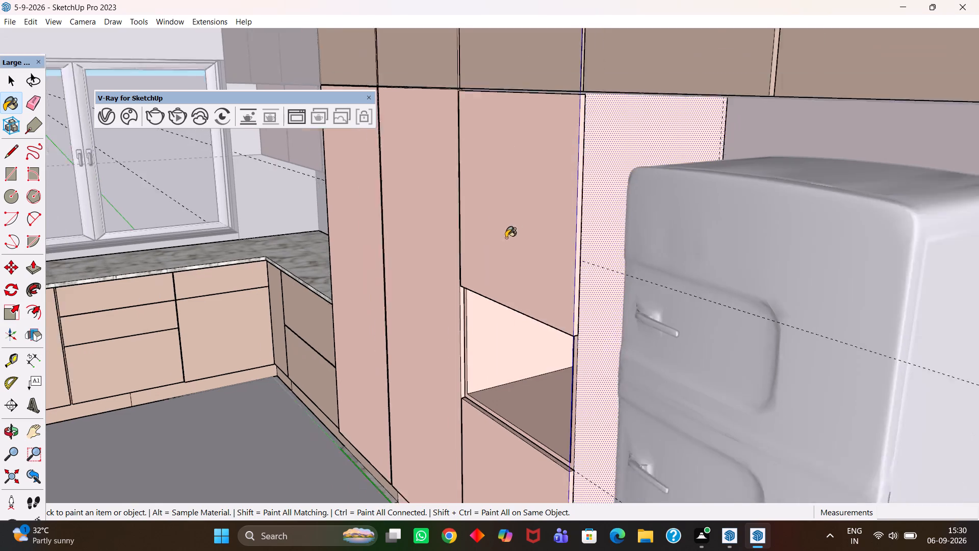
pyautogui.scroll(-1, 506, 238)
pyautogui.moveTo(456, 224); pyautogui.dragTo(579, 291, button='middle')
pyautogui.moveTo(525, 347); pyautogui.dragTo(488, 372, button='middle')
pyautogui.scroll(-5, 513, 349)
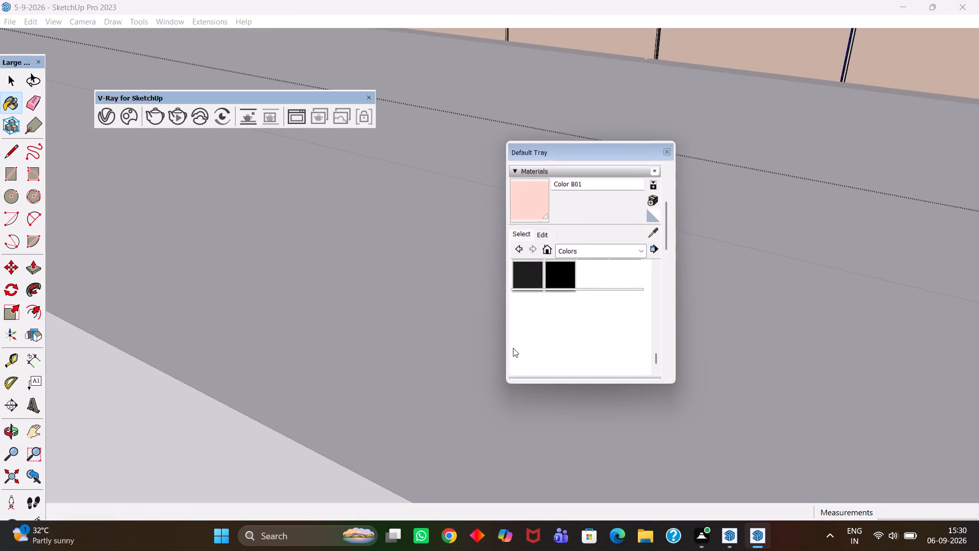
# Close the materials tray and exit the open cabinet group.
pyautogui.scroll(-4, 513, 348)
pyautogui.click(667, 152)
pyautogui.press('h')
pyautogui.scroll(-7, 568, 191)
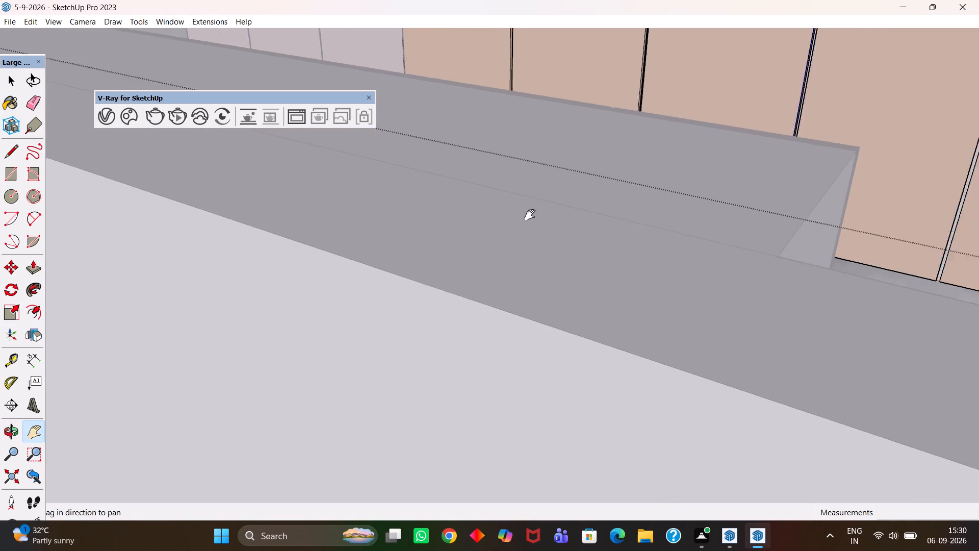
pyautogui.scroll(-20, 530, 215)
pyautogui.scroll(-3, 530, 215)
pyautogui.moveTo(592, 224); pyautogui.dragTo(562, 237, button='middle')
pyautogui.scroll(2, 450, 236)
pyautogui.moveTo(471, 232); pyautogui.dragTo(236, 281, button='middle')
pyautogui.scroll(-2, 234, 281)
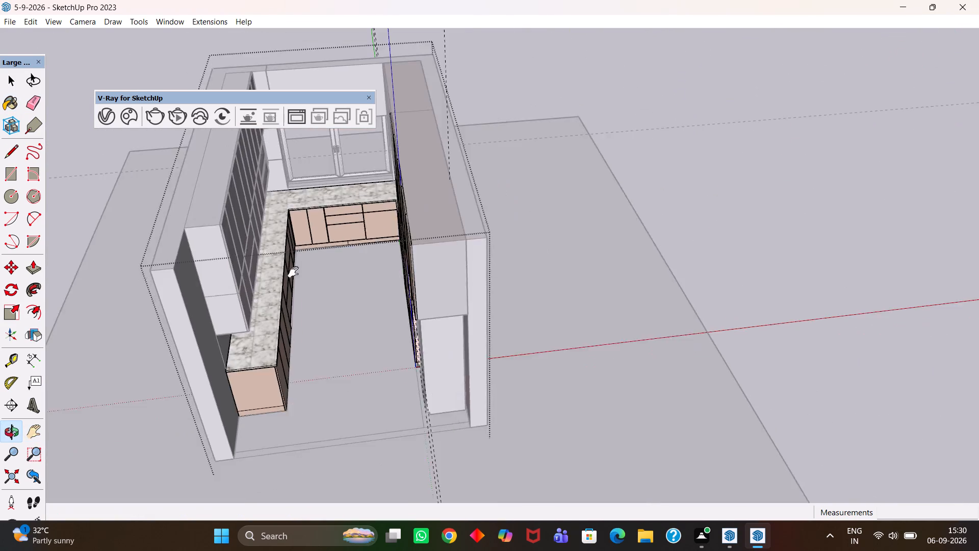
pyautogui.scroll(-5, 293, 272)
pyautogui.press('space')
pyautogui.doubleClick(570, 127)
# Save the kitchen model.
pyautogui.scroll(1, 400, 253)
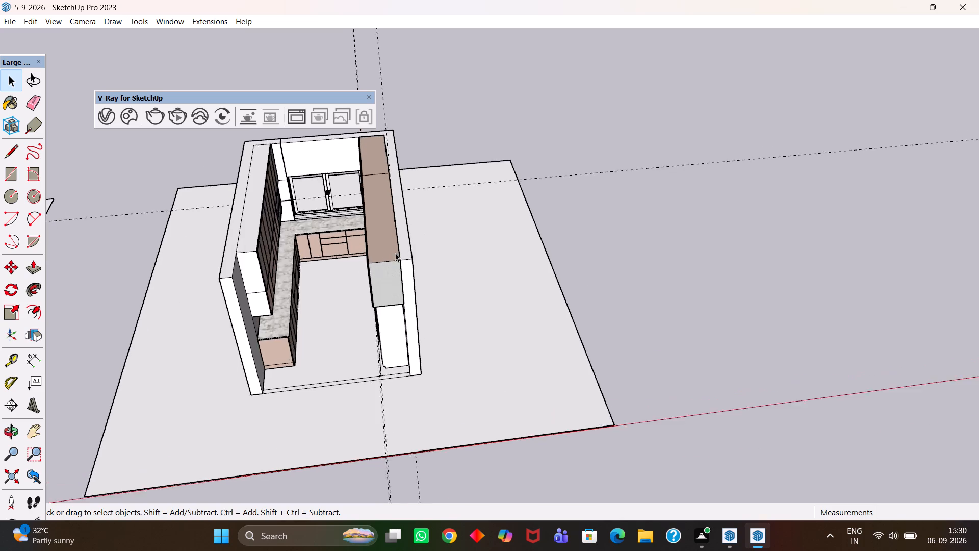
pyautogui.scroll(3, 395, 253)
pyautogui.moveTo(375, 252); pyautogui.dragTo(357, 282, button='middle')
pyautogui.scroll(-3, 357, 282)
pyautogui.press('h')
pyautogui.moveTo(291, 269); pyautogui.dragTo(470, 332)
pyautogui.hotkey('ctrl', 's')
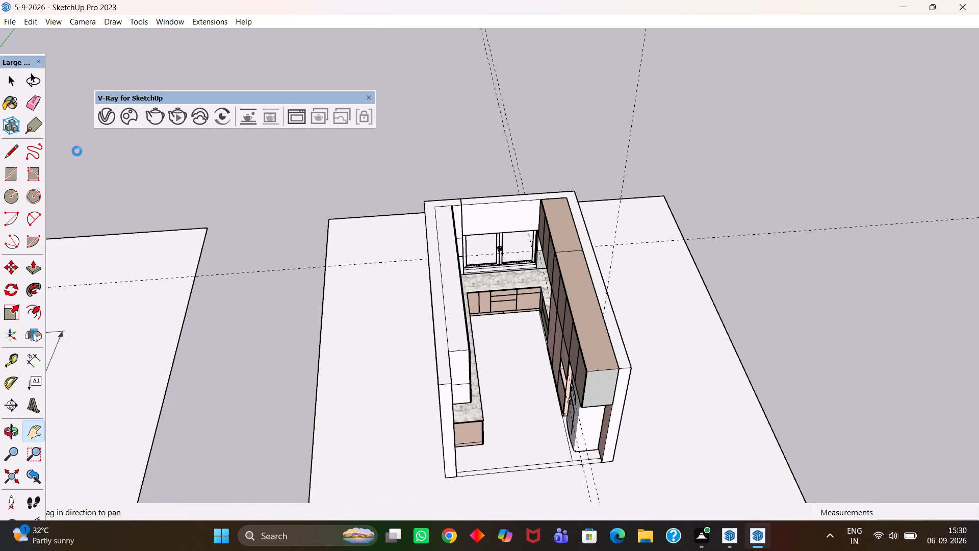
# Delete all guide lines from the model.
pyautogui.click(34, 21)
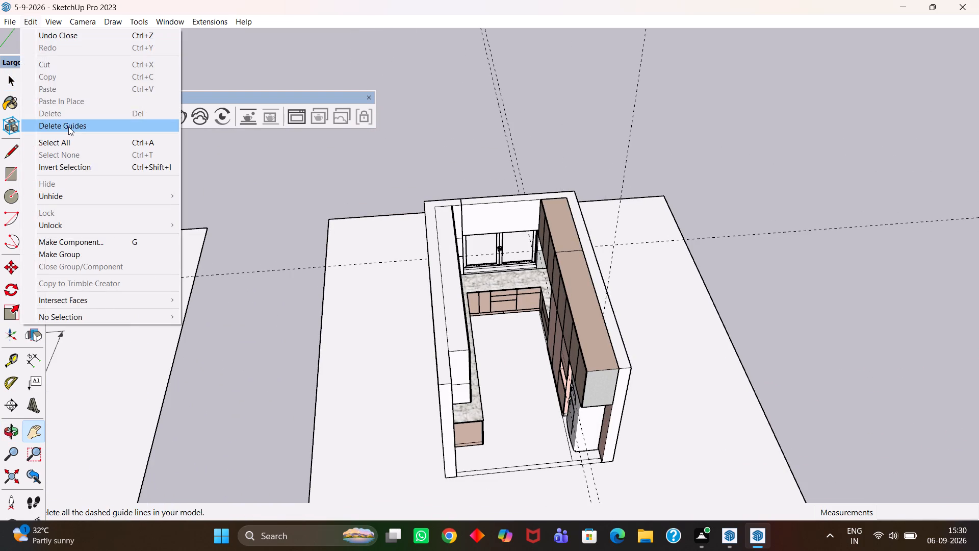
pyautogui.click(68, 127)
pyautogui.scroll(2, 548, 262)
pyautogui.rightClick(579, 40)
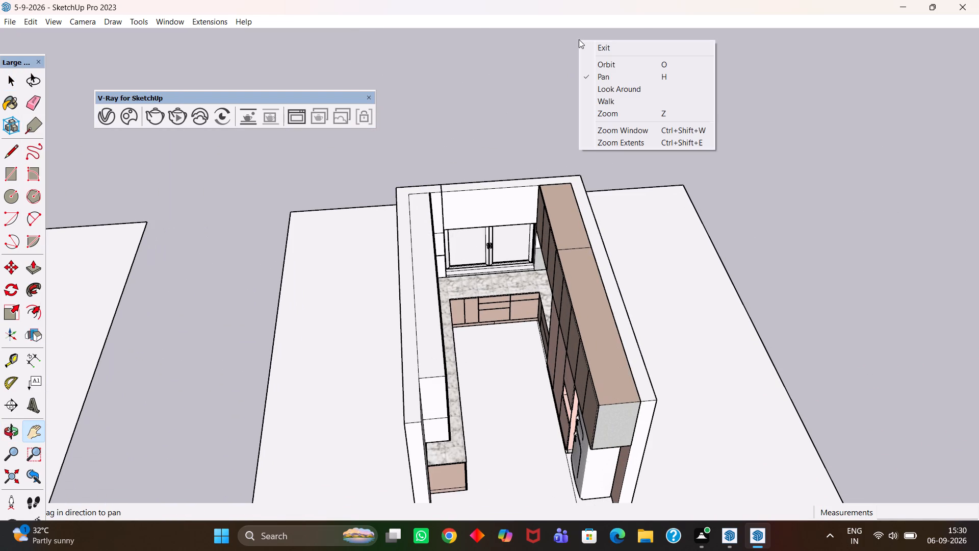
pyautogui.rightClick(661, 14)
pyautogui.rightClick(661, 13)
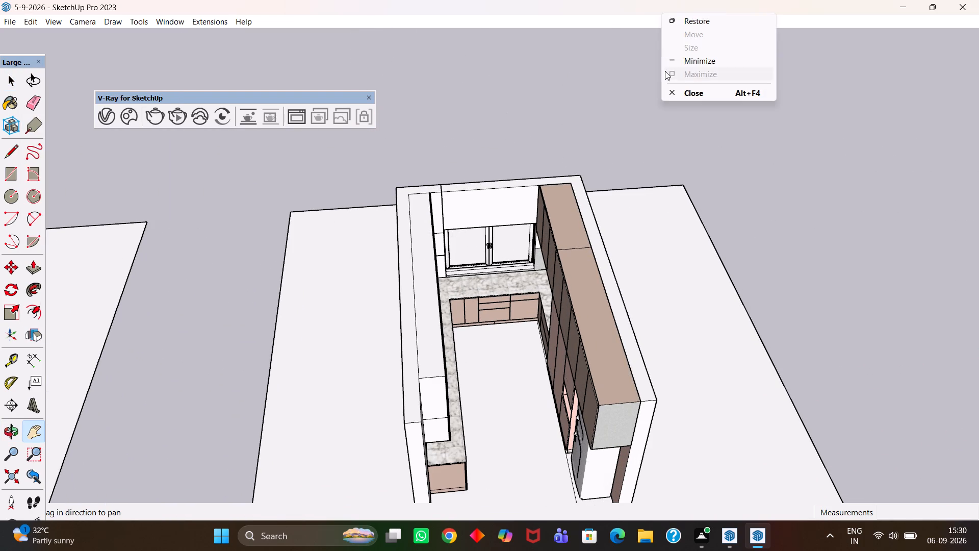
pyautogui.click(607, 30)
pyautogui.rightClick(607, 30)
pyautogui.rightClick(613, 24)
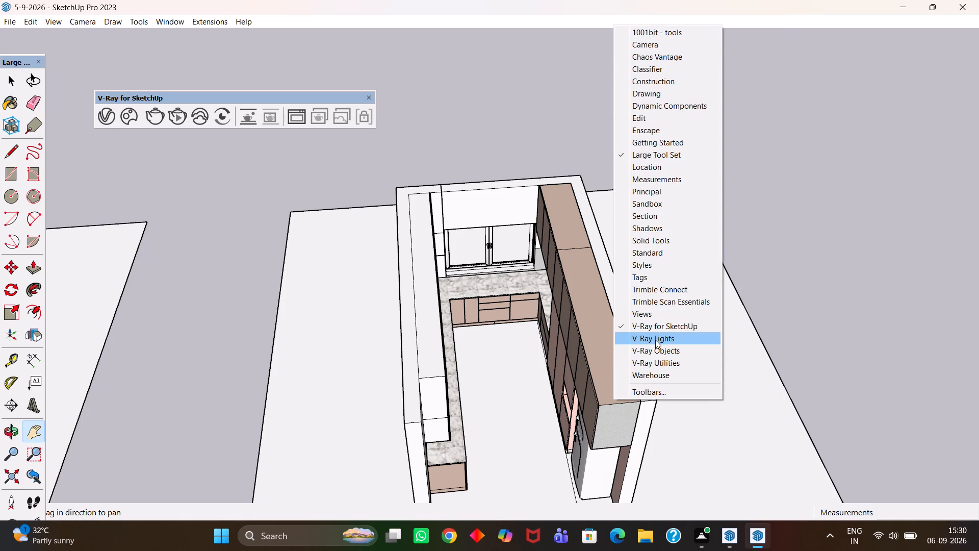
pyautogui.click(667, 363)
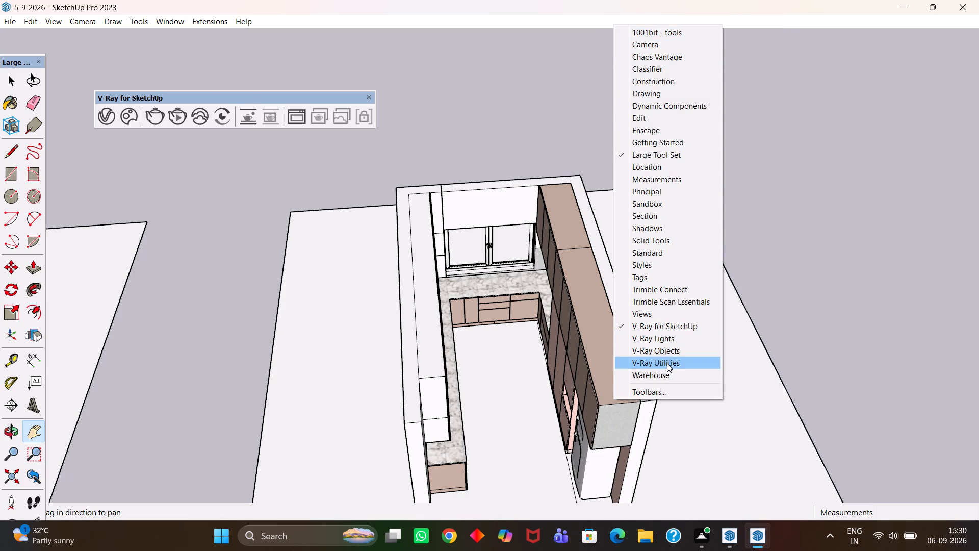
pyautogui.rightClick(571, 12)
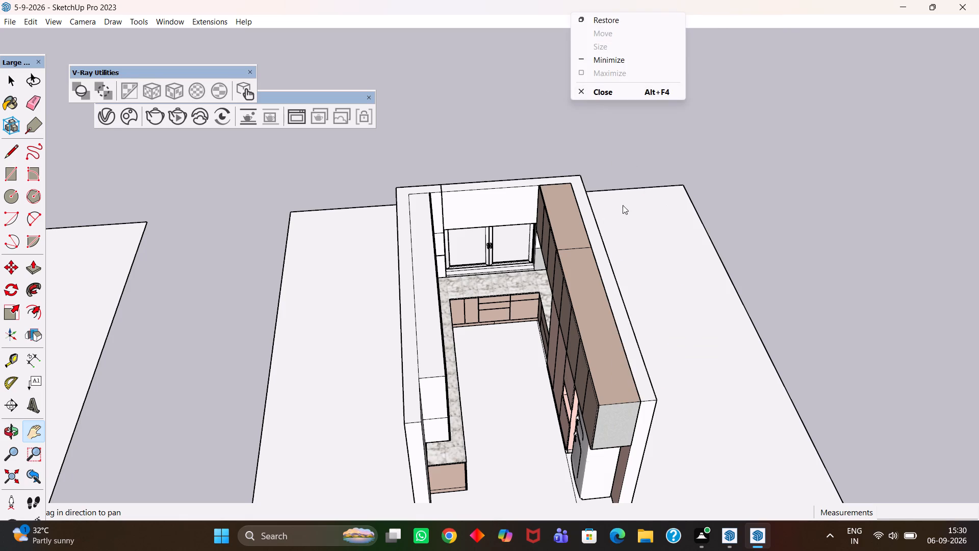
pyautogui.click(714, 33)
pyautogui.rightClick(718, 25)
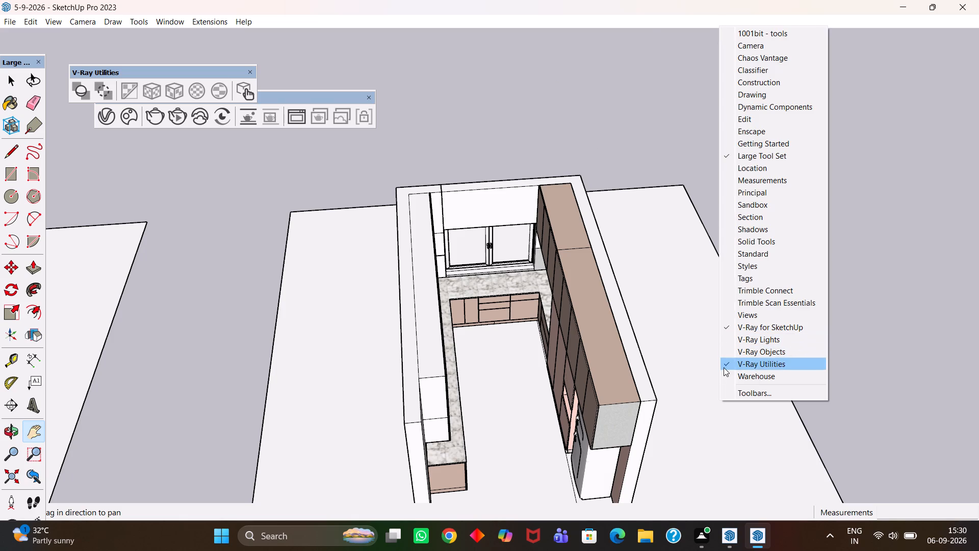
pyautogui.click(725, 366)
# Display the section tools and place a section plane on the outer face of the long side wall, named Section 1 with symbol 1.
pyautogui.rightClick(648, 18)
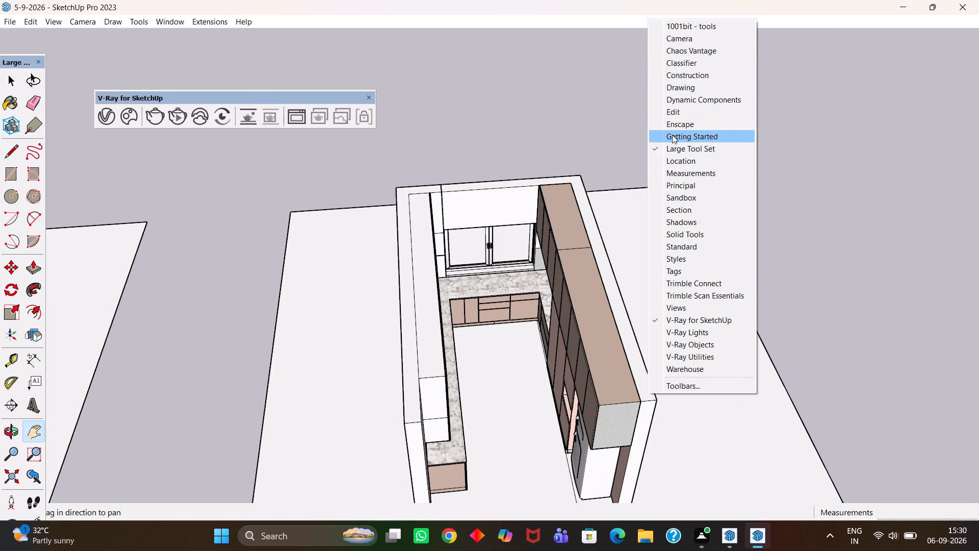
pyautogui.click(666, 209)
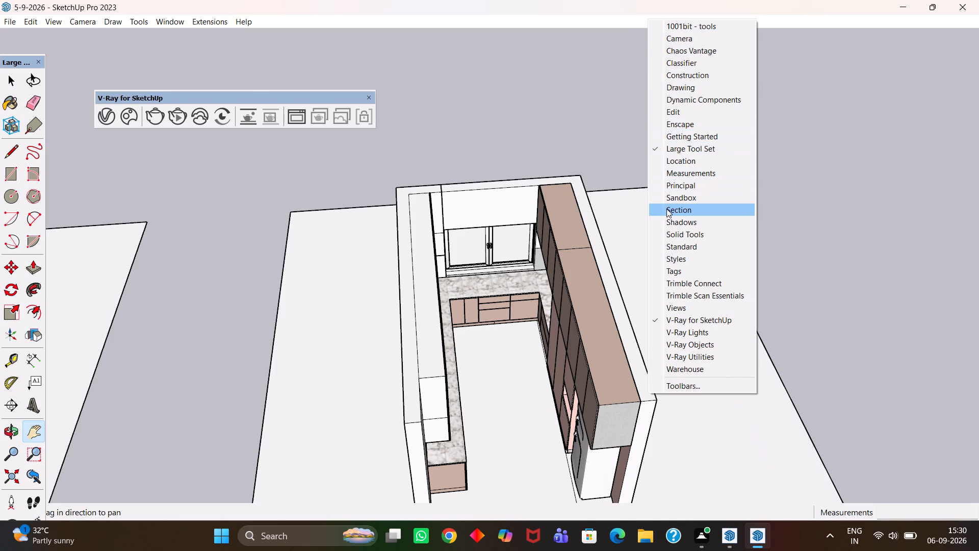
pyautogui.click(613, 41)
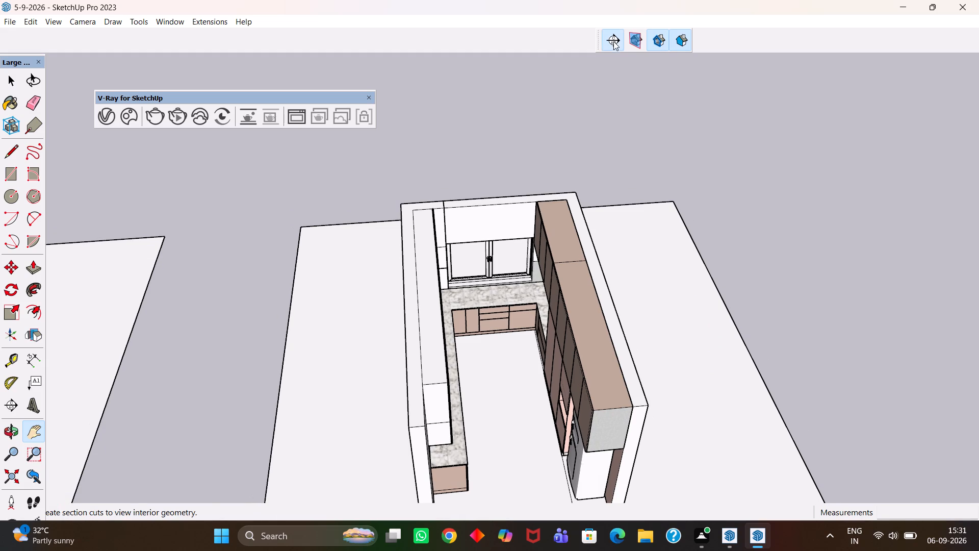
pyautogui.scroll(-5, 526, 109)
pyautogui.moveTo(459, 199); pyautogui.dragTo(683, 209, button='middle')
pyautogui.scroll(1, 486, 218)
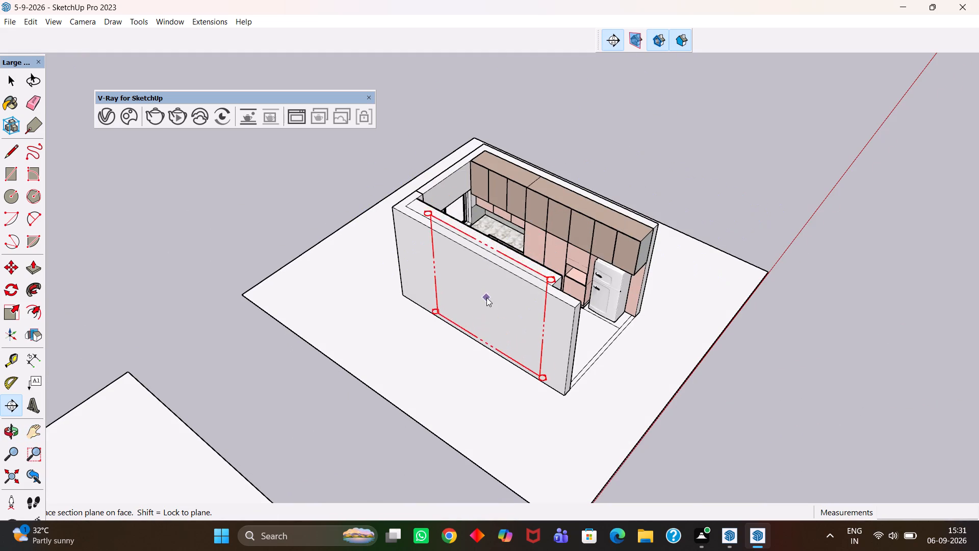
pyautogui.click(486, 298)
pyautogui.moveTo(474, 332); pyautogui.dragTo(516, 337, button='middle')
pyautogui.click(581, 303)
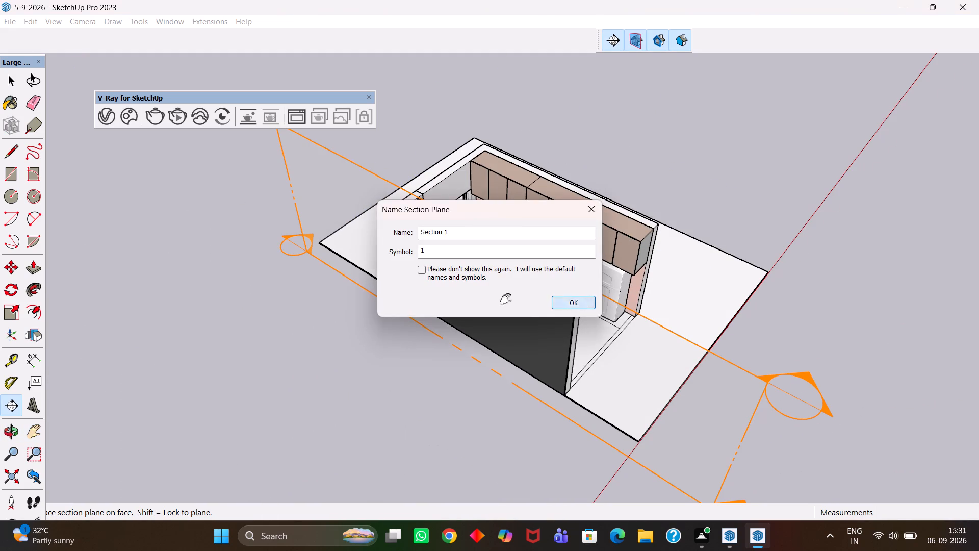
# Move the section plane inward past the side wall so it cuts through the near end of the window-side counter run.
pyautogui.moveTo(458, 321); pyautogui.dragTo(620, 312, button='middle')
pyautogui.press('space')
pyautogui.scroll(1, 577, 341)
pyautogui.click(575, 363)
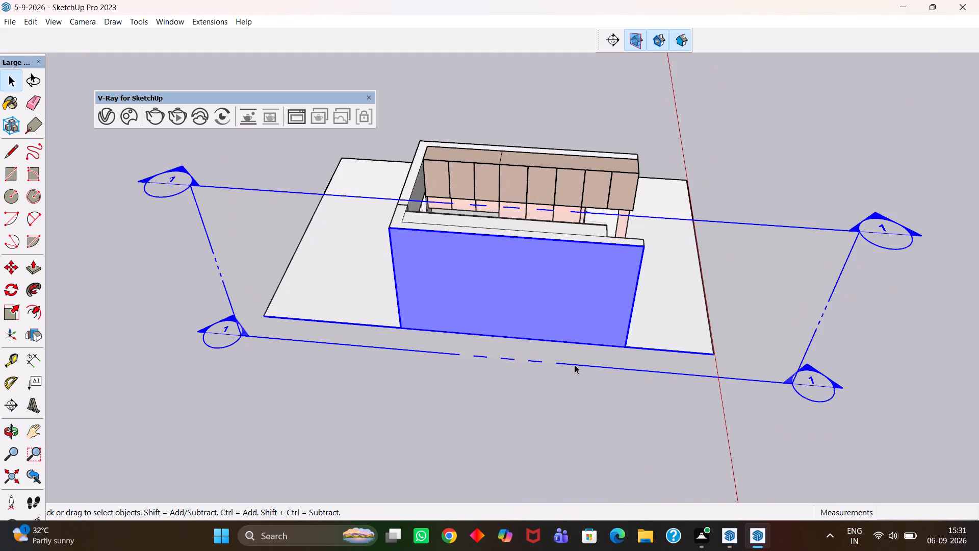
pyautogui.press('m')
pyautogui.click(575, 365)
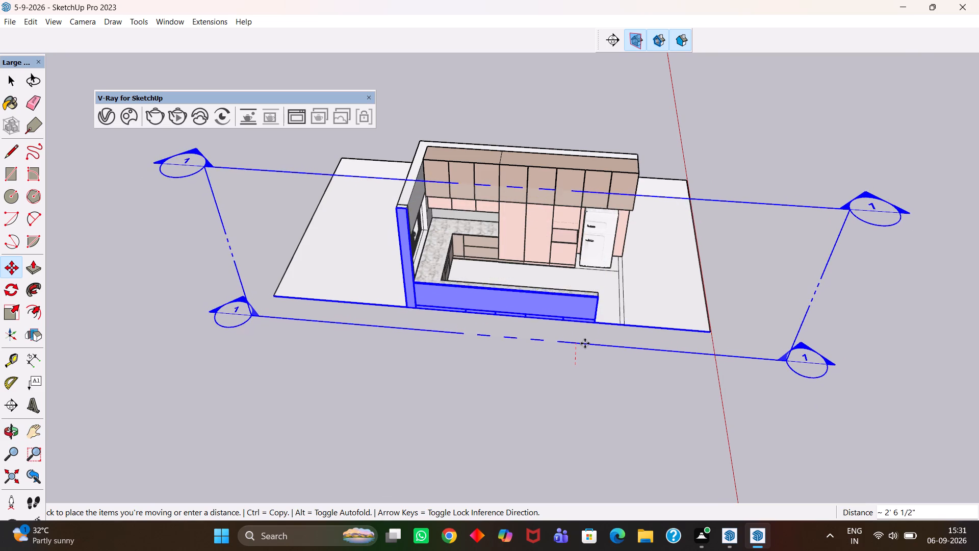
pyautogui.click(586, 336)
# Examine the cut-open kitchen interior, including the tall units, base cabinets, backsplash, fridge and plinth.
pyautogui.scroll(8, 558, 269)
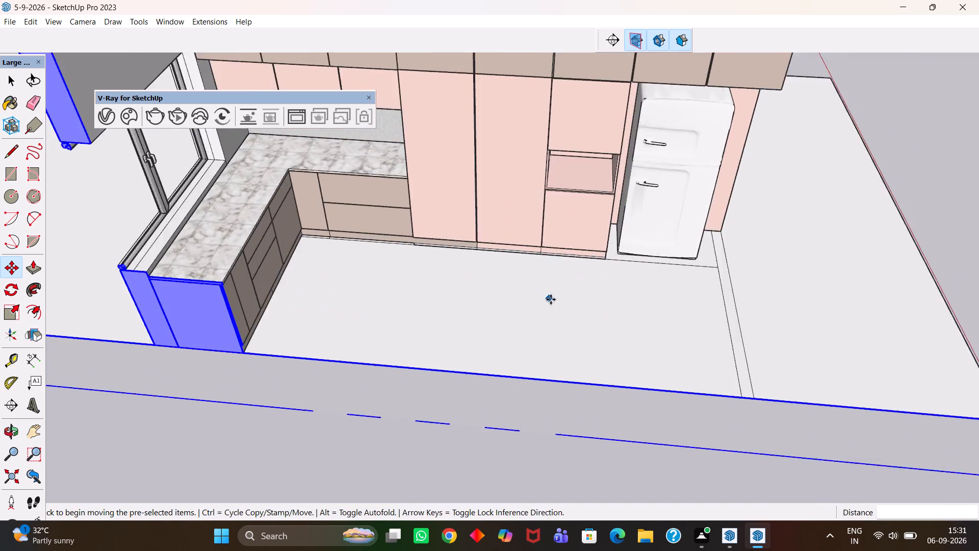
pyautogui.scroll(2, 551, 299)
pyautogui.moveTo(551, 299); pyautogui.dragTo(570, 194, button='middle')
pyautogui.scroll(1, 570, 214)
pyautogui.press('h')
pyautogui.moveTo(456, 156); pyautogui.dragTo(520, 322)
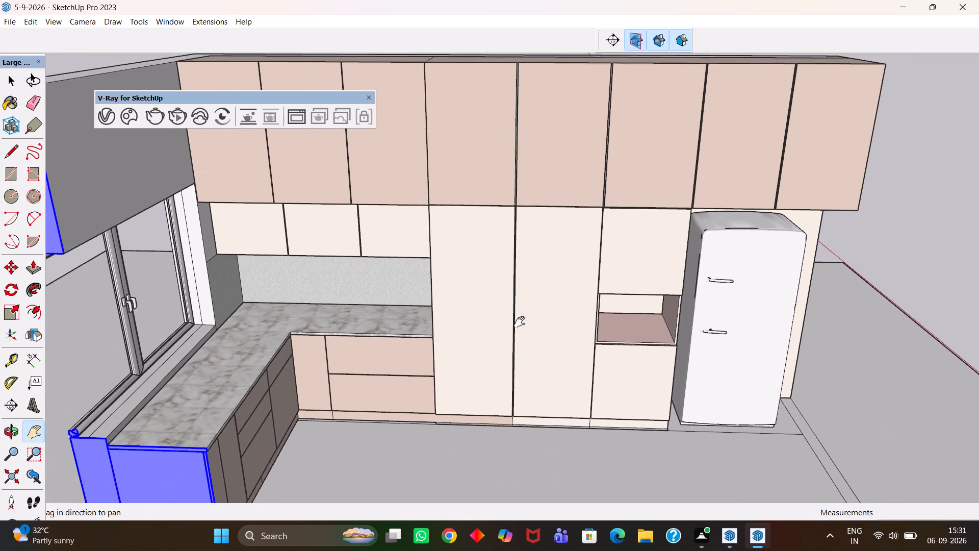
pyautogui.moveTo(520, 322); pyautogui.dragTo(520, 322)
pyautogui.moveTo(518, 358); pyautogui.dragTo(302, 334, button='middle')
pyautogui.scroll(1, 514, 321)
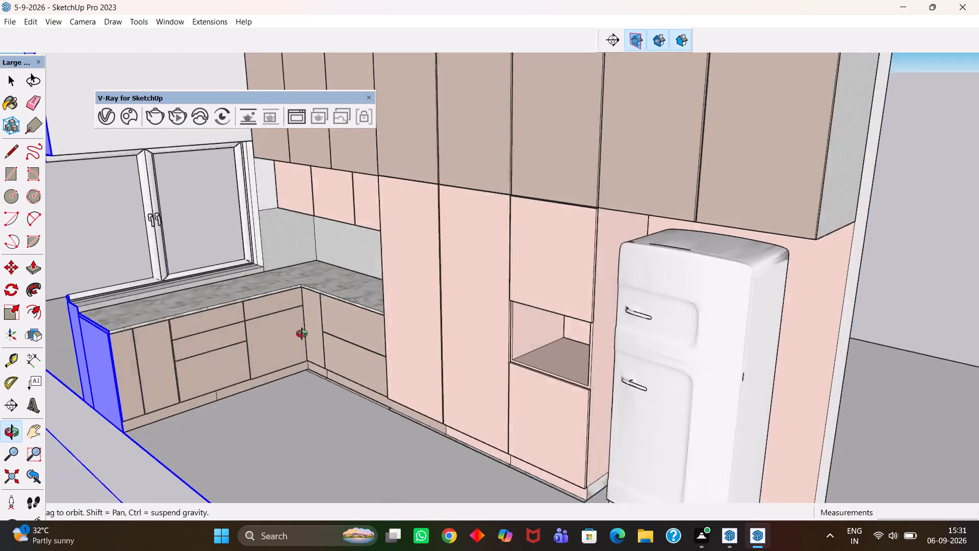
pyautogui.moveTo(302, 334); pyautogui.dragTo(302, 302, button='middle')
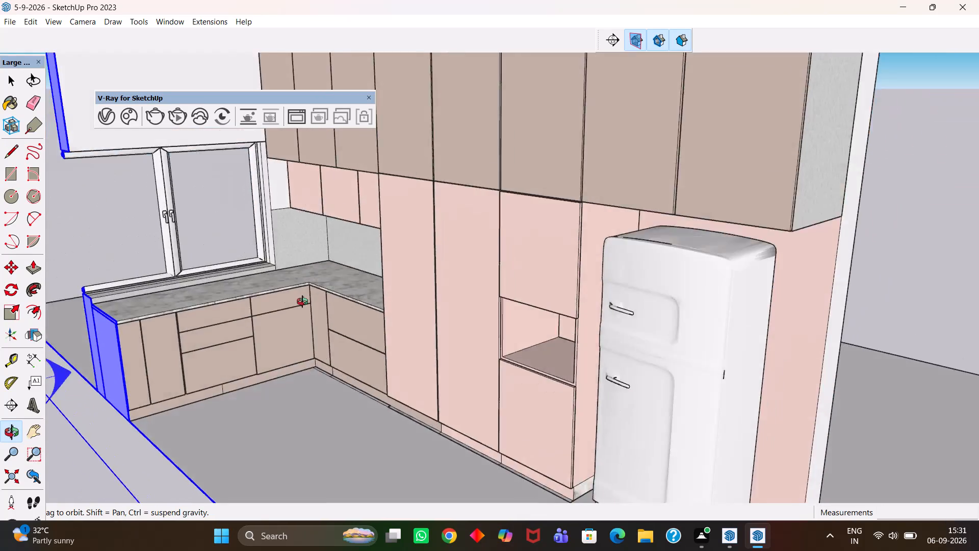
pyautogui.moveTo(302, 302); pyautogui.dragTo(527, 334, button='middle')
pyautogui.scroll(1, 492, 370)
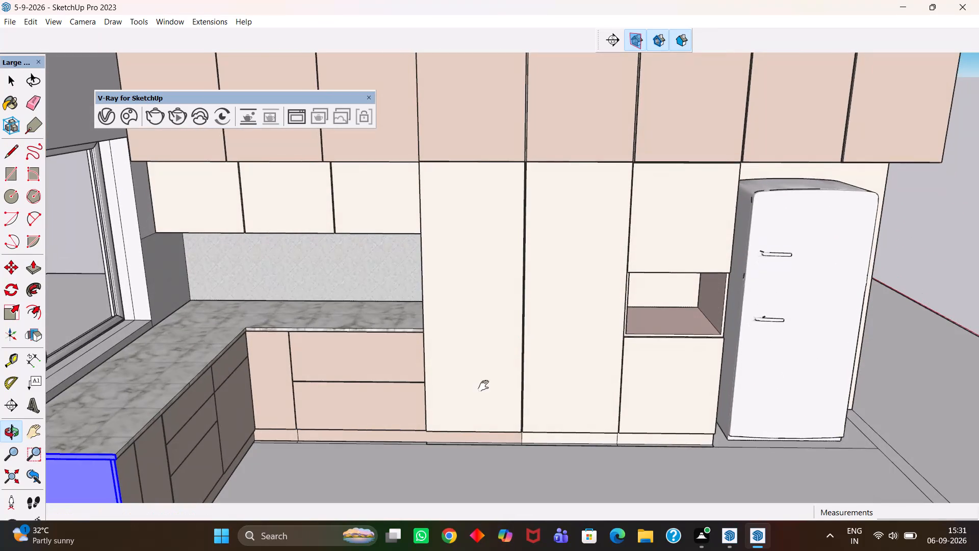
pyautogui.press('h')
pyautogui.scroll(3, 469, 413)
pyautogui.scroll(-4, 482, 392)
pyautogui.moveTo(504, 394); pyautogui.dragTo(493, 409, button='middle')
pyautogui.scroll(1, 493, 409)
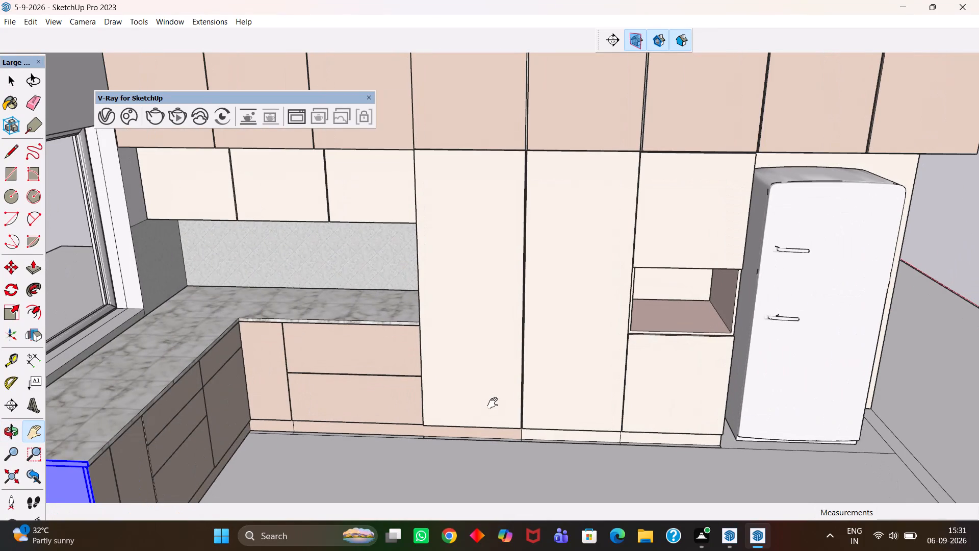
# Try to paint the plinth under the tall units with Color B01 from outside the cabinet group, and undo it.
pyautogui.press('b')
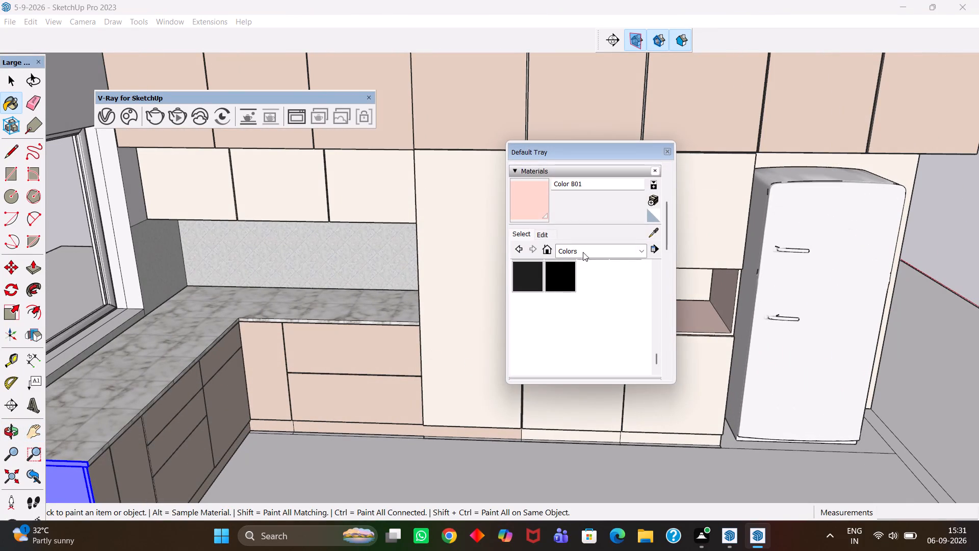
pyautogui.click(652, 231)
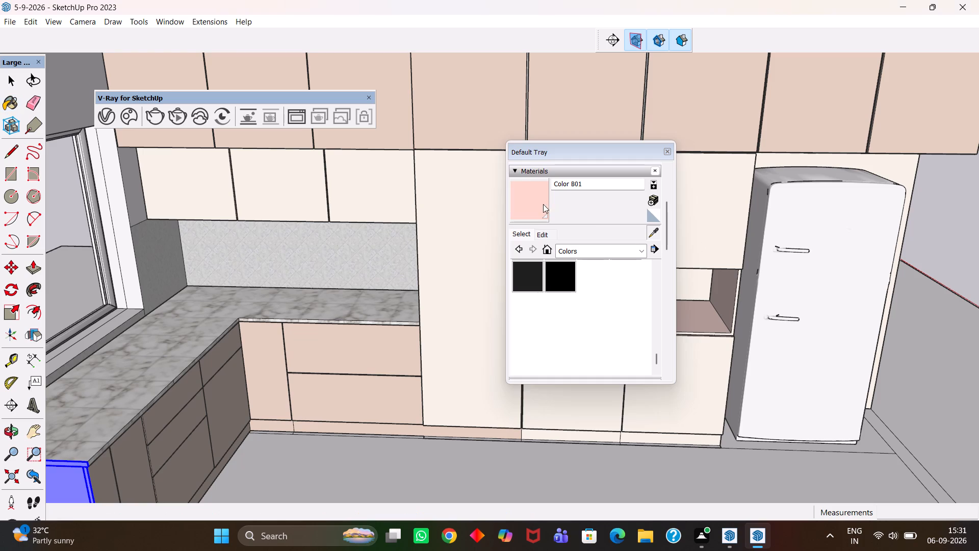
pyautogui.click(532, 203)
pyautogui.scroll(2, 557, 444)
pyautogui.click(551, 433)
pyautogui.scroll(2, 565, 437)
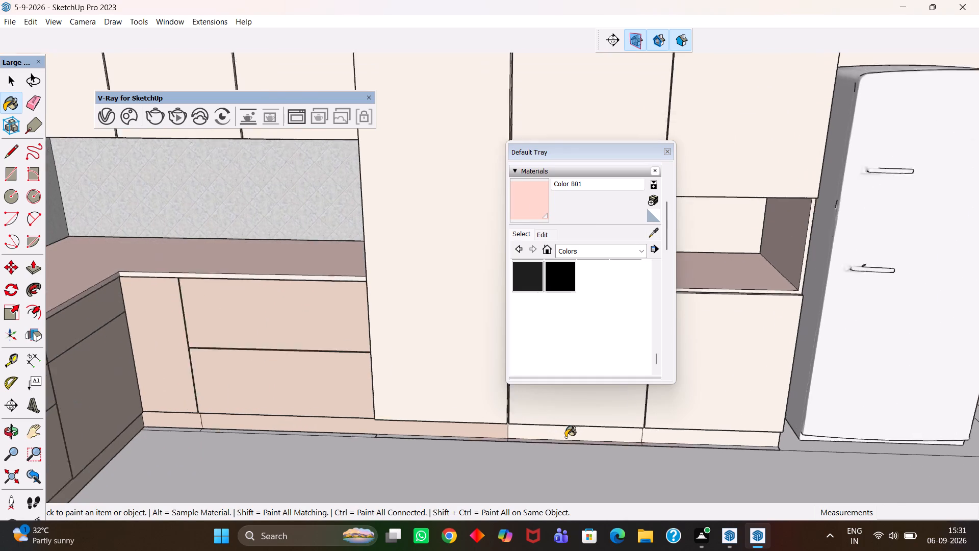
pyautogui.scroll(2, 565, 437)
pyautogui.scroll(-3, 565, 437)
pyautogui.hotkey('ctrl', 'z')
# Open the cabinet group and paint the plinth face under the middle tall unit with Color B01.
pyautogui.scroll(3, 565, 437)
pyautogui.press('space')
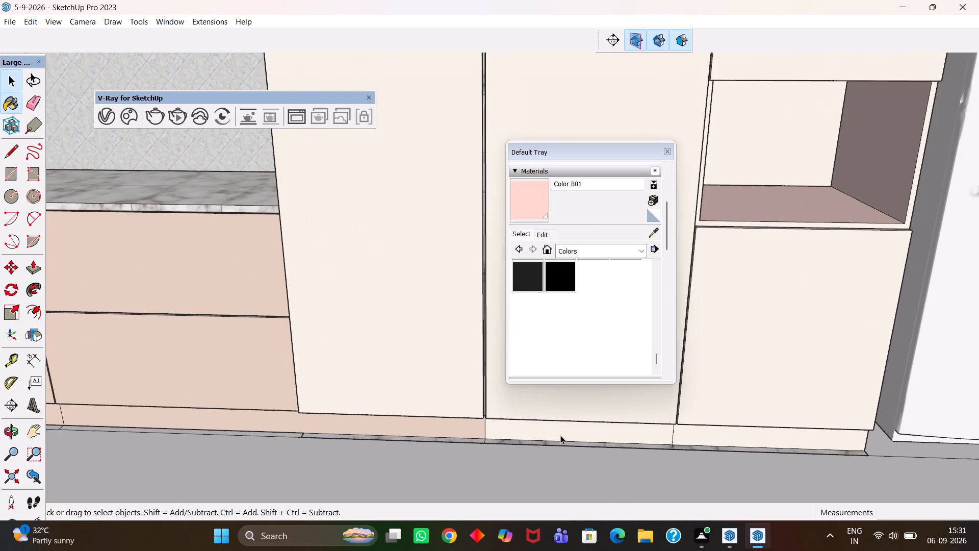
pyautogui.doubleClick(560, 435)
pyautogui.click(558, 432)
pyautogui.press('b')
pyautogui.click(558, 433)
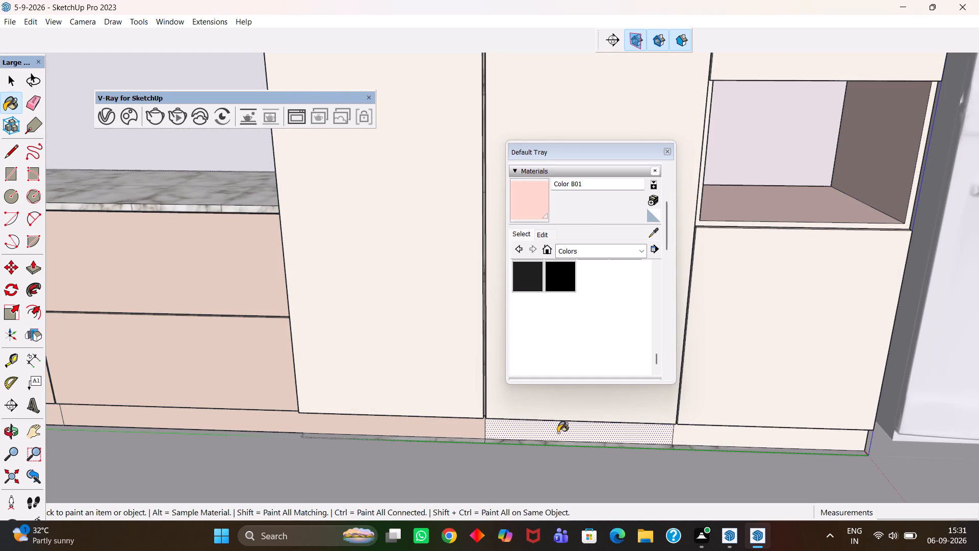
pyautogui.click(605, 435)
pyautogui.click(527, 198)
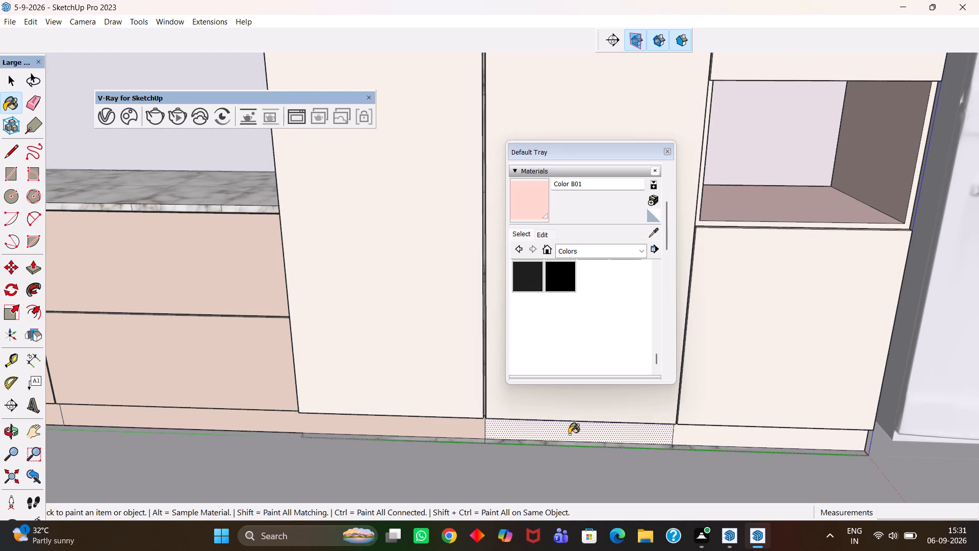
pyautogui.click(569, 434)
pyautogui.click(610, 437)
pyautogui.scroll(5, 607, 436)
pyautogui.moveTo(614, 436); pyautogui.dragTo(439, 391, button='middle')
pyautogui.press('space')
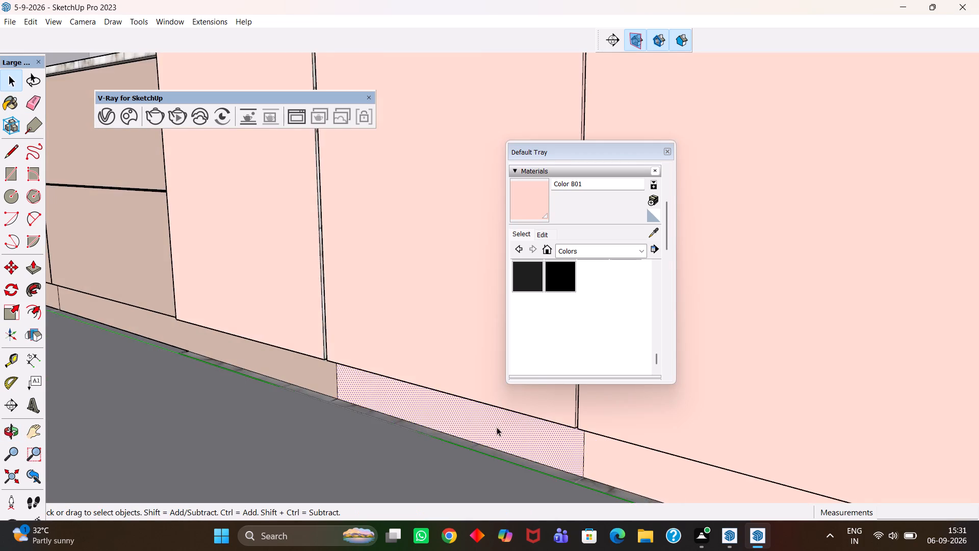
# Paint the plinth faces under the first tall unit, the drawer base and the corner base cabinet with Color B01.
pyautogui.scroll(-8, 481, 427)
pyautogui.moveTo(426, 413); pyautogui.dragTo(627, 469, button='middle')
pyautogui.scroll(-7, 628, 469)
pyautogui.scroll(2, 623, 443)
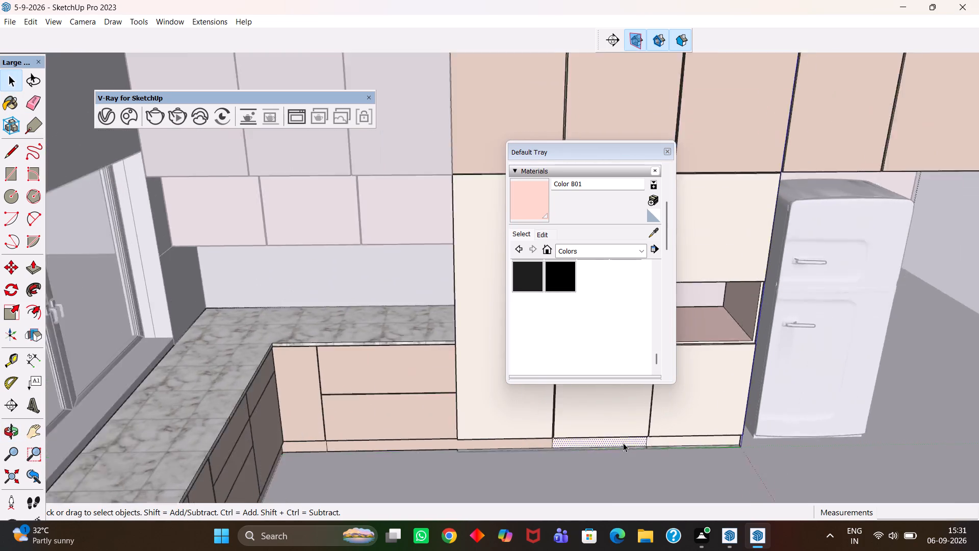
pyautogui.scroll(8, 623, 443)
pyautogui.click(445, 445)
pyautogui.moveTo(466, 453); pyautogui.dragTo(391, 431, button='middle')
pyautogui.scroll(1, 424, 436)
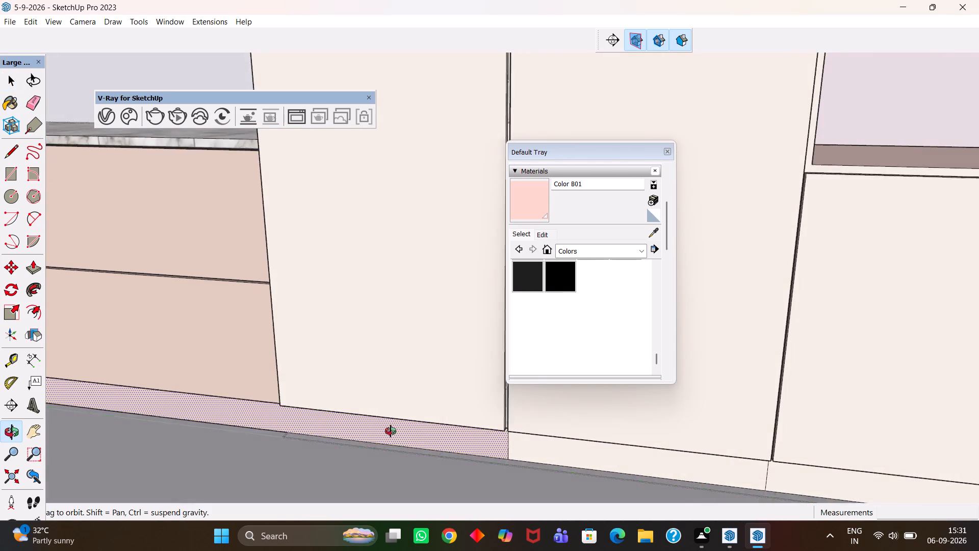
pyautogui.moveTo(391, 431); pyautogui.dragTo(398, 438, button='middle')
pyautogui.press('b')
pyautogui.click(402, 441)
pyautogui.scroll(-10, 404, 438)
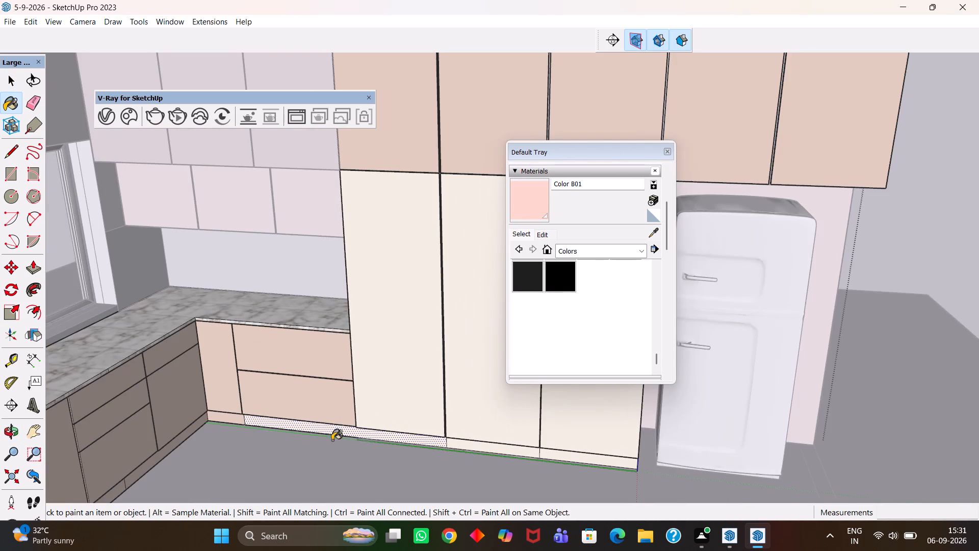
pyautogui.scroll(2, 244, 430)
pyautogui.click(233, 416)
pyautogui.scroll(5, 233, 416)
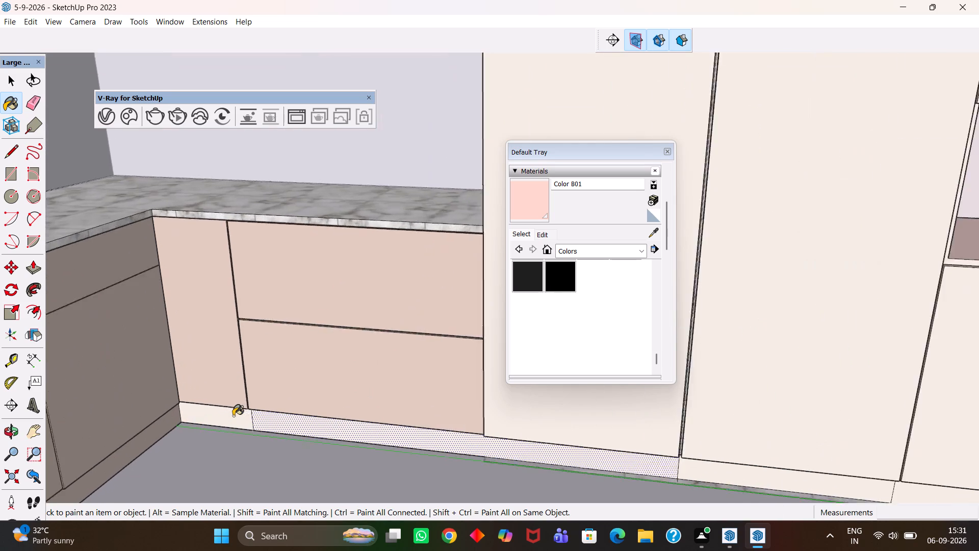
# Close the materials tray, clear the plinth face selection and hide the section plane display.
pyautogui.scroll(-8, 234, 416)
pyautogui.click(672, 152)
pyautogui.scroll(-4, 500, 305)
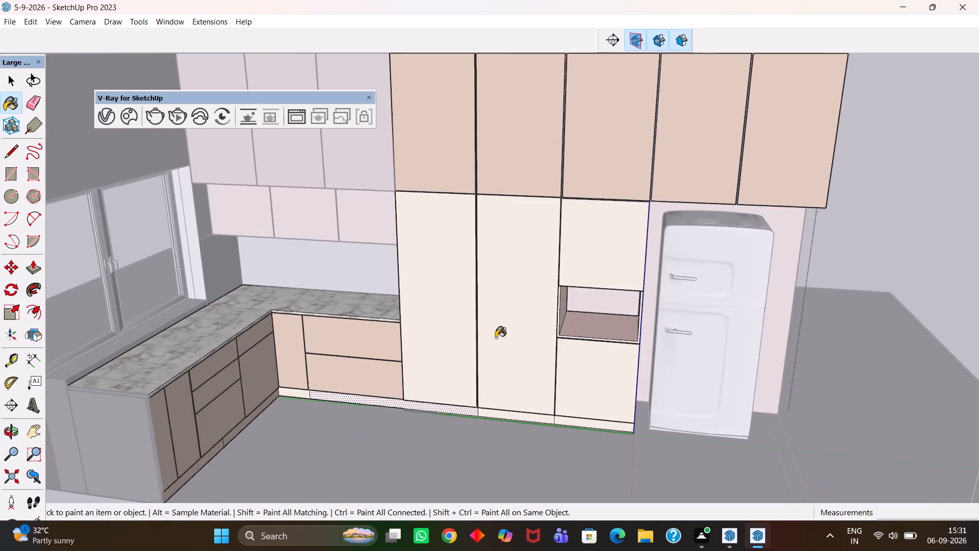
pyautogui.moveTo(501, 344); pyautogui.dragTo(551, 324, button='middle')
pyautogui.scroll(1, 536, 347)
pyautogui.press('h')
pyautogui.moveTo(621, 311); pyautogui.dragTo(540, 359)
pyautogui.scroll(-2, 539, 359)
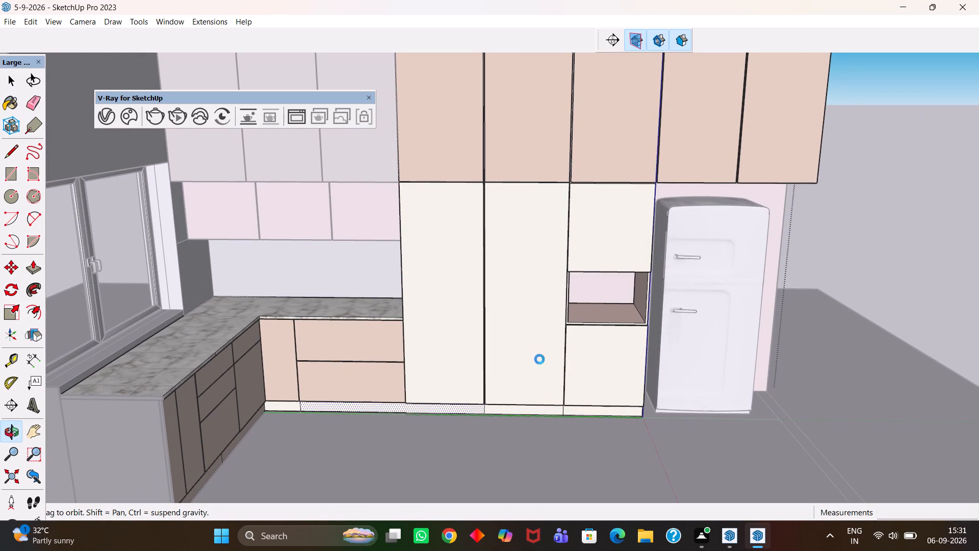
pyautogui.scroll(-2, 539, 359)
pyautogui.press('space')
pyautogui.click(666, 153)
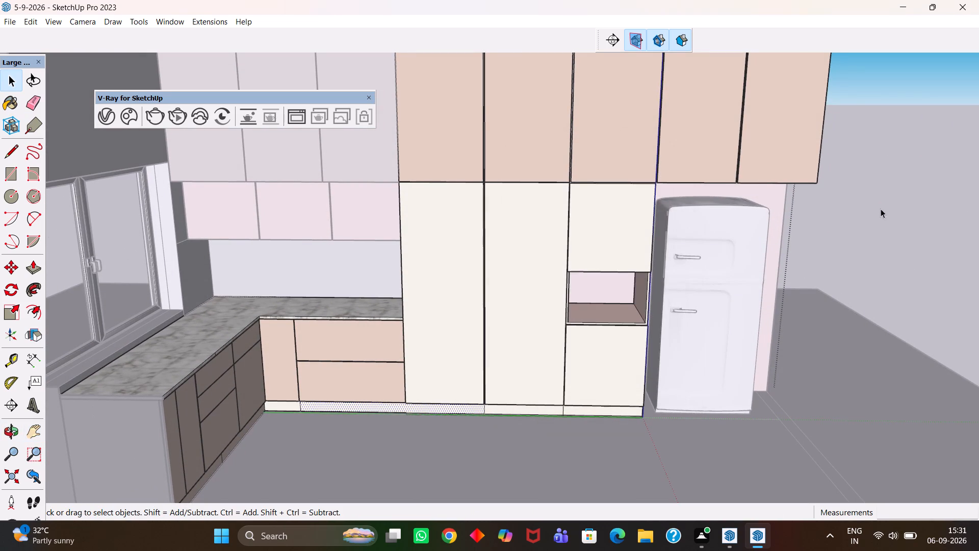
pyautogui.click(881, 209)
pyautogui.click(637, 36)
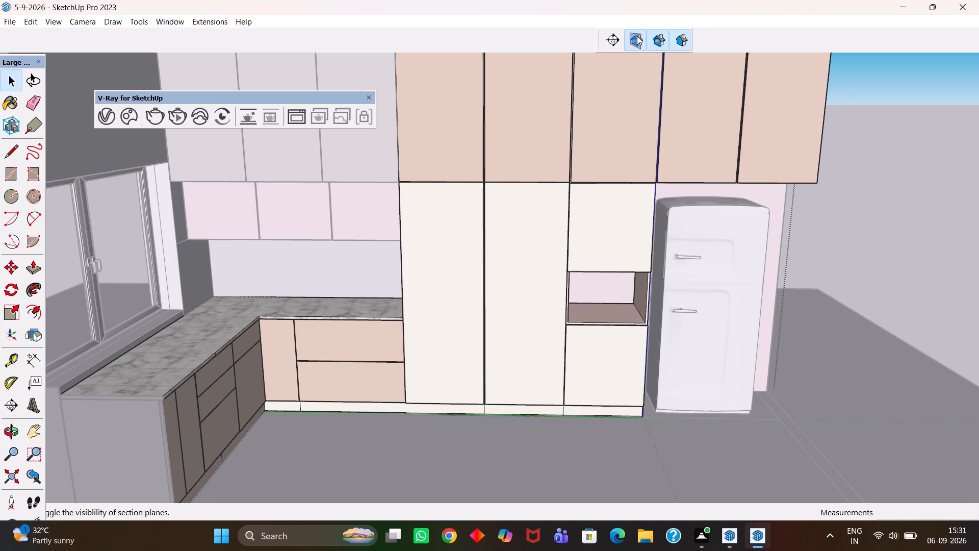
# Leave the cabinet group to return to the whole kitchen model.
pyautogui.scroll(-3, 517, 243)
pyautogui.moveTo(496, 278); pyautogui.dragTo(496, 263, button='middle')
pyautogui.press('h')
pyautogui.scroll(1, 496, 263)
pyautogui.moveTo(507, 244); pyautogui.dragTo(439, 332)
pyautogui.moveTo(442, 340); pyautogui.dragTo(435, 321, button='middle')
pyautogui.press('space')
pyautogui.doubleClick(828, 307)
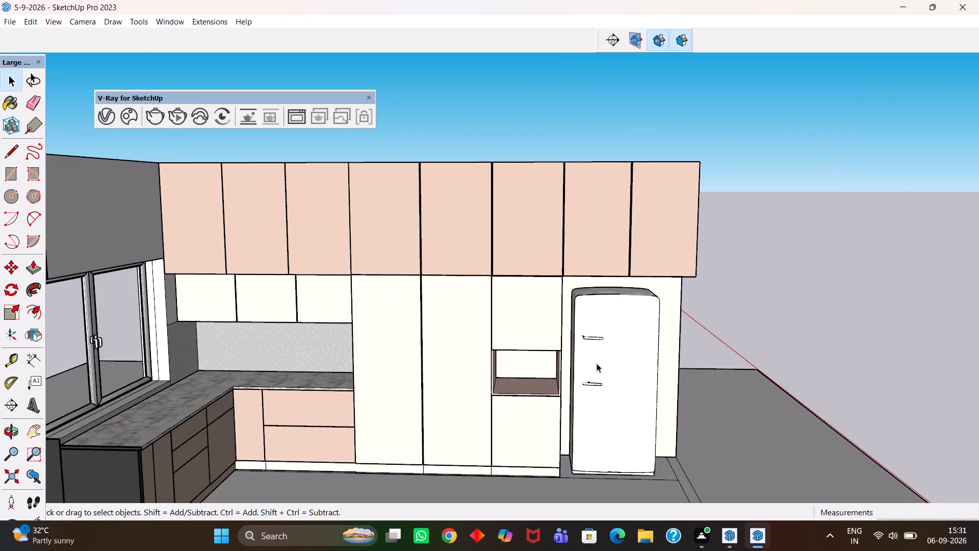
# Close the V-Ray toolbar and print a front view of the tall units and fridge with Microsoft Print to PDF, saved as 5-9.
pyautogui.press('h')
pyautogui.moveTo(551, 356); pyautogui.dragTo(621, 312)
pyautogui.scroll(2, 621, 312)
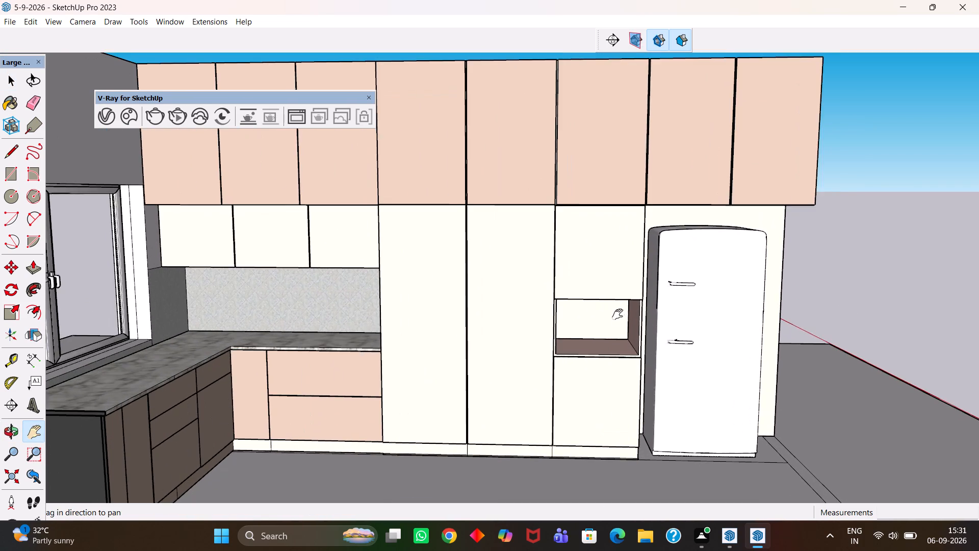
pyautogui.moveTo(620, 316); pyautogui.dragTo(616, 289, button='middle')
pyautogui.moveTo(612, 285); pyautogui.dragTo(616, 310)
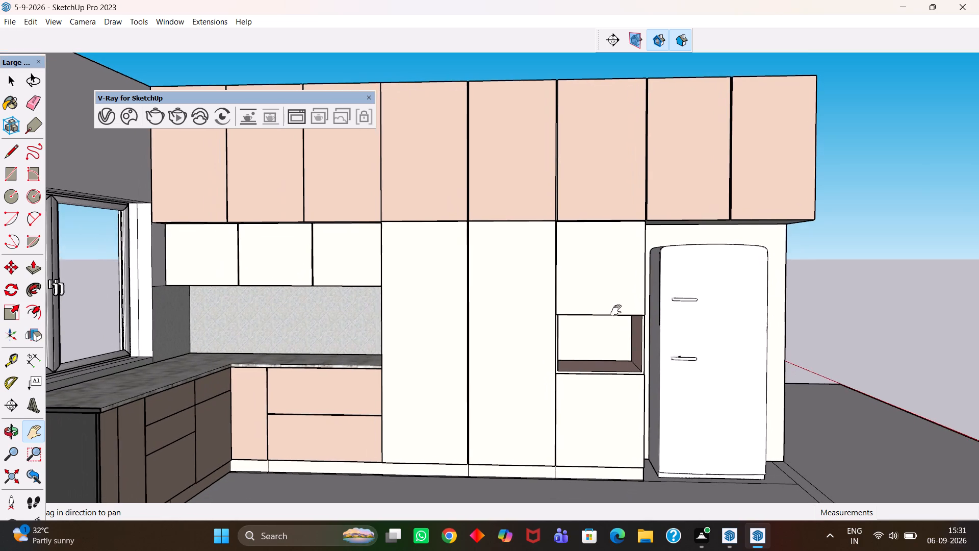
pyautogui.moveTo(607, 318); pyautogui.dragTo(617, 327, button='middle')
pyautogui.middleClick(617, 327)
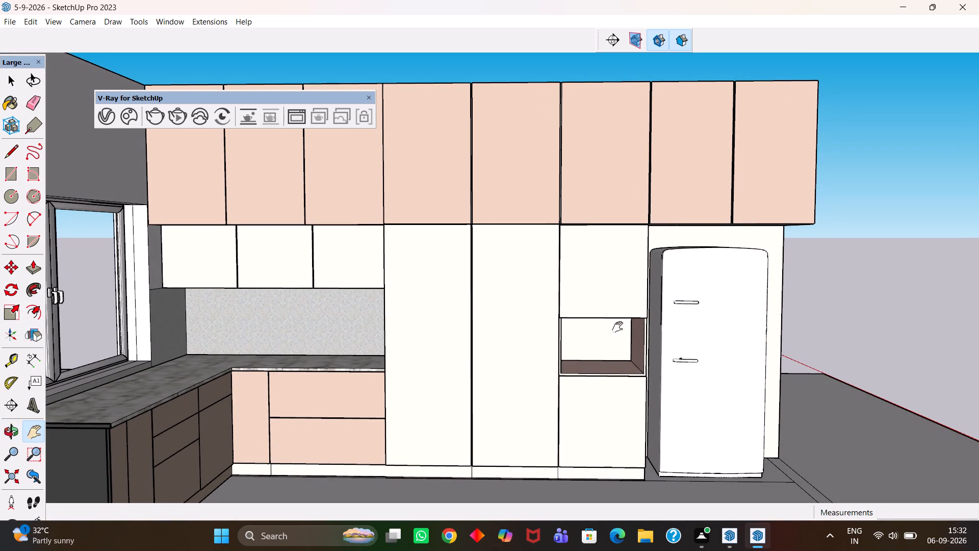
pyautogui.moveTo(592, 332); pyautogui.dragTo(596, 323)
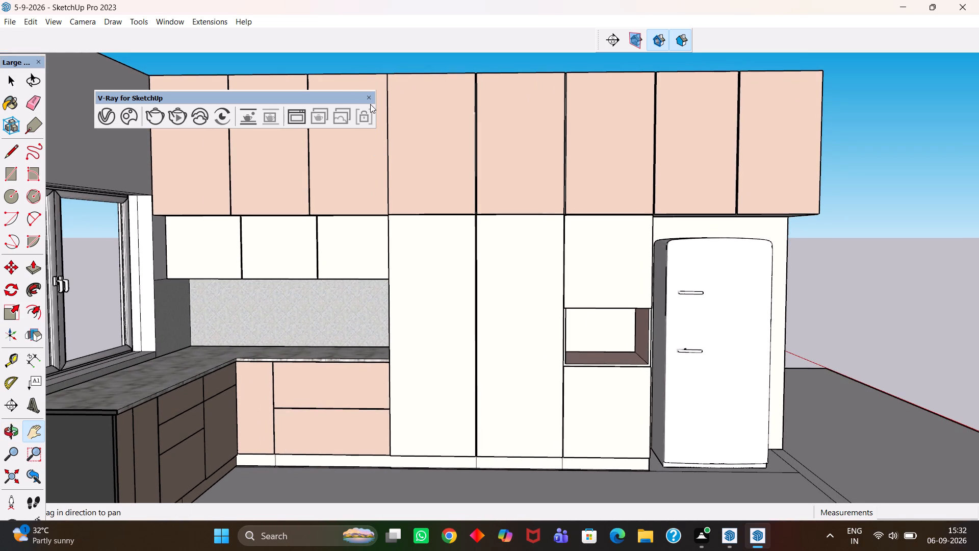
pyautogui.click(370, 99)
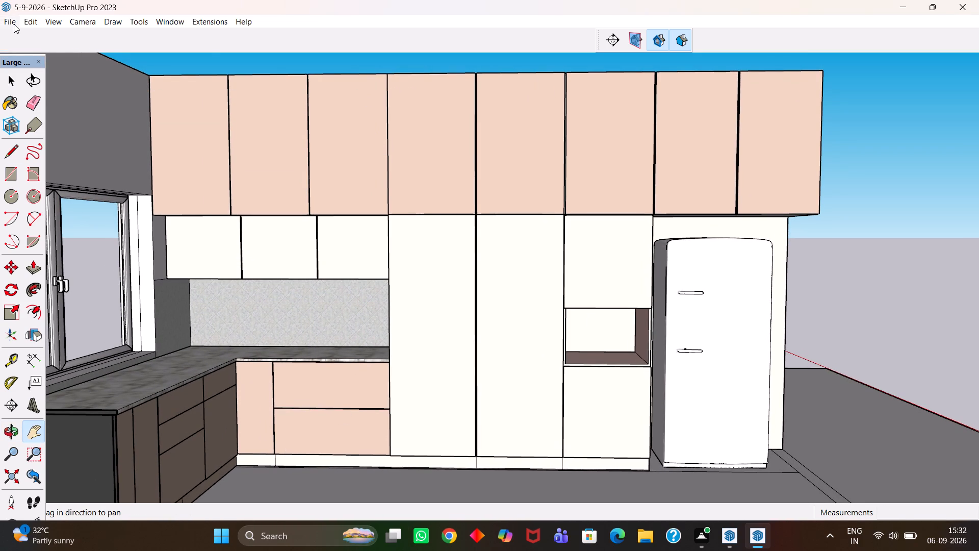
pyautogui.click(9, 18)
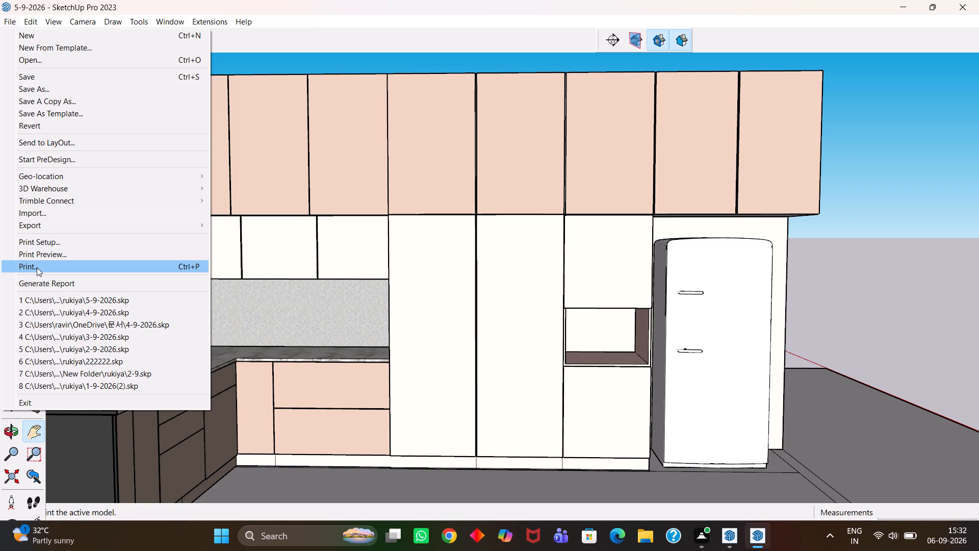
pyautogui.click(37, 268)
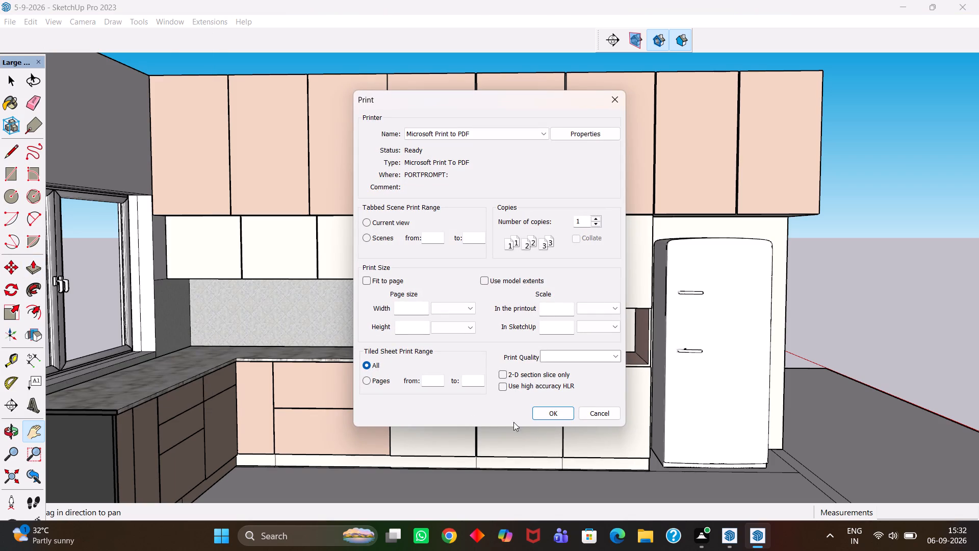
pyautogui.click(565, 413)
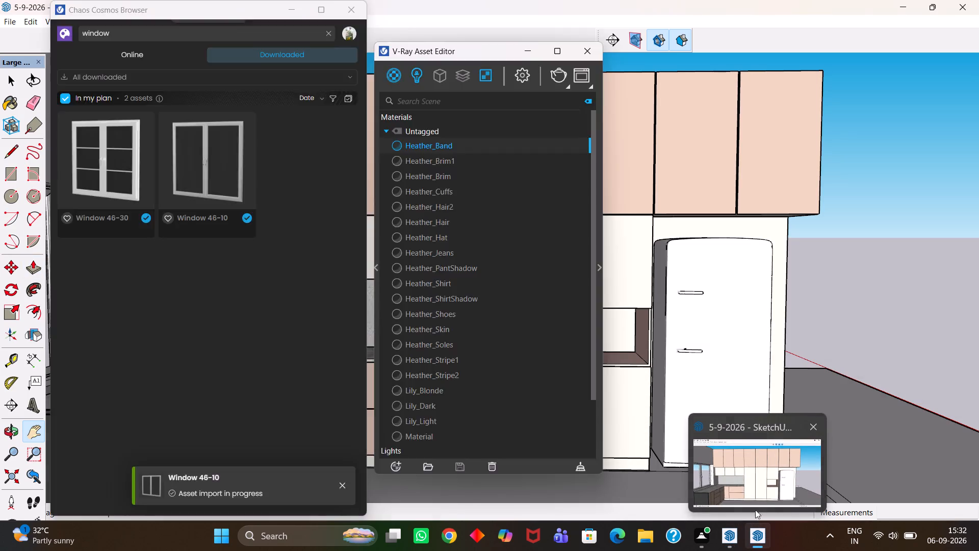
pyautogui.click(767, 493)
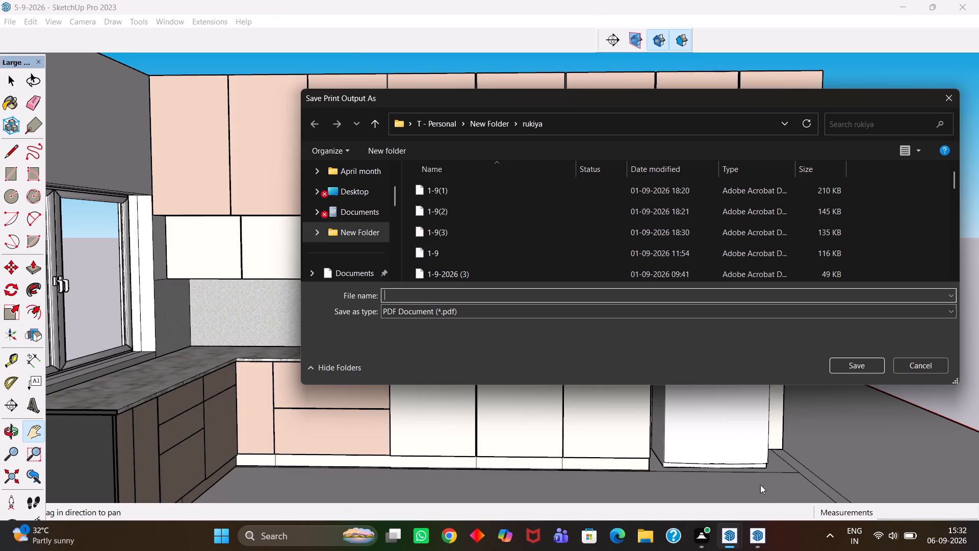
pyautogui.write('5-9')
pyautogui.click(862, 366)
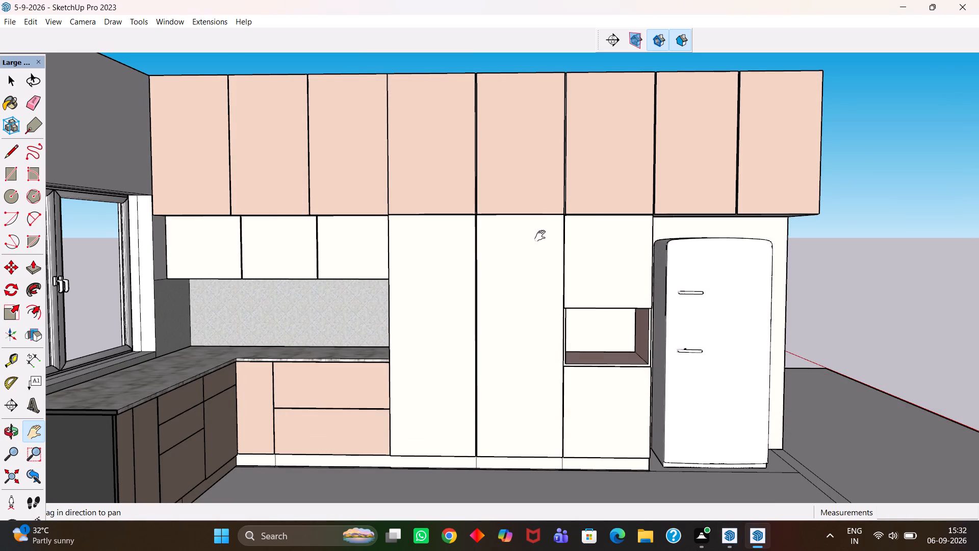
# Move the section cut about 10' 1 1/2" outward, past the wall opposite the tall units.
pyautogui.scroll(-7, 540, 236)
pyautogui.moveTo(608, 218); pyautogui.dragTo(375, 378, button='middle')
pyautogui.scroll(2, 375, 379)
pyautogui.moveTo(499, 325); pyautogui.dragTo(444, 341, button='middle')
pyautogui.scroll(1, 450, 340)
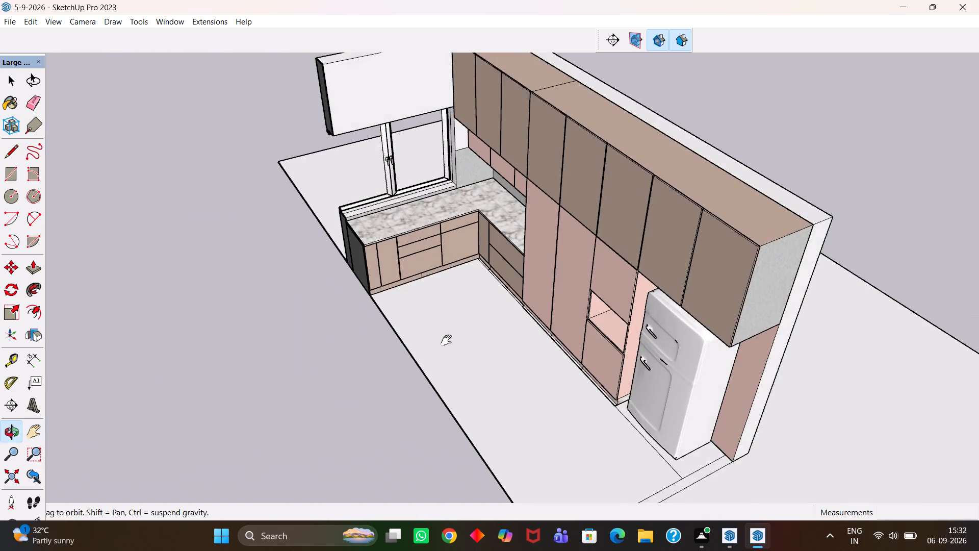
pyautogui.scroll(2, 446, 340)
pyautogui.moveTo(495, 348); pyautogui.dragTo(436, 353, button='middle')
pyautogui.scroll(-6, 436, 354)
pyautogui.press('h')
pyautogui.moveTo(439, 348); pyautogui.dragTo(495, 323)
pyautogui.press('space')
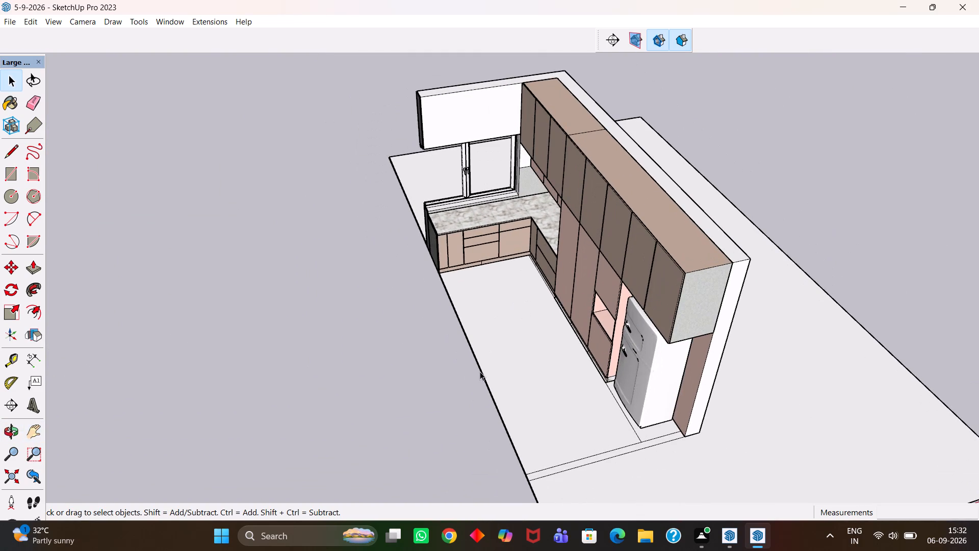
pyautogui.click(480, 371)
pyautogui.press('m')
pyautogui.click(480, 373)
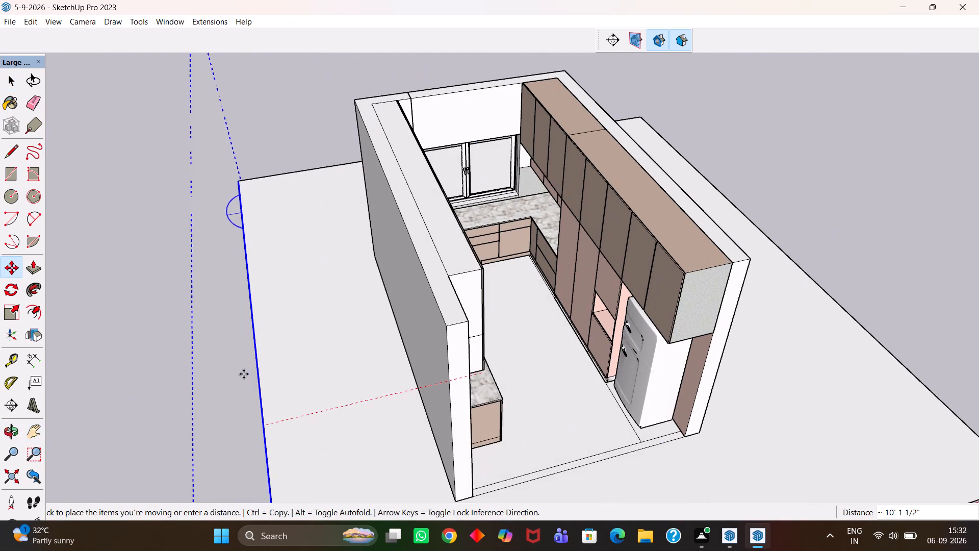
pyautogui.click(243, 374)
# Examine the kitchen from its open end, and return from the opened PDF to the SketchUp model.
pyautogui.moveTo(271, 365); pyautogui.dragTo(230, 349, button='middle')
pyautogui.scroll(5, 230, 344)
pyautogui.press('h')
pyautogui.moveTo(577, 360); pyautogui.dragTo(494, 266, button='middle')
pyautogui.scroll(-1, 500, 271)
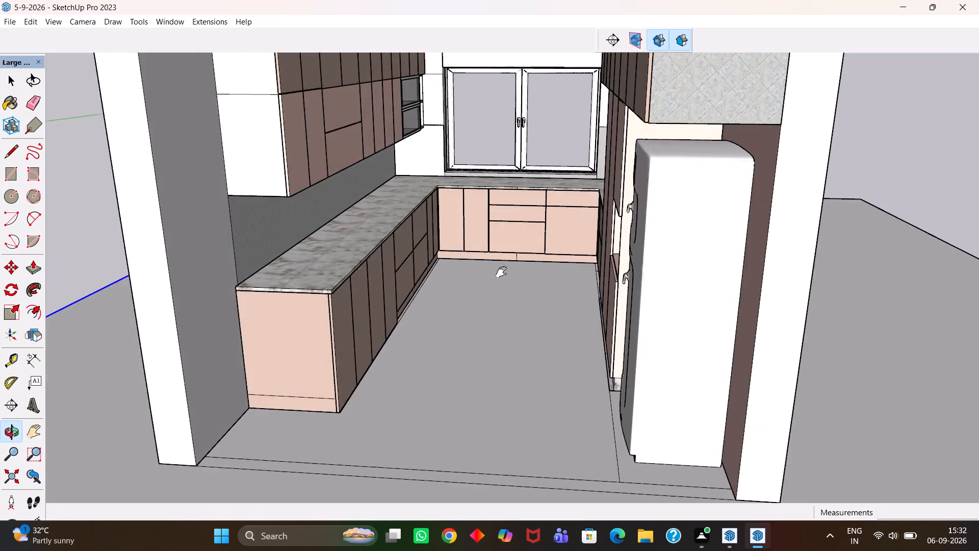
pyautogui.scroll(-4, 501, 272)
pyautogui.moveTo(503, 281); pyautogui.dragTo(519, 269, button='middle')
pyautogui.scroll(2, 519, 269)
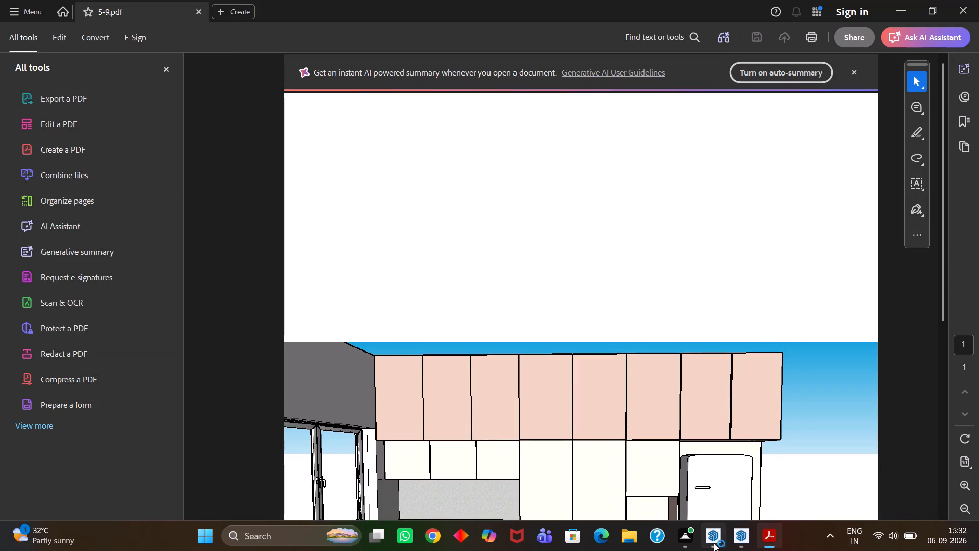
pyautogui.click(752, 487)
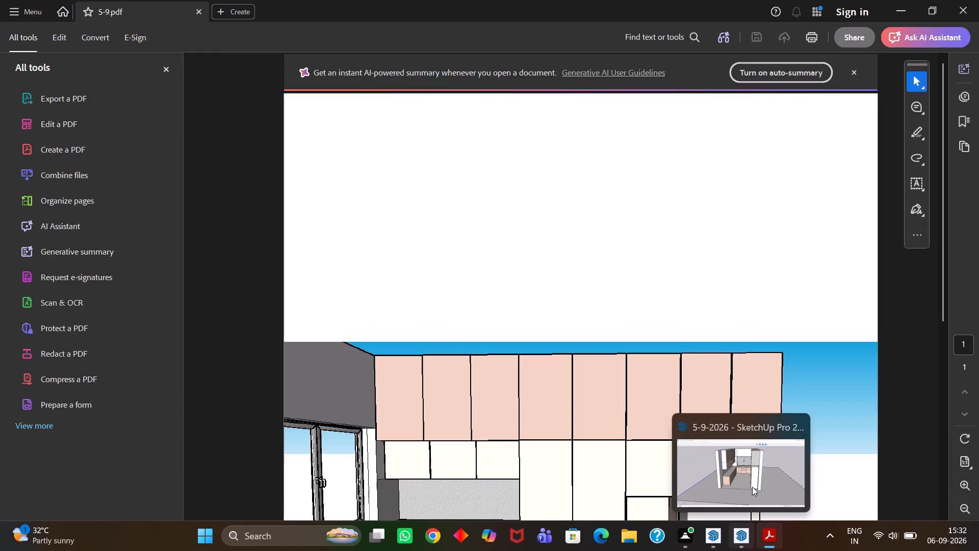
# Compose an interior view from the kitchen's open end, facing the window between both cabinet runs, with the fridge in frame.
pyautogui.scroll(3, 537, 378)
pyautogui.moveTo(497, 357); pyautogui.dragTo(573, 329, button='middle')
pyautogui.scroll(1, 574, 330)
pyautogui.press('h')
pyautogui.moveTo(526, 265); pyautogui.dragTo(482, 395)
pyautogui.moveTo(491, 390); pyautogui.dragTo(484, 320, button='middle')
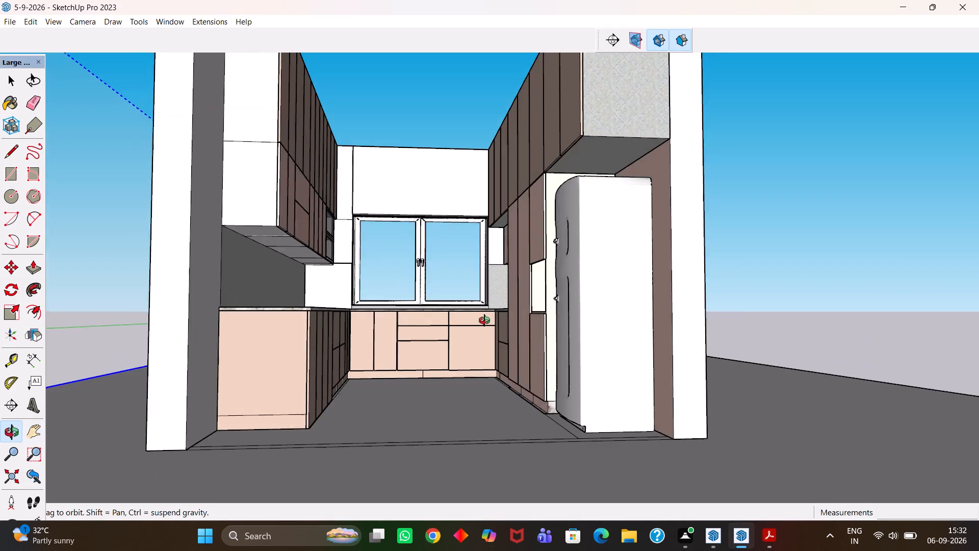
pyautogui.moveTo(484, 320); pyautogui.dragTo(476, 335, button='middle')
pyautogui.scroll(1, 476, 335)
pyautogui.moveTo(462, 344); pyautogui.dragTo(468, 333)
pyautogui.scroll(-2, 473, 336)
pyautogui.moveTo(476, 329); pyautogui.dragTo(455, 339, button='middle')
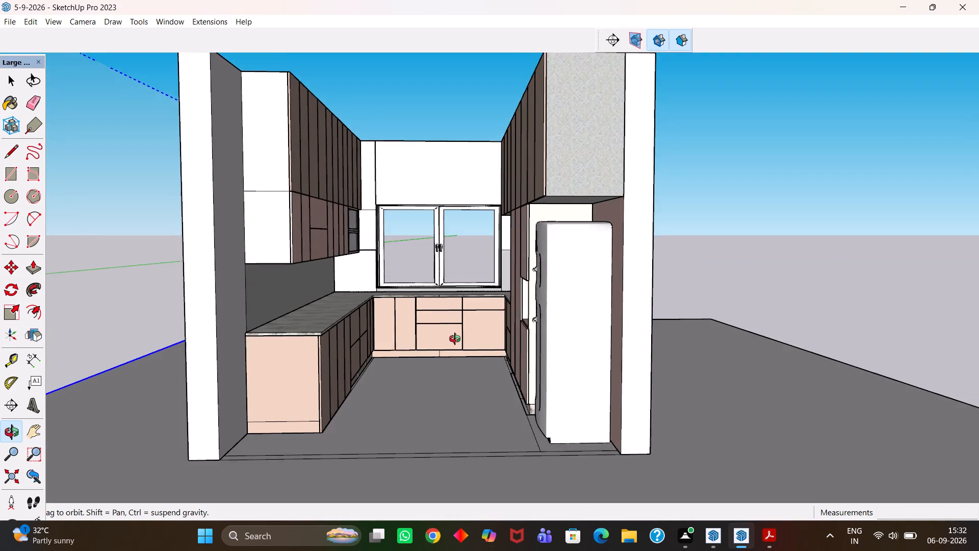
pyautogui.moveTo(455, 339); pyautogui.dragTo(464, 378, button='middle')
pyautogui.scroll(1, 449, 359)
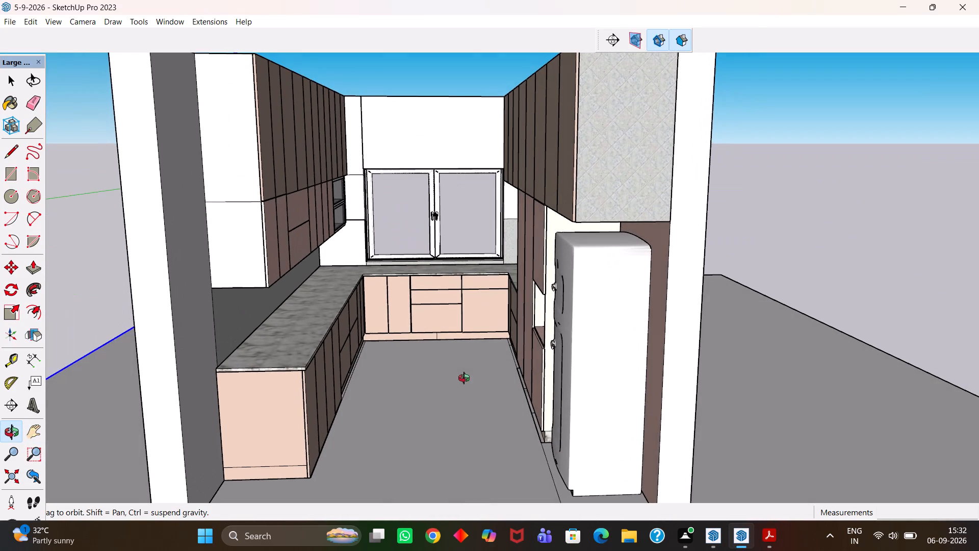
pyautogui.moveTo(464, 378); pyautogui.dragTo(466, 381, button='middle')
pyautogui.moveTo(458, 360); pyautogui.dragTo(466, 312, button='middle')
pyautogui.middleClick(466, 312)
pyautogui.scroll(2, 466, 312)
pyautogui.moveTo(461, 298); pyautogui.dragTo(460, 364)
pyautogui.moveTo(461, 368); pyautogui.dragTo(453, 352, button='middle')
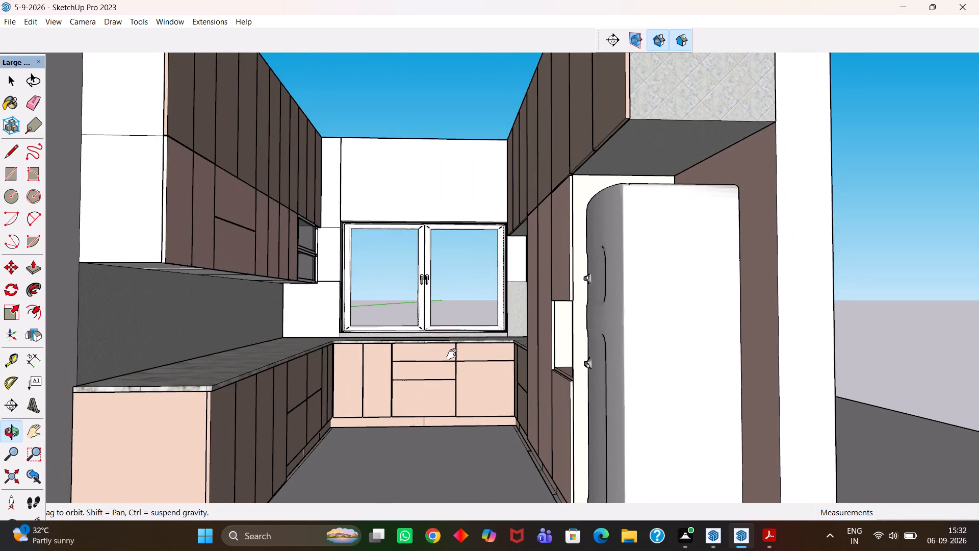
pyautogui.moveTo(448, 362); pyautogui.dragTo(456, 349)
pyautogui.moveTo(455, 353); pyautogui.dragTo(455, 359, button='middle')
pyautogui.moveTo(454, 362); pyautogui.dragTo(456, 367, button='middle')
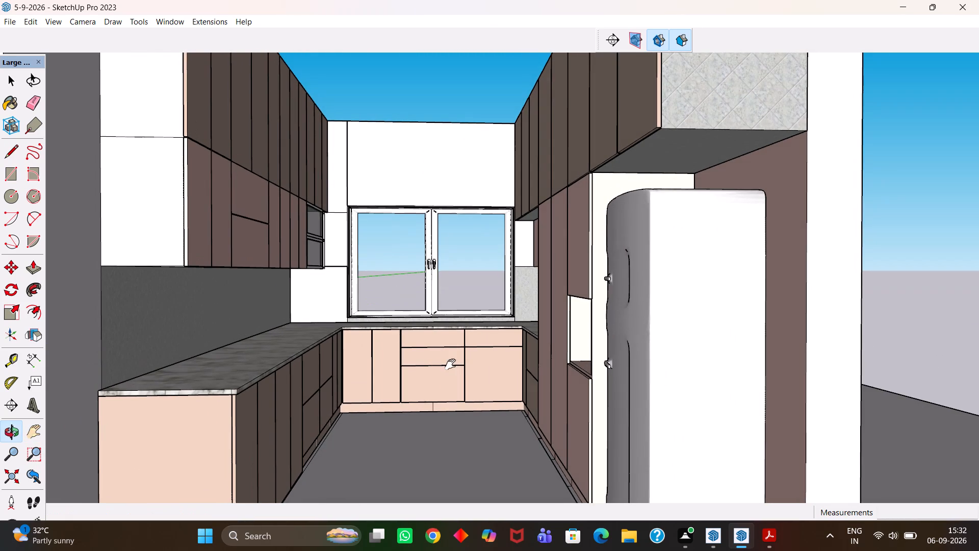
# Print the interior view with Microsoft Print to PDF, saved as 5-9-1 in the rukiya folder.
pyautogui.click(10, 27)
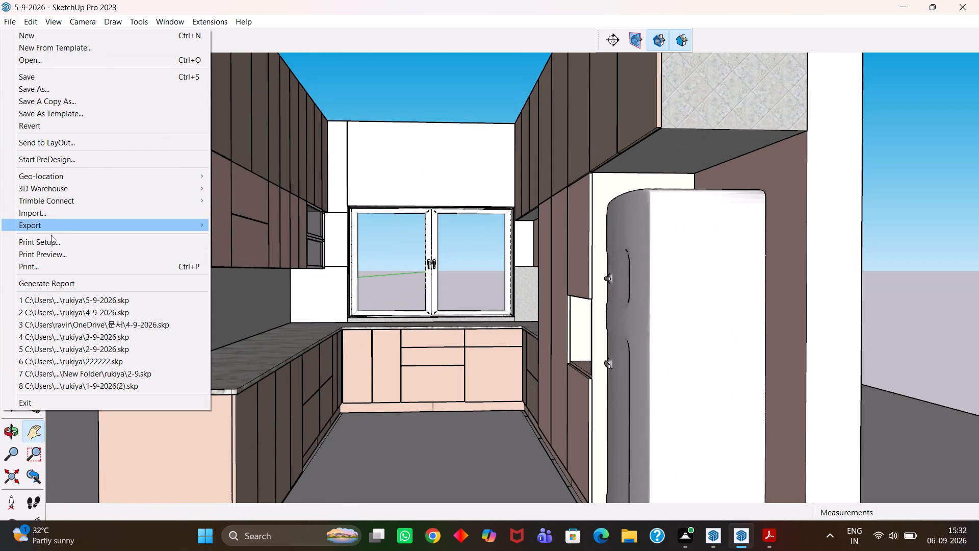
pyautogui.click(34, 266)
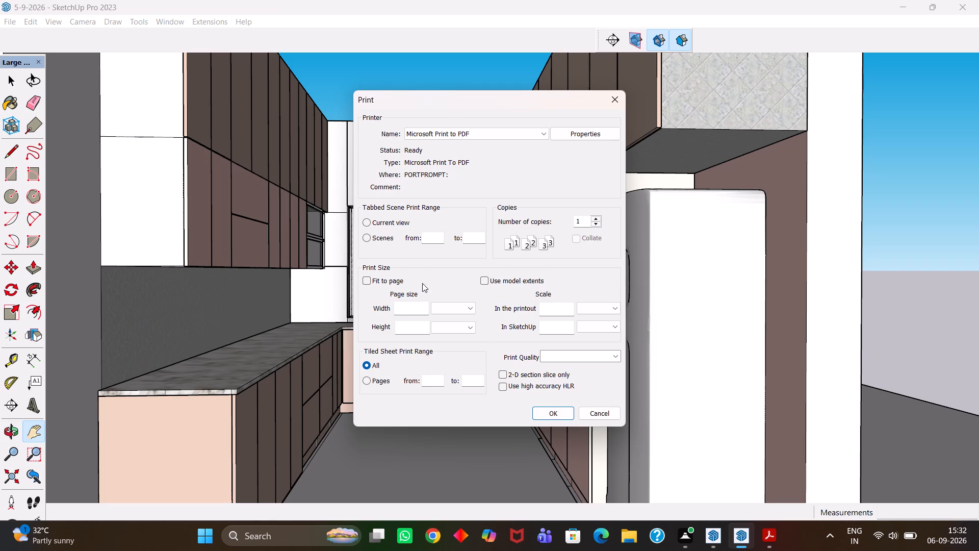
pyautogui.click(557, 411)
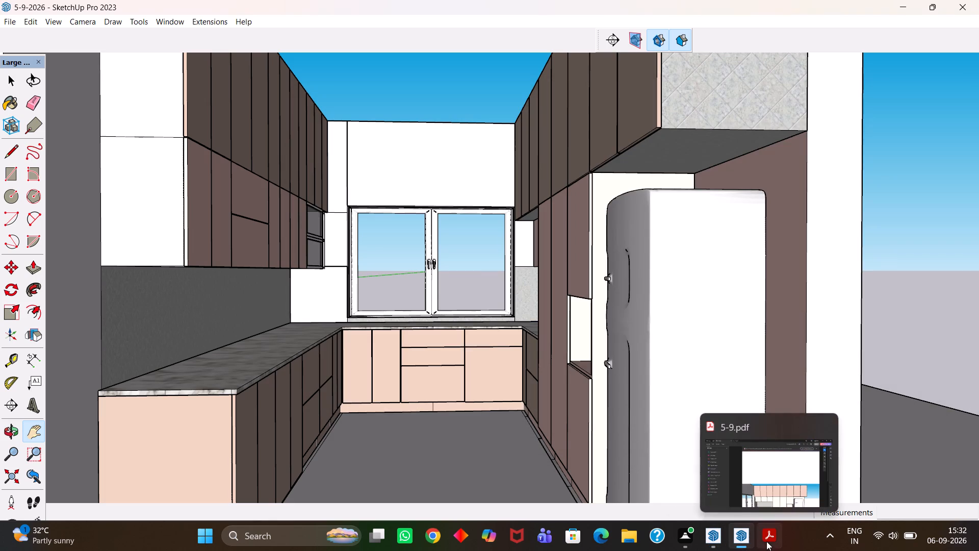
pyautogui.click(768, 499)
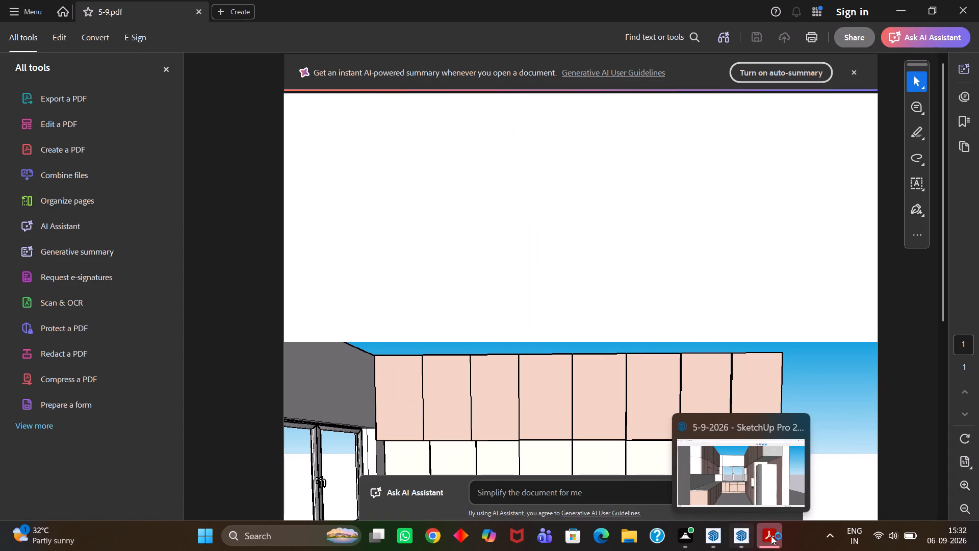
pyautogui.click(768, 487)
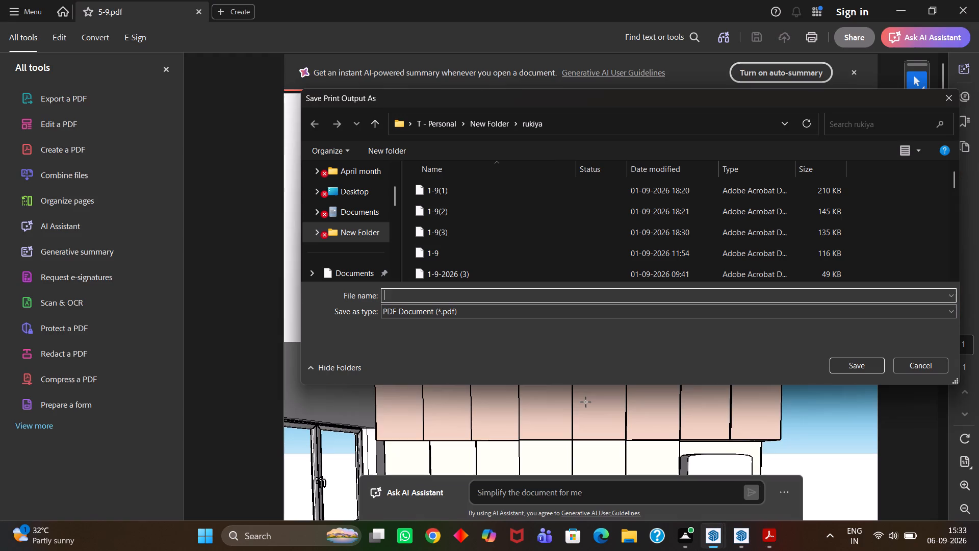
pyautogui.write('5-6')
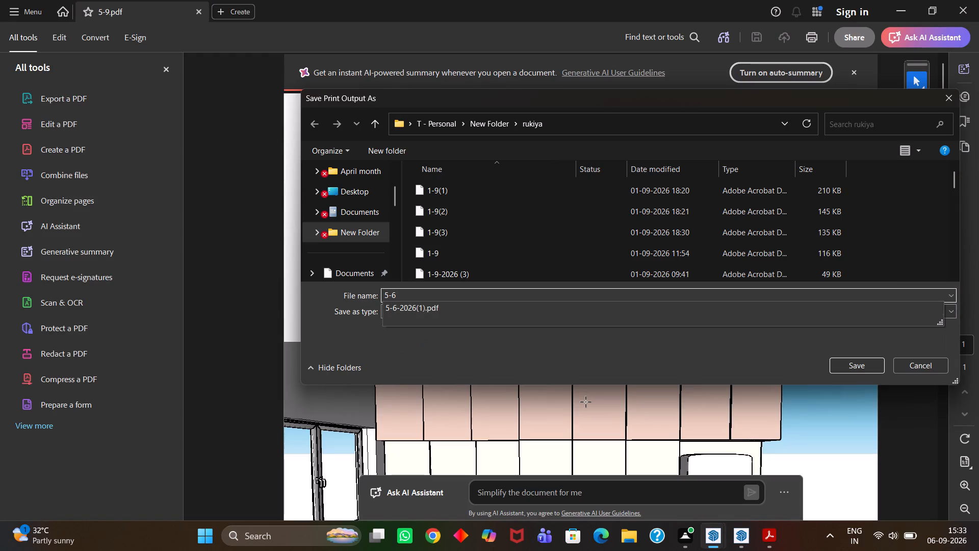
pyautogui.press('BackSpace')
pyautogui.press('9')
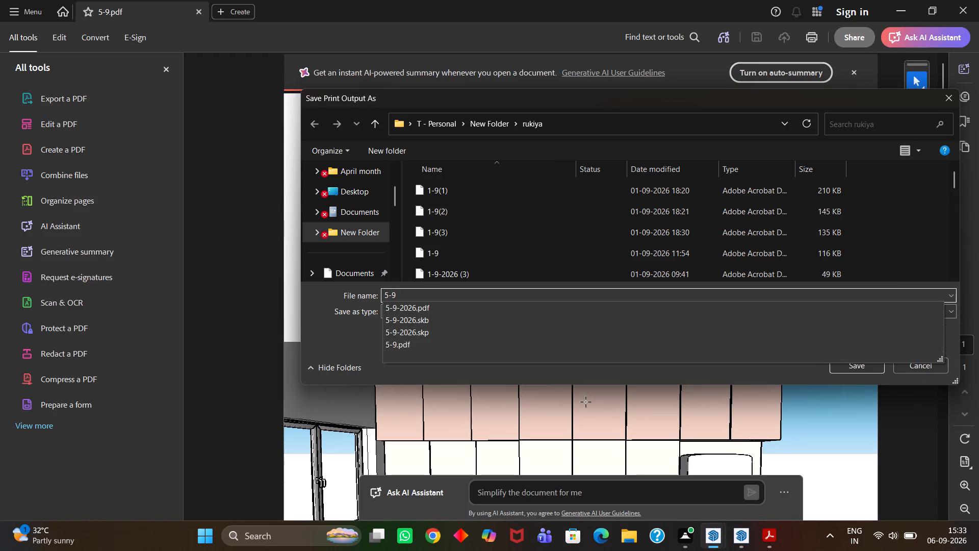
pyautogui.hotkey('ctrl', '9')
pyautogui.write('-1')
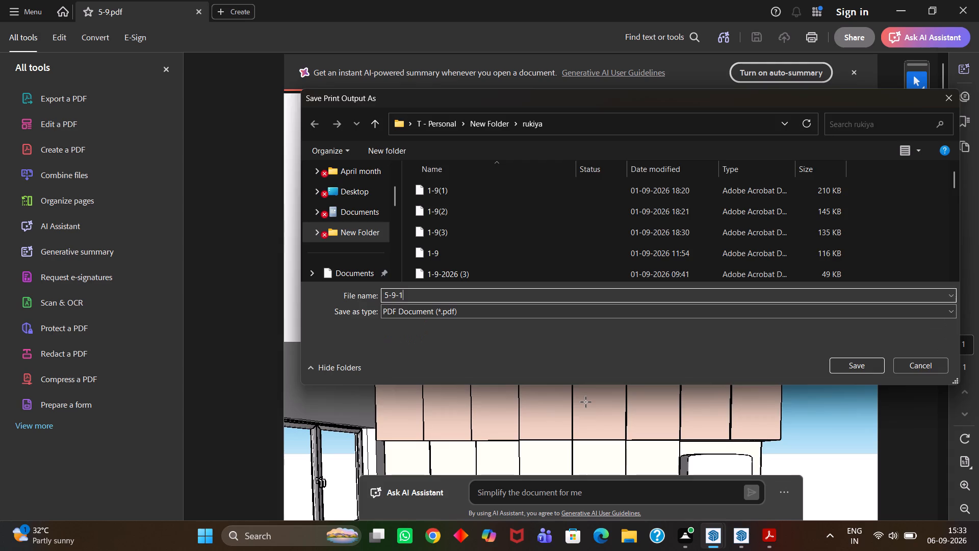
pyautogui.press('Return')
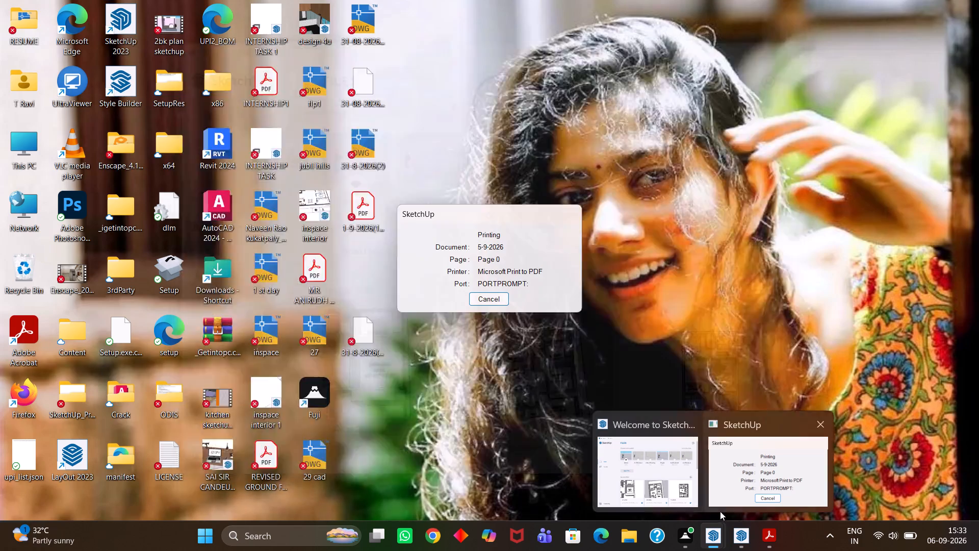
# Check the printed interior view in 5-9-1.pdf, and return to the SketchUp model.
pyautogui.click(754, 492)
pyautogui.scroll(-8, 523, 354)
pyautogui.scroll(2, 555, 320)
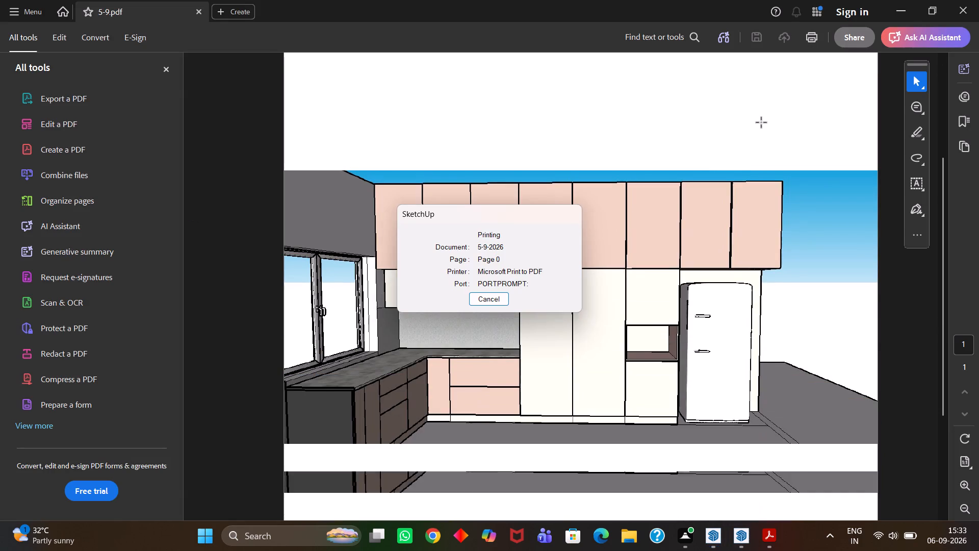
pyautogui.click(900, 14)
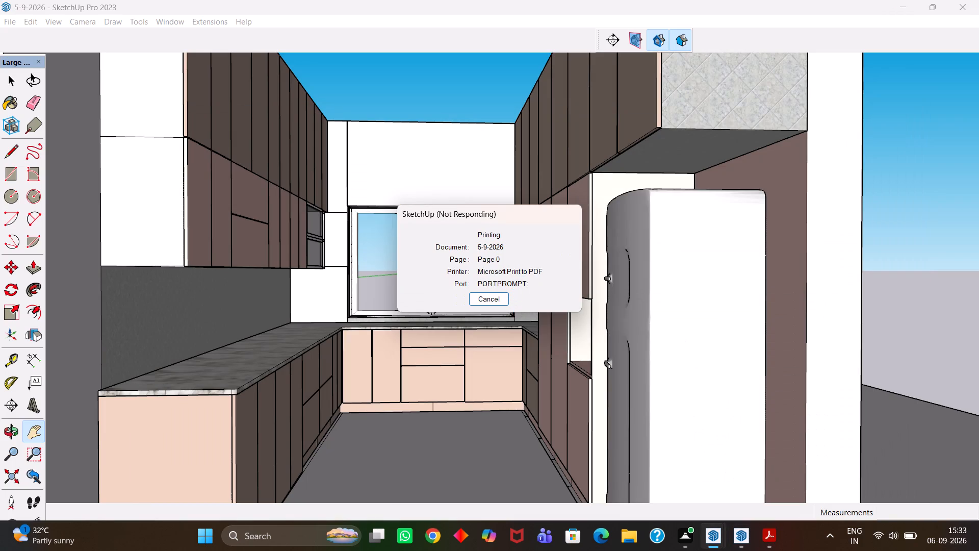
pyautogui.moveTo(403, 337); pyautogui.dragTo(392, 392, button='middle')
pyautogui.scroll(-7, 392, 392)
pyautogui.moveTo(403, 308); pyautogui.dragTo(358, 405, button='middle')
pyautogui.scroll(1, 403, 308)
pyautogui.scroll(-3, 358, 405)
pyautogui.moveTo(351, 373); pyautogui.dragTo(514, 341)
pyautogui.moveTo(551, 357); pyautogui.dragTo(312, 356, button='middle')
pyautogui.scroll(-2, 311, 356)
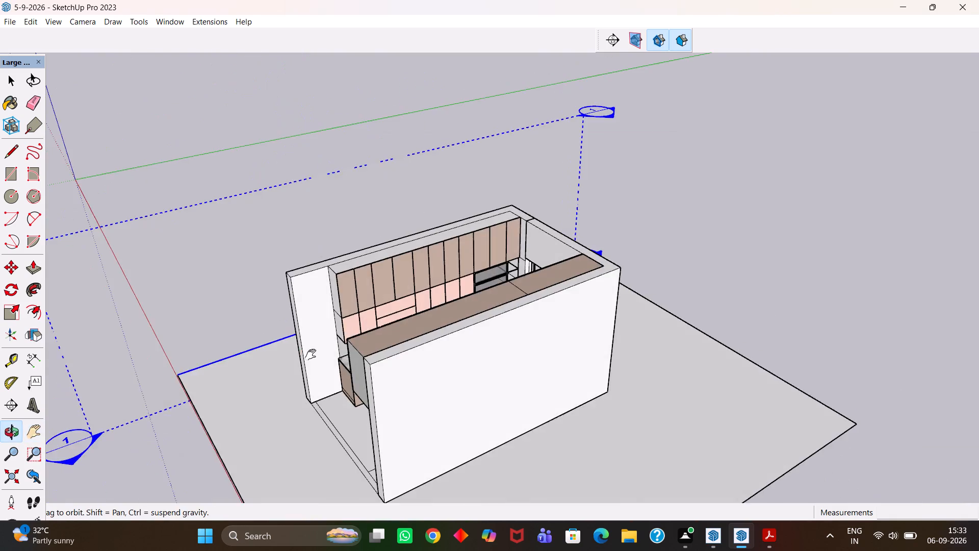
pyautogui.scroll(-5, 311, 355)
pyautogui.moveTo(273, 327); pyautogui.dragTo(335, 360, button='middle')
pyautogui.scroll(-3, 489, 304)
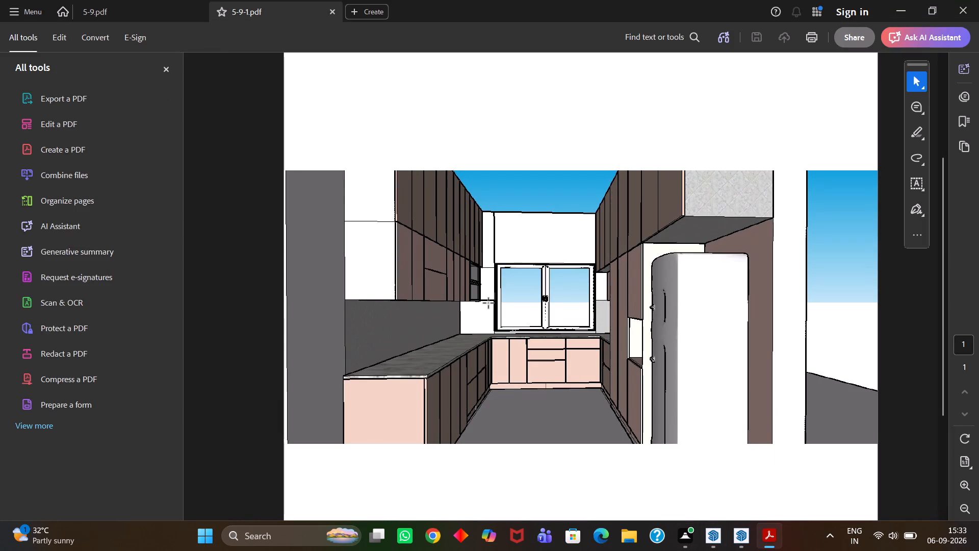
pyautogui.scroll(2, 505, 318)
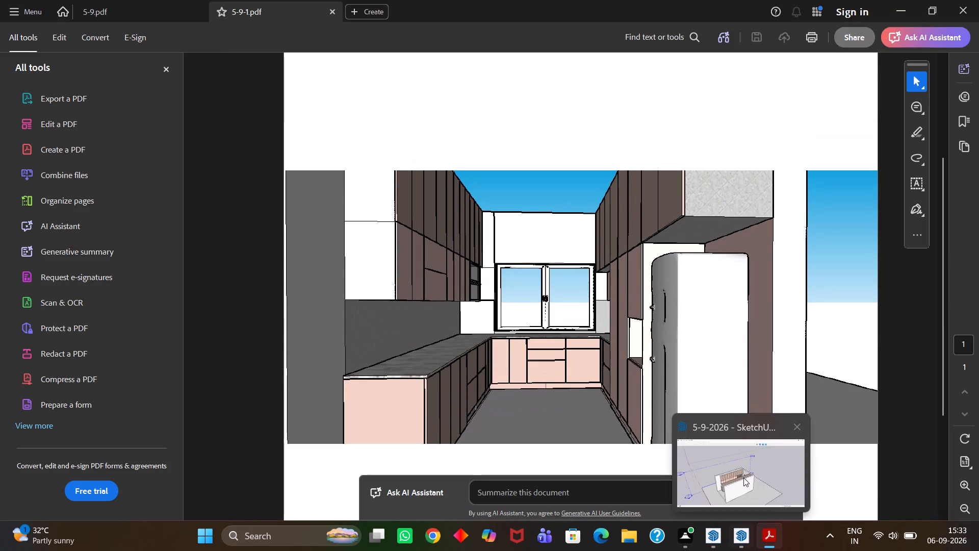
pyautogui.click(727, 463)
# Delete the section plane standing beside the kitchen model.
pyautogui.scroll(-3, 529, 328)
pyautogui.moveTo(487, 301); pyautogui.dragTo(572, 371, button='middle')
pyautogui.scroll(2, 555, 384)
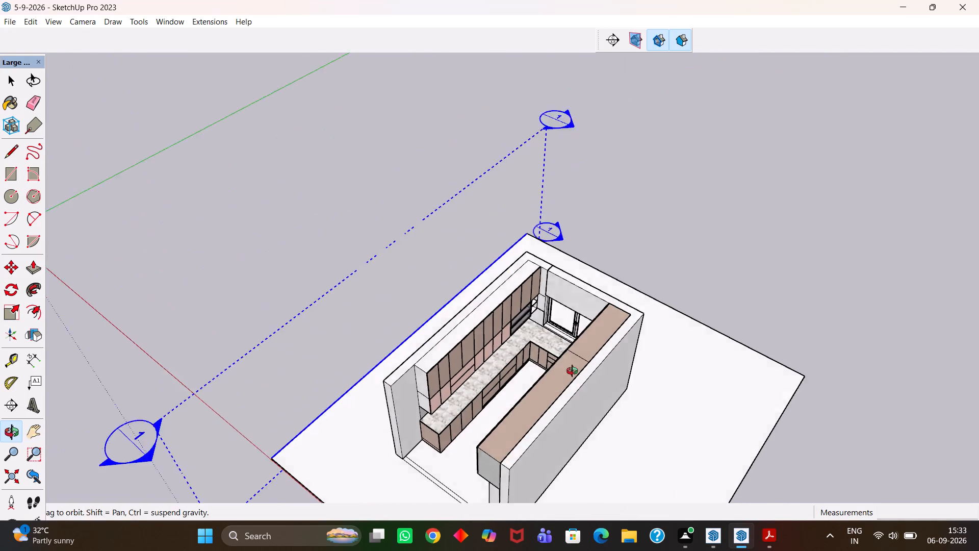
pyautogui.scroll(1, 572, 371)
pyautogui.moveTo(572, 371); pyautogui.dragTo(572, 369, button='middle')
pyautogui.scroll(-11, 530, 371)
pyautogui.scroll(1, 422, 337)
pyautogui.moveTo(421, 337); pyautogui.dragTo(547, 360, button='middle')
pyautogui.scroll(3, 547, 360)
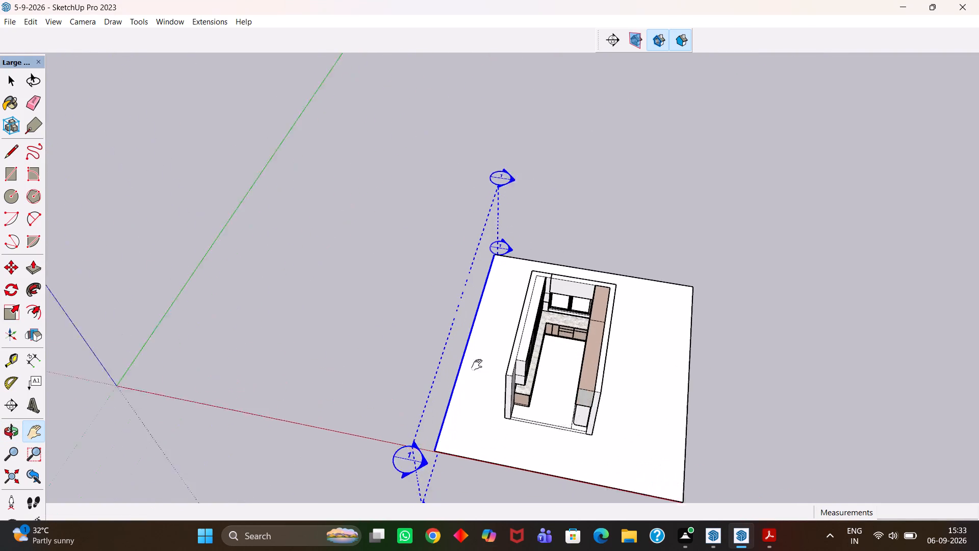
pyautogui.scroll(3, 477, 365)
pyautogui.moveTo(479, 381); pyautogui.dragTo(487, 381, button='middle')
pyautogui.scroll(-4, 487, 381)
pyautogui.moveTo(457, 429); pyautogui.dragTo(444, 381, button='middle')
pyautogui.scroll(1, 469, 434)
pyautogui.scroll(1, 444, 381)
pyautogui.press('space')
pyautogui.click(421, 493)
pyautogui.press('Delete')
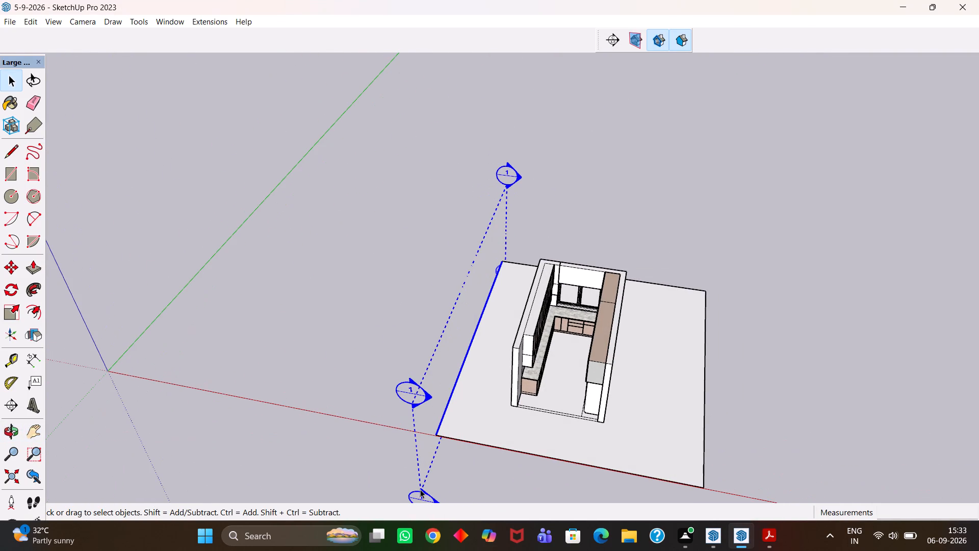
# Examine the dimensioned kitchen floor plan beside the model from straight above, with all its dimensions in frame.
pyautogui.moveTo(468, 432); pyautogui.dragTo(482, 452, button='middle')
pyautogui.scroll(2, 482, 452)
pyautogui.press('h')
pyautogui.moveTo(280, 286); pyautogui.dragTo(352, 440, button='middle')
pyautogui.scroll(4, 345, 426)
pyautogui.moveTo(278, 392); pyautogui.dragTo(289, 397)
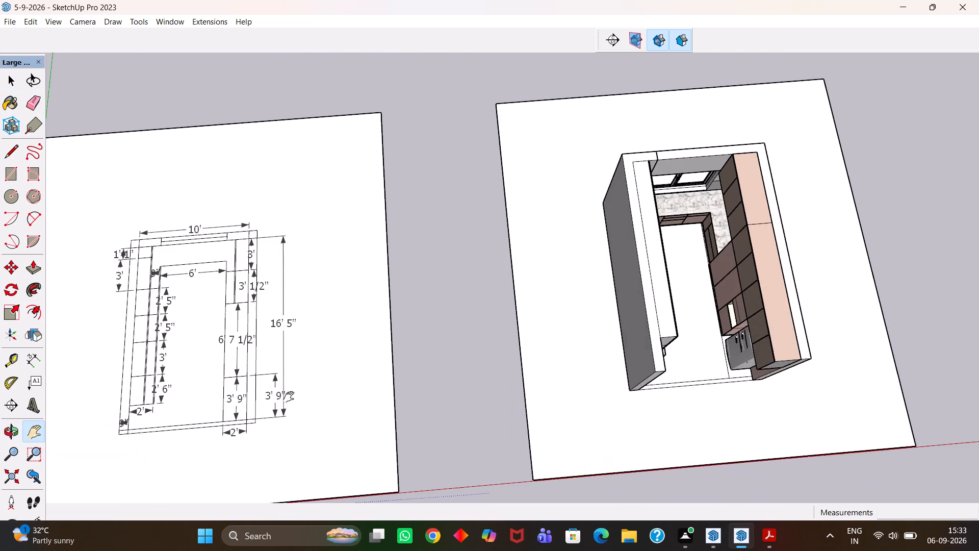
pyautogui.moveTo(289, 397); pyautogui.dragTo(539, 357)
pyautogui.moveTo(517, 324); pyautogui.dragTo(507, 370, button='middle')
pyautogui.scroll(5, 507, 370)
pyautogui.moveTo(513, 377); pyautogui.dragTo(500, 385, button='middle')
pyautogui.scroll(3, 492, 380)
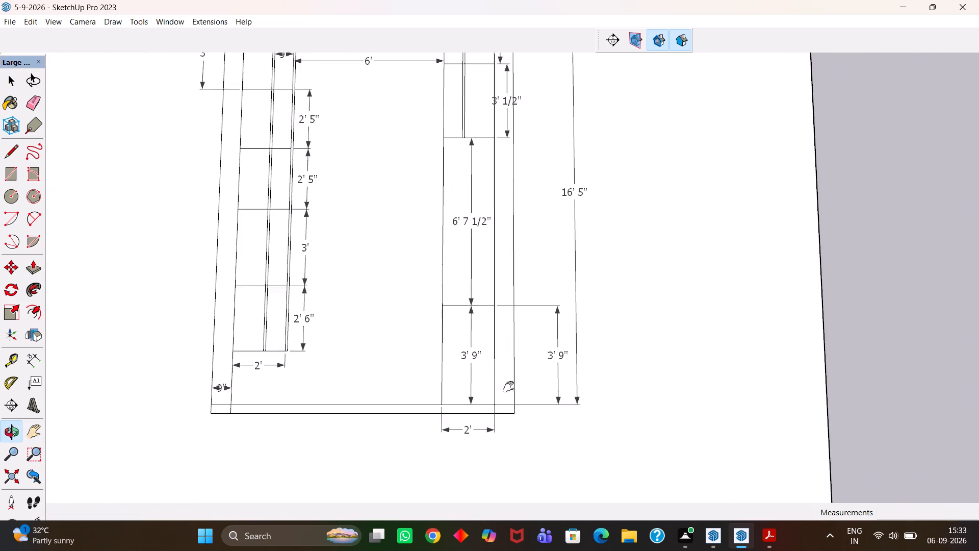
pyautogui.scroll(-4, 510, 388)
pyautogui.moveTo(446, 340); pyautogui.dragTo(450, 378)
pyautogui.middleClick(448, 378)
pyautogui.scroll(2, 448, 378)
pyautogui.moveTo(452, 389); pyautogui.dragTo(449, 402, button='middle')
pyautogui.scroll(2, 456, 402)
pyautogui.scroll(-1, 449, 402)
pyautogui.moveTo(449, 402); pyautogui.dragTo(449, 420, button='middle')
pyautogui.scroll(-1, 452, 413)
pyautogui.moveTo(452, 400); pyautogui.dragTo(452, 424)
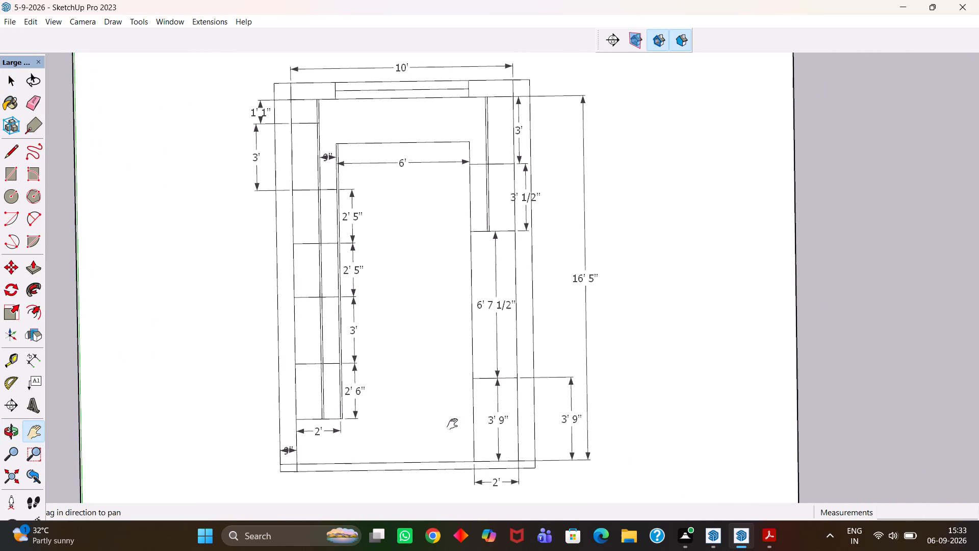
pyautogui.moveTo(452, 424); pyautogui.dragTo(452, 429)
pyautogui.moveTo(454, 436); pyautogui.dragTo(453, 431, button='middle')
pyautogui.scroll(-1, 453, 431)
pyautogui.moveTo(446, 407); pyautogui.dragTo(446, 382)
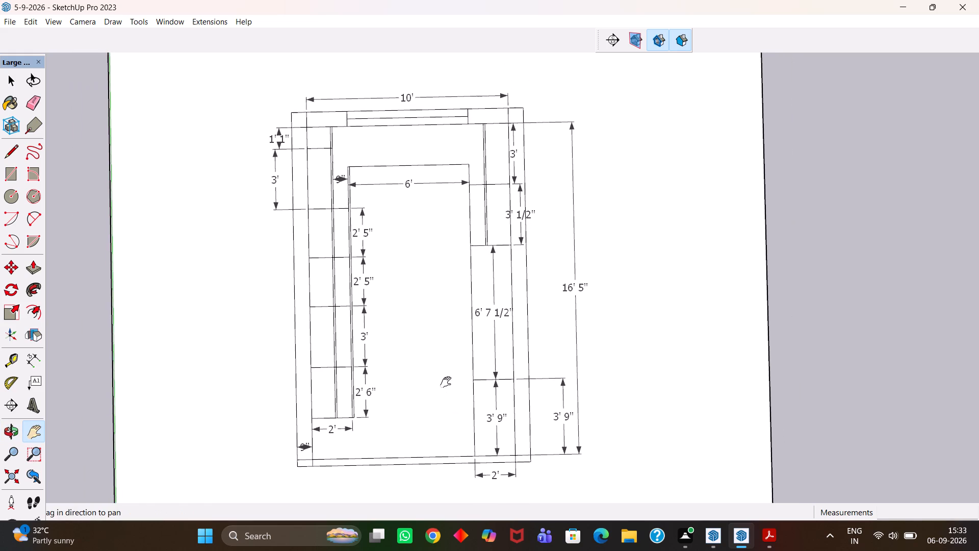
pyautogui.moveTo(446, 382); pyautogui.dragTo(445, 380)
pyautogui.moveTo(462, 406); pyautogui.dragTo(463, 410, button='middle')
pyautogui.scroll(1, 463, 410)
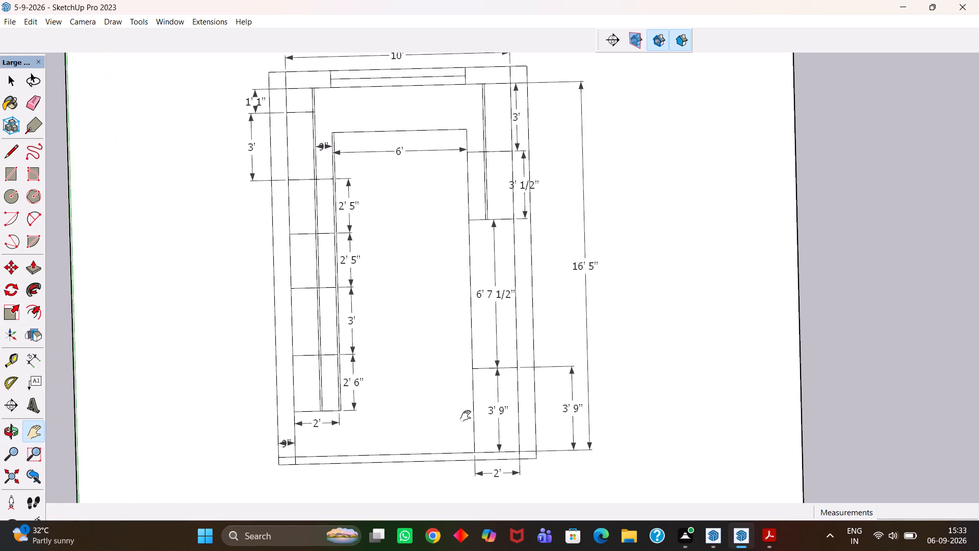
pyautogui.scroll(-2, 466, 416)
pyautogui.moveTo(462, 405); pyautogui.dragTo(465, 417)
pyautogui.middleClick(474, 431)
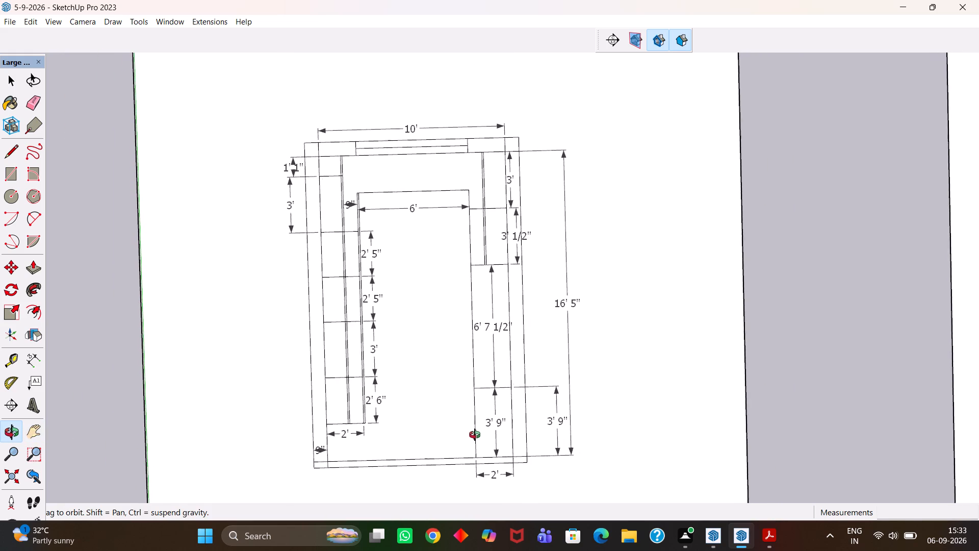
# Widen the white sheet behind the floor plan by moving both side edges outward, the one facing the kitchen model by about 10' 2 1/2".
pyautogui.press('h')
pyautogui.scroll(-6, 476, 435)
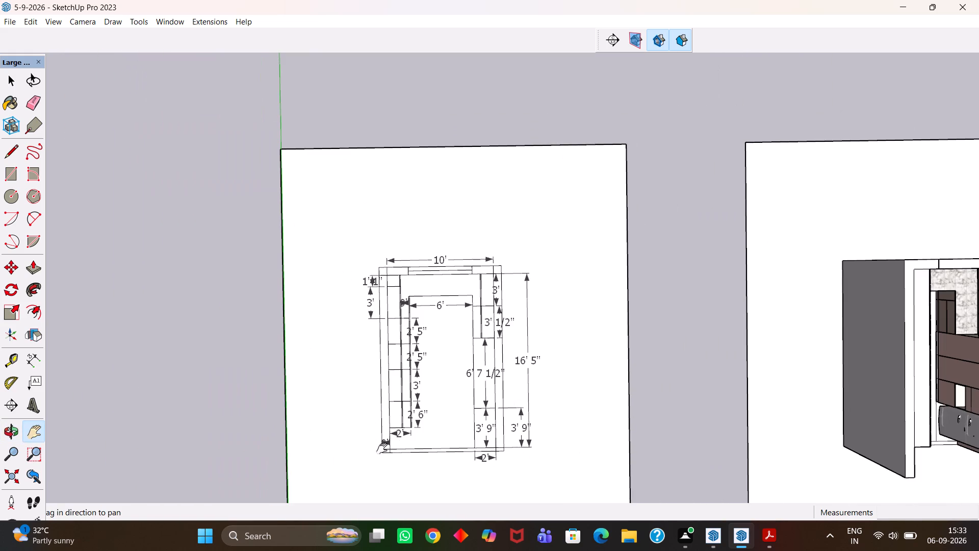
pyautogui.press('space')
pyautogui.click(288, 440)
pyautogui.press('m')
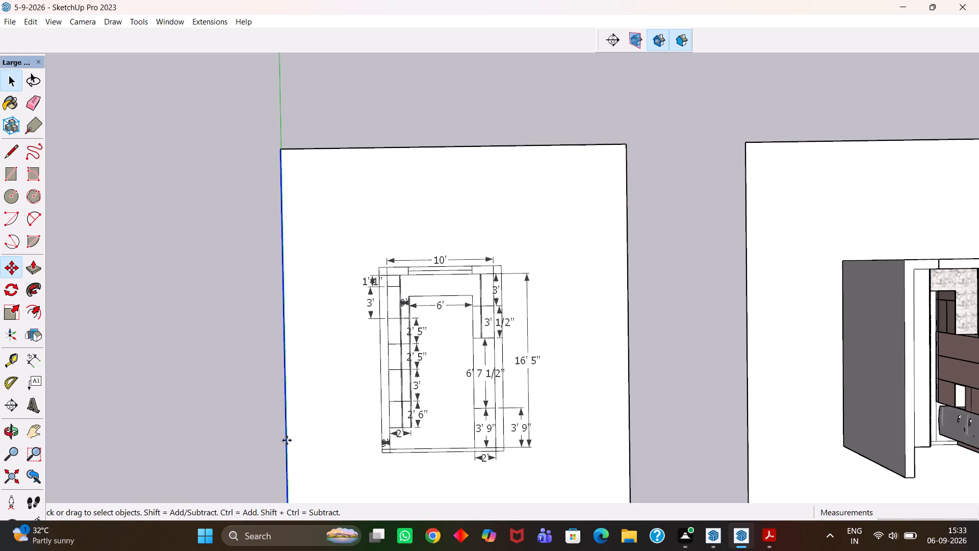
pyautogui.click(287, 440)
pyautogui.click(80, 440)
pyautogui.press('space')
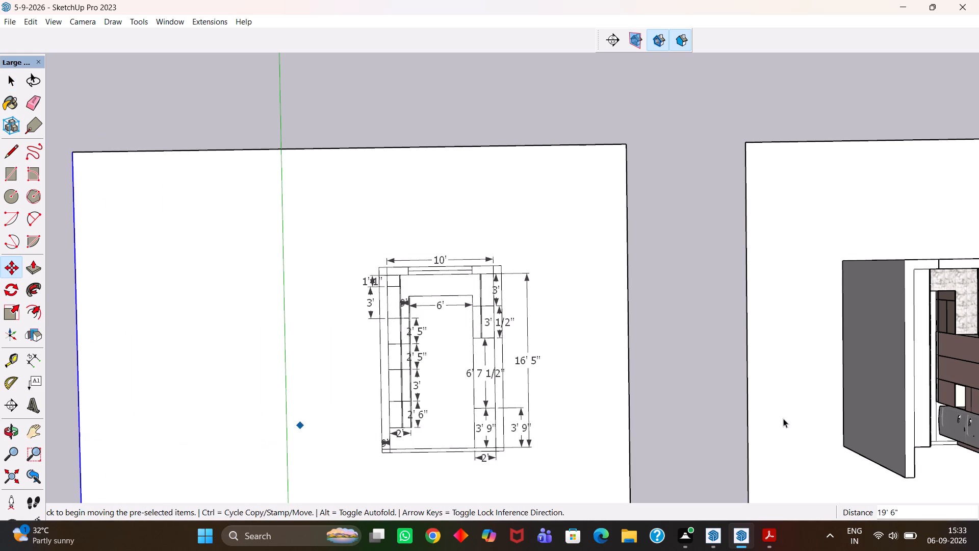
pyautogui.click(630, 433)
pyautogui.press('m')
pyautogui.click(630, 433)
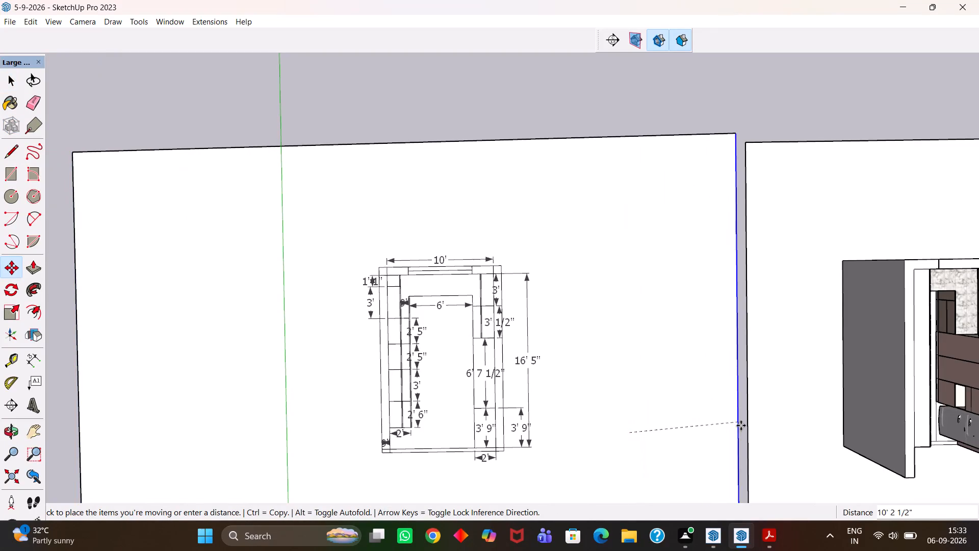
pyautogui.click(741, 427)
# Frame the dimensioned floor plan against the white sheet and print it with Microsoft Print to PDF, saved as 5-9-2.
pyautogui.press('h')
pyautogui.scroll(5, 388, 394)
pyautogui.moveTo(485, 397); pyautogui.dragTo(458, 347)
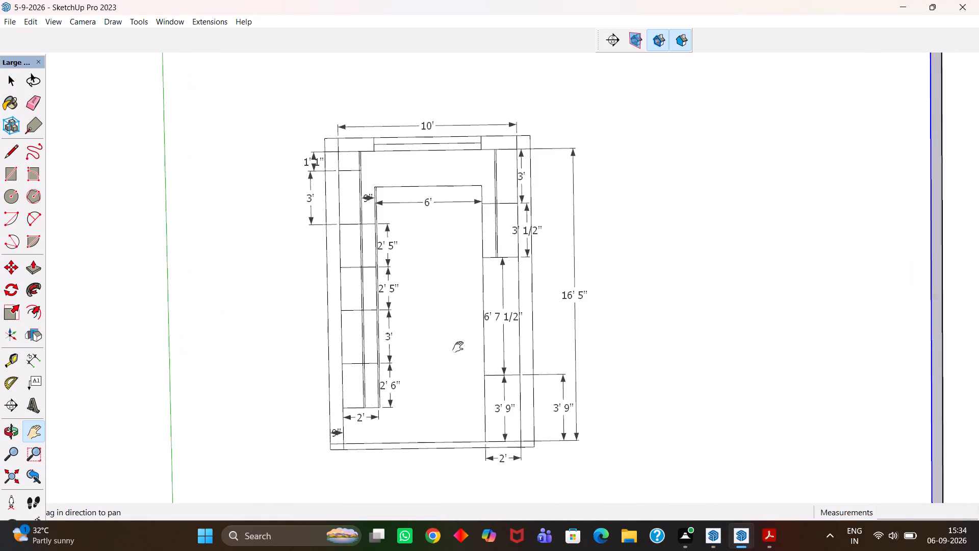
pyautogui.moveTo(458, 347); pyautogui.dragTo(456, 338)
pyautogui.scroll(2, 456, 338)
pyautogui.scroll(-1, 459, 341)
pyautogui.moveTo(459, 342); pyautogui.dragTo(467, 369)
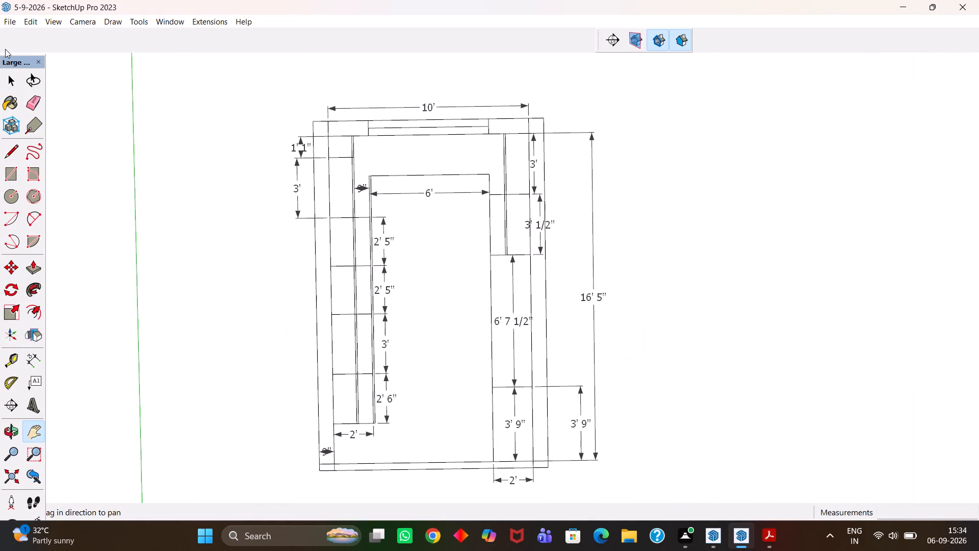
pyautogui.click(7, 24)
pyautogui.click(32, 266)
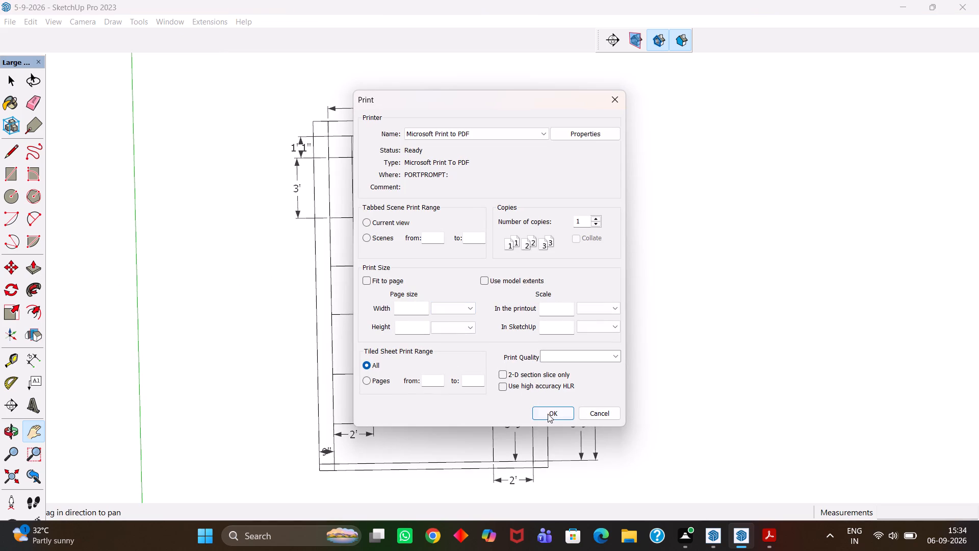
pyautogui.click(548, 414)
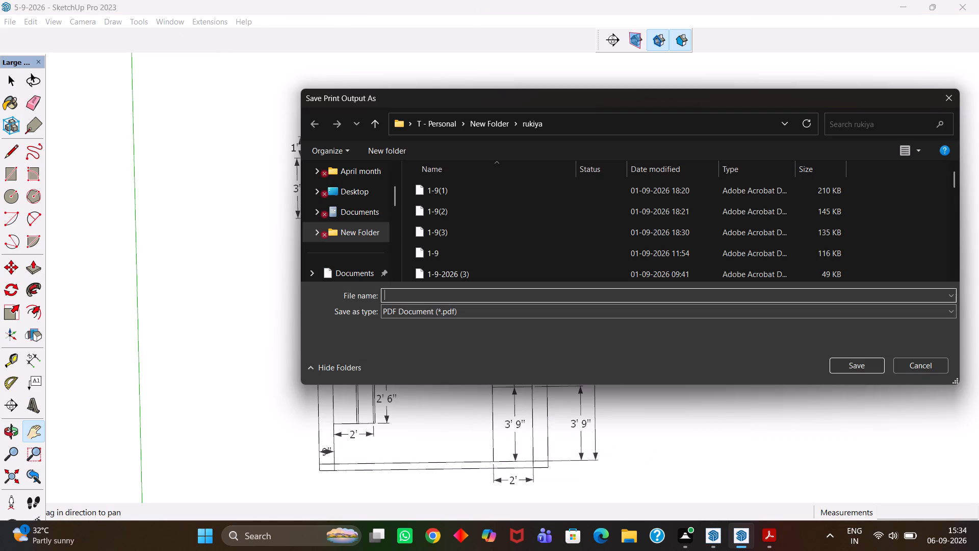
pyautogui.write('5-9-2')
pyautogui.press('Return')
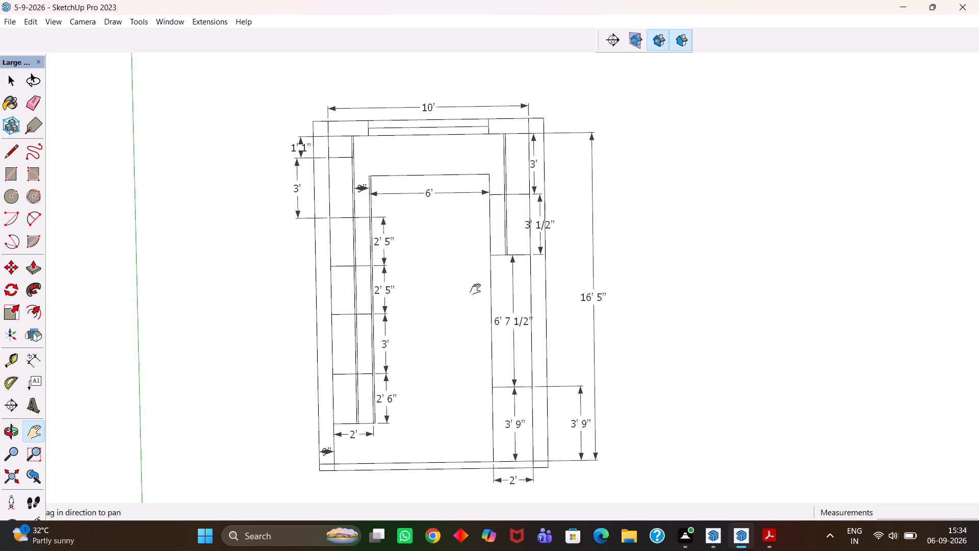
# Check the printed floor plan in 5-9-2.pdf.
pyautogui.scroll(-10, 483, 292)
pyautogui.moveTo(756, 274); pyautogui.dragTo(450, 309)
pyautogui.scroll(5, 573, 335)
pyautogui.moveTo(286, 304); pyautogui.dragTo(542, 236, button='middle')
pyautogui.scroll(-2, 542, 236)
pyautogui.moveTo(329, 248); pyautogui.dragTo(595, 240, button='middle')
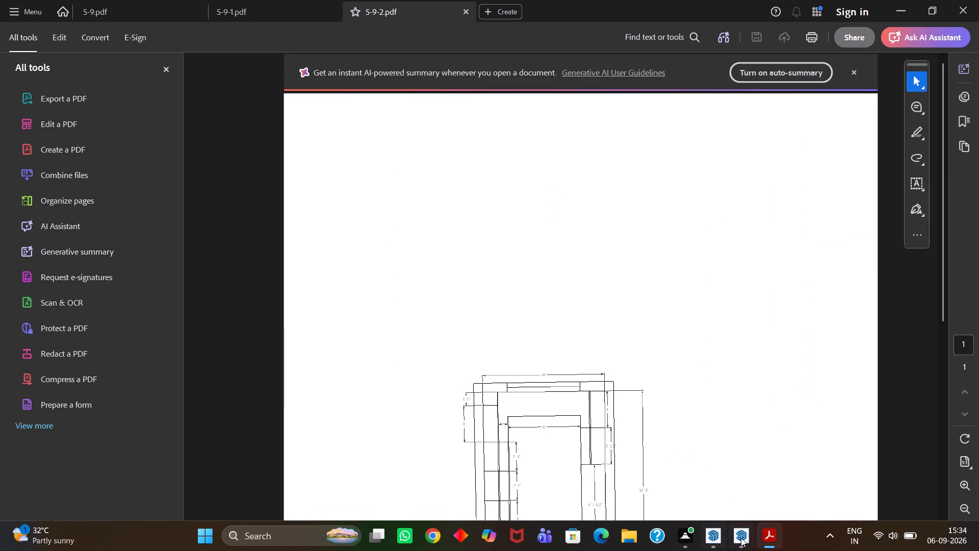
pyautogui.scroll(-4, 484, 300)
pyautogui.scroll(2, 537, 375)
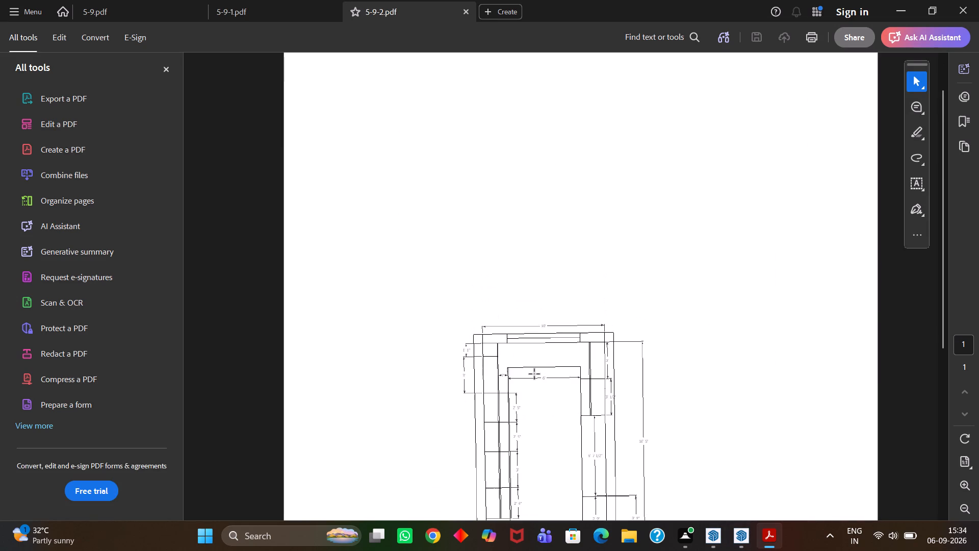
# Check the lower part of the printed floor plan in 5-9-2.pdf.
pyautogui.scroll(-9, 535, 374)
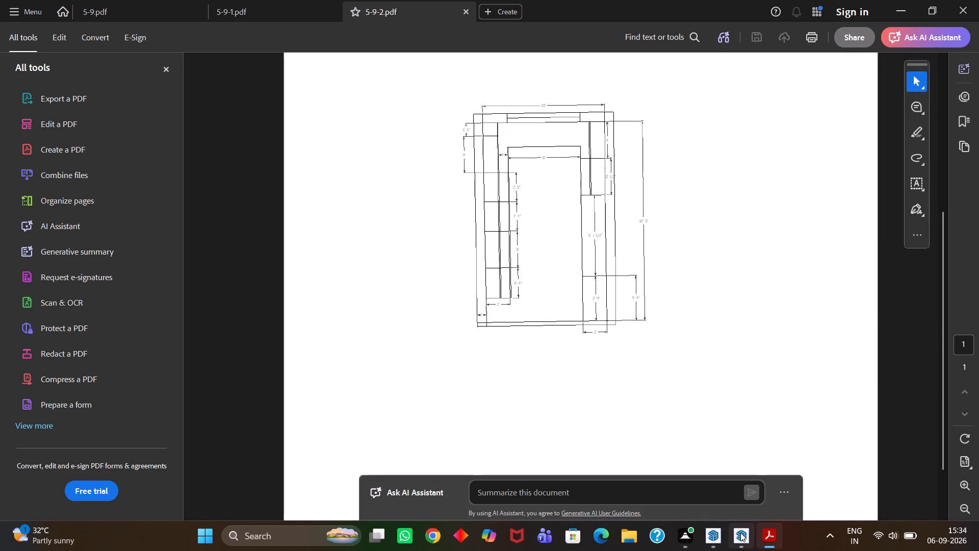
# Switch to SketchUp and place a section plane on the outer face of the kitchen's long wall, accepting the default name and symbol.
pyautogui.click(739, 484)
pyautogui.scroll(-4, 472, 294)
pyautogui.scroll(8, 473, 288)
pyautogui.moveTo(392, 290); pyautogui.dragTo(595, 235, button='middle')
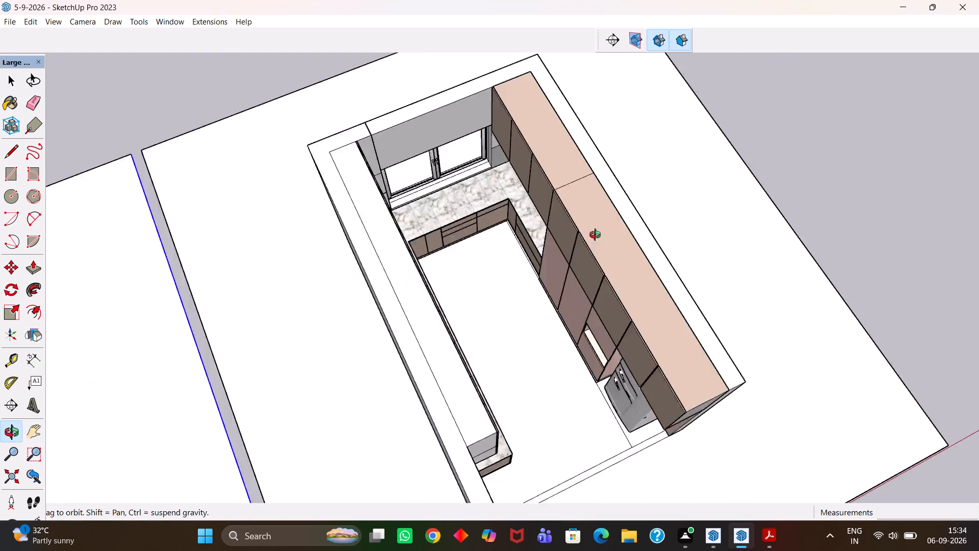
pyautogui.moveTo(595, 235); pyautogui.dragTo(599, 233, button='middle')
pyautogui.scroll(-5, 599, 233)
pyautogui.moveTo(441, 263); pyautogui.dragTo(199, 199, button='middle')
pyautogui.scroll(1, 441, 263)
pyautogui.moveTo(520, 243); pyautogui.dragTo(296, 184, button='middle')
pyautogui.scroll(-2, 296, 184)
pyautogui.scroll(-1, 428, 255)
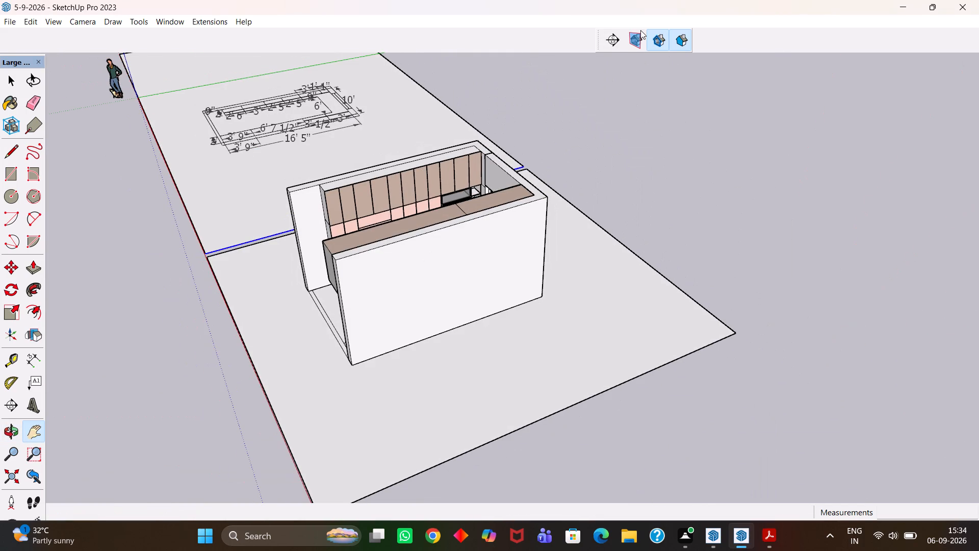
pyautogui.click(616, 39)
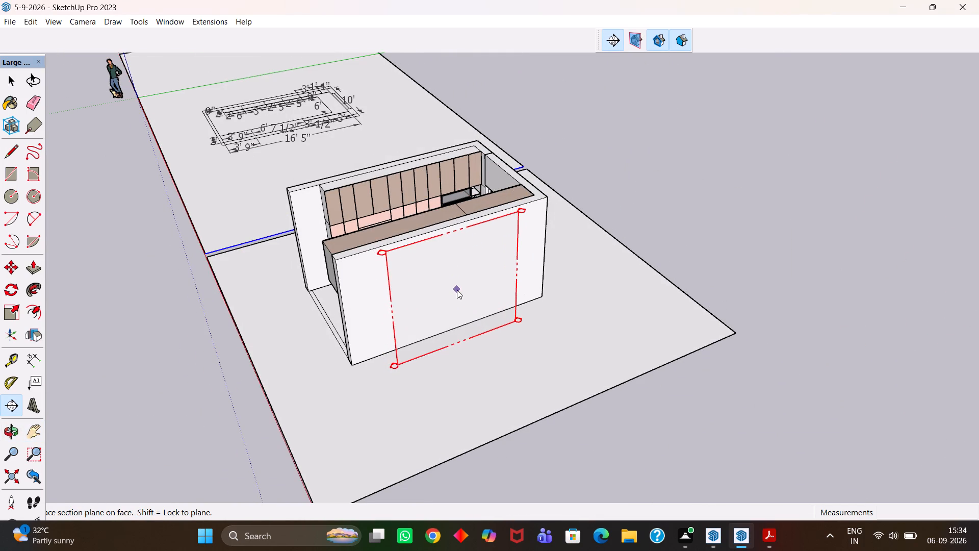
pyautogui.click(457, 290)
pyautogui.scroll(-1, 450, 340)
pyautogui.click(570, 307)
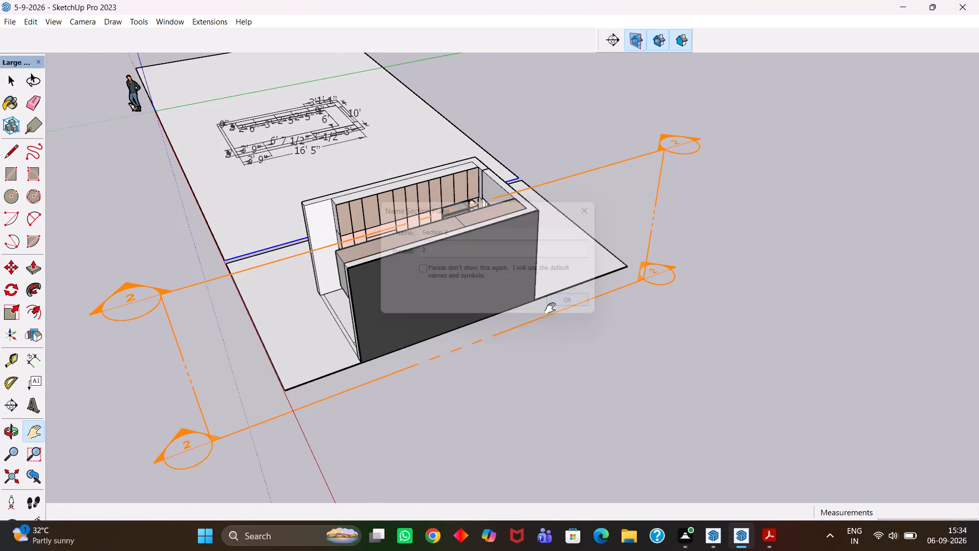
# Move the section plane inward past the wall and tall units so the cut exposes the opposite cabinet run.
pyautogui.click(424, 362)
pyautogui.scroll(2, 422, 366)
pyautogui.press('space')
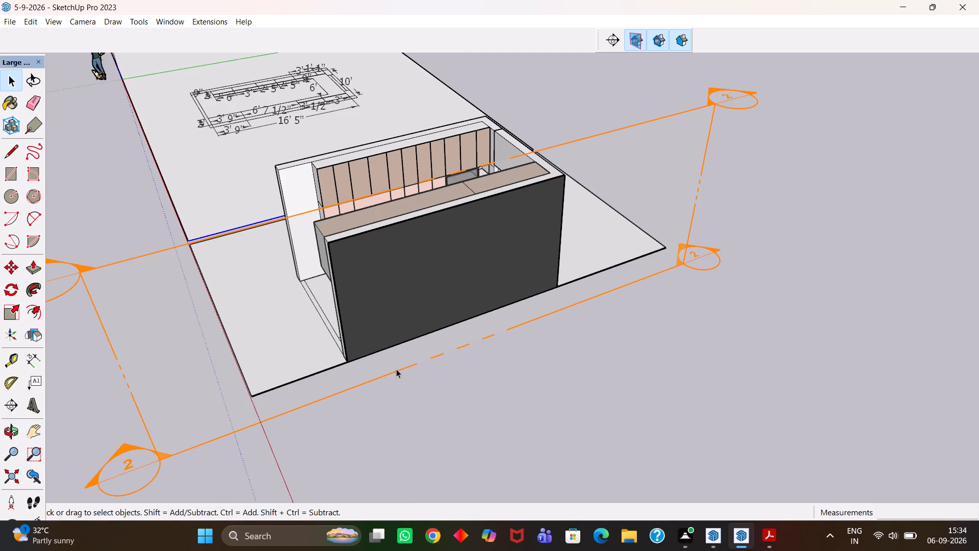
pyautogui.click(398, 370)
pyautogui.press('m')
pyautogui.click(398, 371)
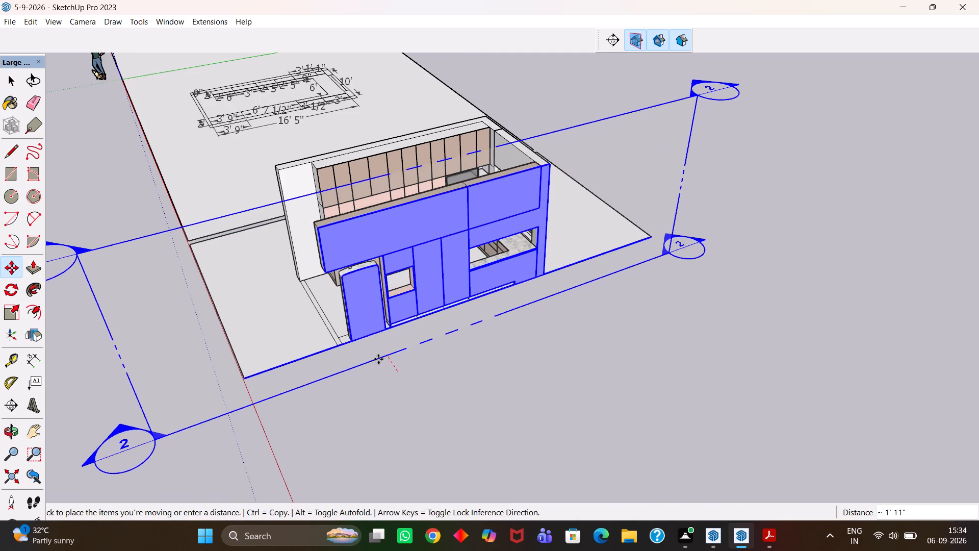
pyautogui.click(373, 350)
pyautogui.scroll(3, 413, 271)
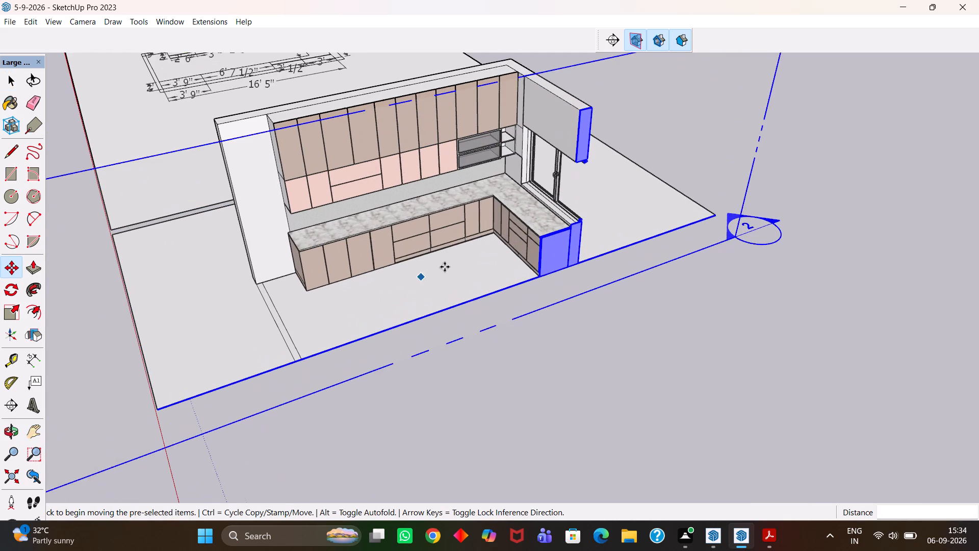
# Hide the section plane symbols and clear the selection, with the cut-open kitchen seen from the front.
pyautogui.click(636, 38)
pyautogui.scroll(3, 431, 252)
pyautogui.moveTo(459, 287); pyautogui.dragTo(366, 247, button='middle')
pyautogui.scroll(1, 403, 270)
pyautogui.press('h')
pyautogui.scroll(-3, 366, 247)
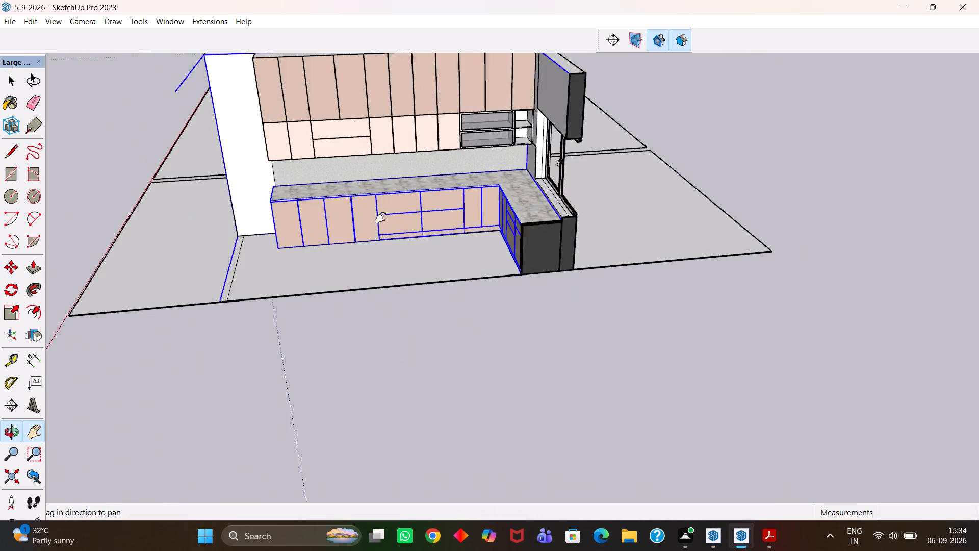
pyautogui.moveTo(385, 213); pyautogui.dragTo(458, 382)
pyautogui.moveTo(469, 390); pyautogui.dragTo(420, 310, button='middle')
pyautogui.scroll(4, 420, 309)
pyautogui.scroll(1, 443, 255)
pyautogui.moveTo(441, 230); pyautogui.dragTo(457, 378)
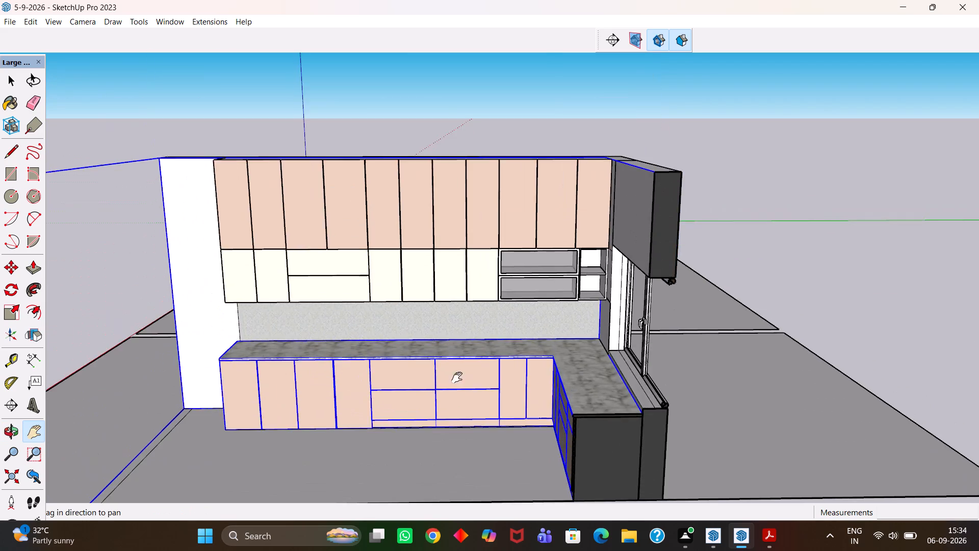
pyautogui.moveTo(457, 378); pyautogui.dragTo(457, 378)
pyautogui.moveTo(462, 386); pyautogui.dragTo(455, 370, button='middle')
pyautogui.press('space')
pyautogui.click(808, 264)
pyautogui.scroll(1, 409, 300)
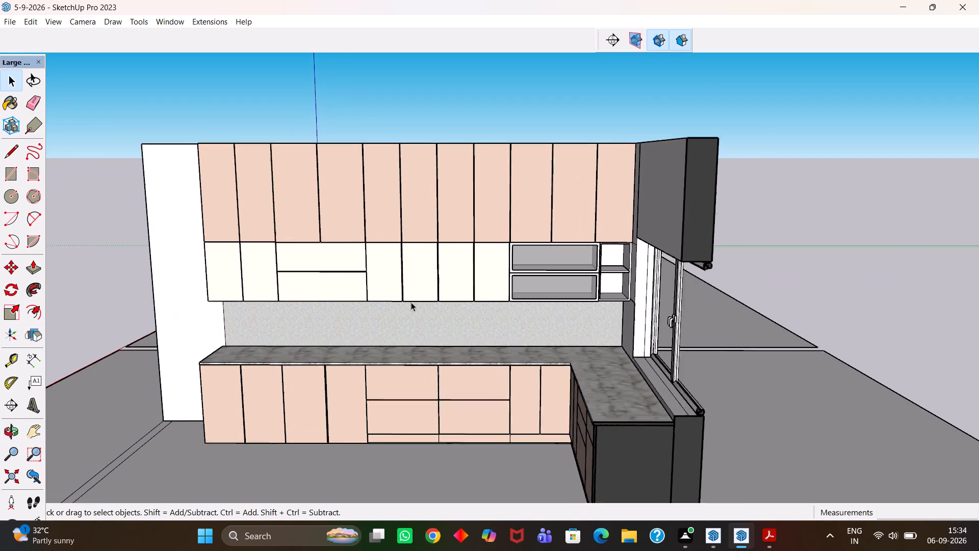
# Examine the exposed cabinet run, countertop and window-side return from the front and from above.
pyautogui.scroll(1, 411, 302)
pyautogui.moveTo(411, 332); pyautogui.dragTo(425, 334, button='middle')
pyautogui.press('h')
pyautogui.scroll(1, 425, 334)
pyautogui.moveTo(413, 336); pyautogui.dragTo(484, 364)
pyautogui.moveTo(486, 371); pyautogui.dragTo(476, 356, button='middle')
pyautogui.middleClick(476, 356)
pyautogui.scroll(1, 476, 356)
pyautogui.moveTo(479, 363); pyautogui.dragTo(475, 339)
pyautogui.click(480, 361)
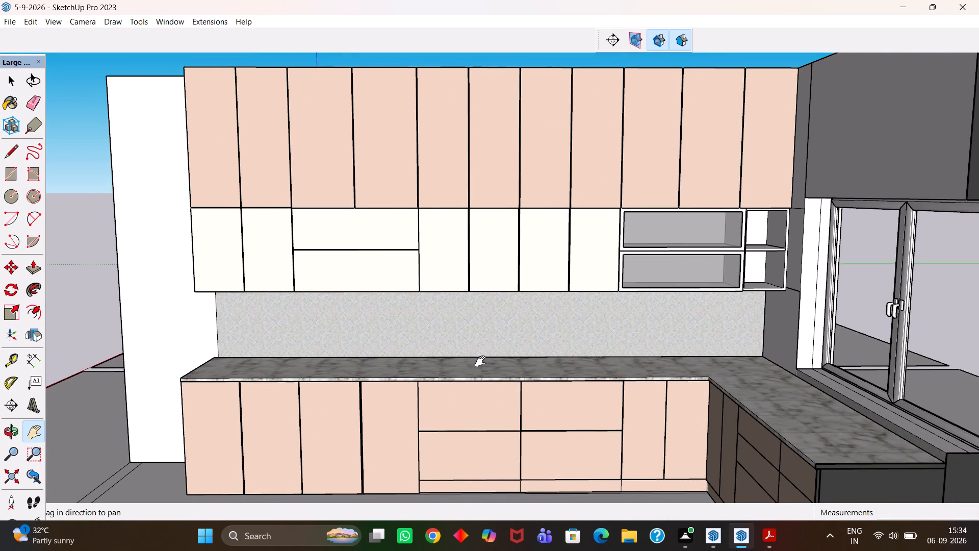
pyautogui.moveTo(476, 377); pyautogui.dragTo(457, 374, button='middle')
pyautogui.scroll(1, 457, 373)
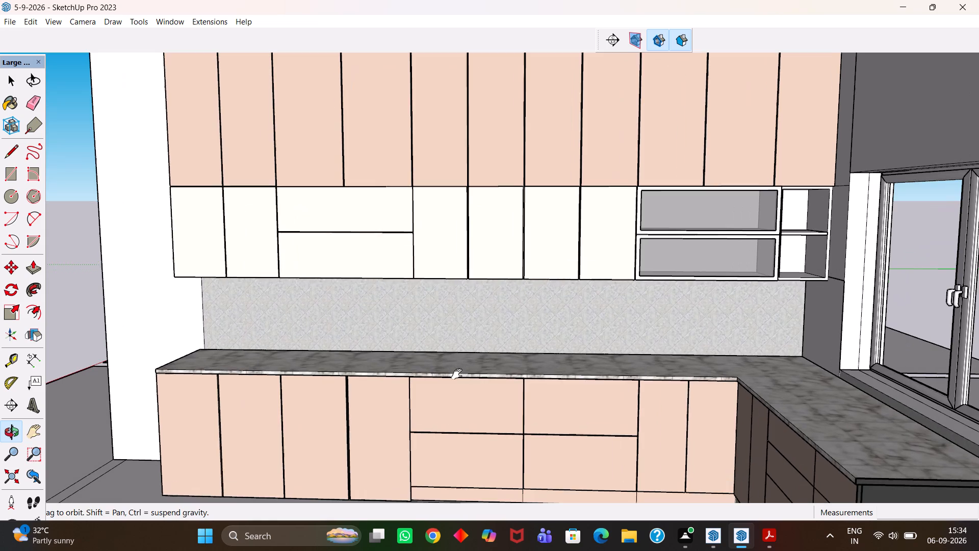
pyautogui.scroll(-4, 463, 373)
pyautogui.moveTo(477, 373); pyautogui.dragTo(454, 292)
pyautogui.moveTo(424, 322); pyautogui.dragTo(465, 438, button='middle')
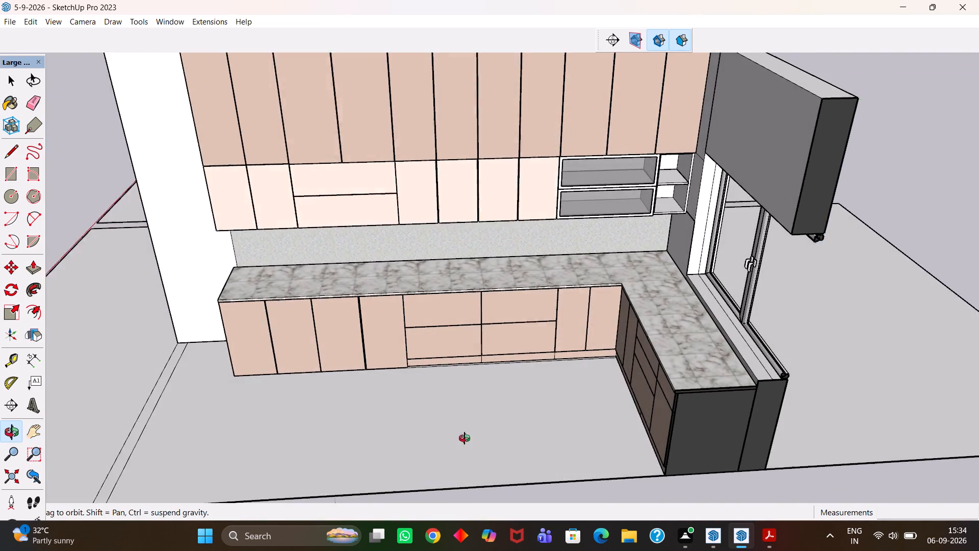
pyautogui.moveTo(465, 438); pyautogui.dragTo(470, 447, button='middle')
# Move the section cut slightly back outward so more of the window-side counter is included, and release the section plane selection.
pyautogui.scroll(1, 475, 447)
pyautogui.moveTo(476, 447); pyautogui.dragTo(472, 370)
pyautogui.moveTo(447, 403); pyautogui.dragTo(447, 411, button='middle')
pyautogui.scroll(1, 458, 437)
pyautogui.press('space')
pyautogui.click(445, 414)
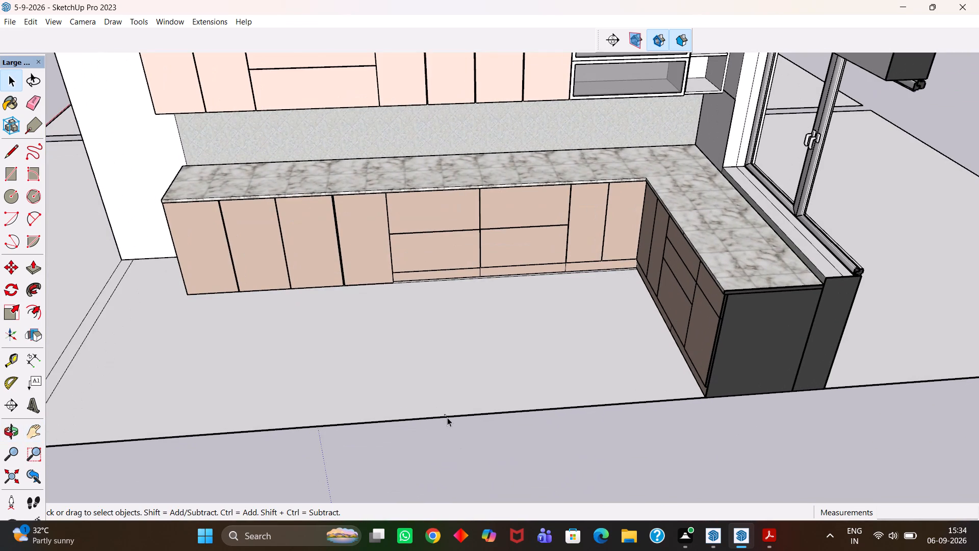
pyautogui.click(447, 417)
pyautogui.press('m')
pyautogui.click(447, 417)
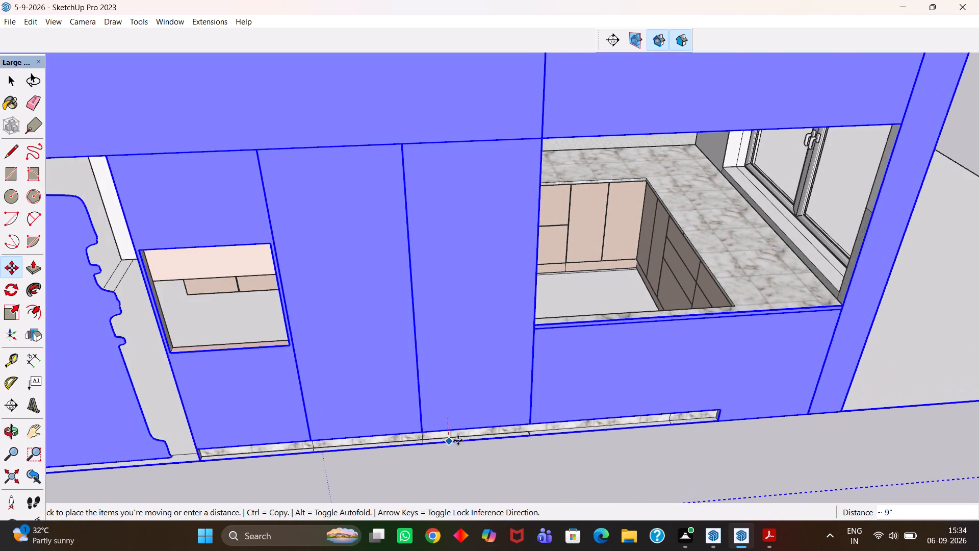
pyautogui.click(455, 434)
pyautogui.press('space')
pyautogui.click(579, 381)
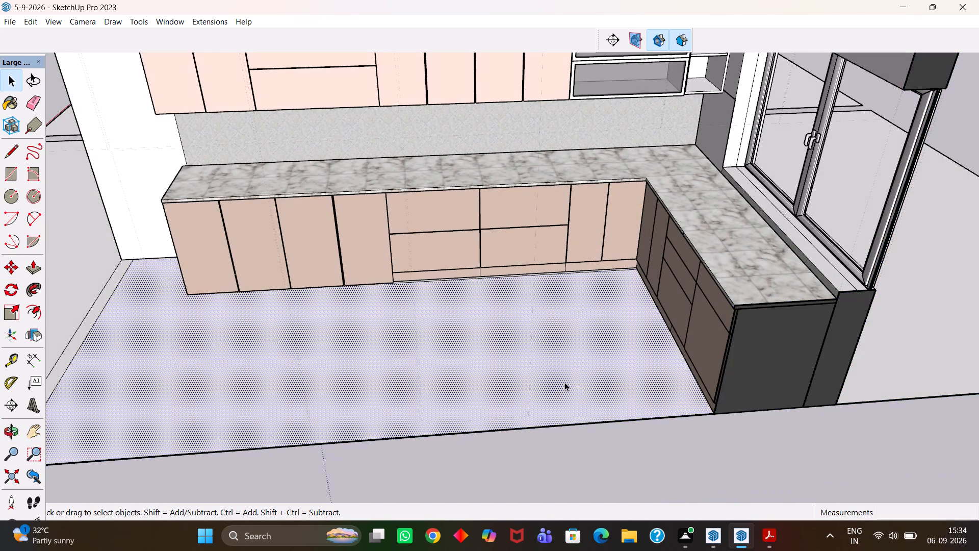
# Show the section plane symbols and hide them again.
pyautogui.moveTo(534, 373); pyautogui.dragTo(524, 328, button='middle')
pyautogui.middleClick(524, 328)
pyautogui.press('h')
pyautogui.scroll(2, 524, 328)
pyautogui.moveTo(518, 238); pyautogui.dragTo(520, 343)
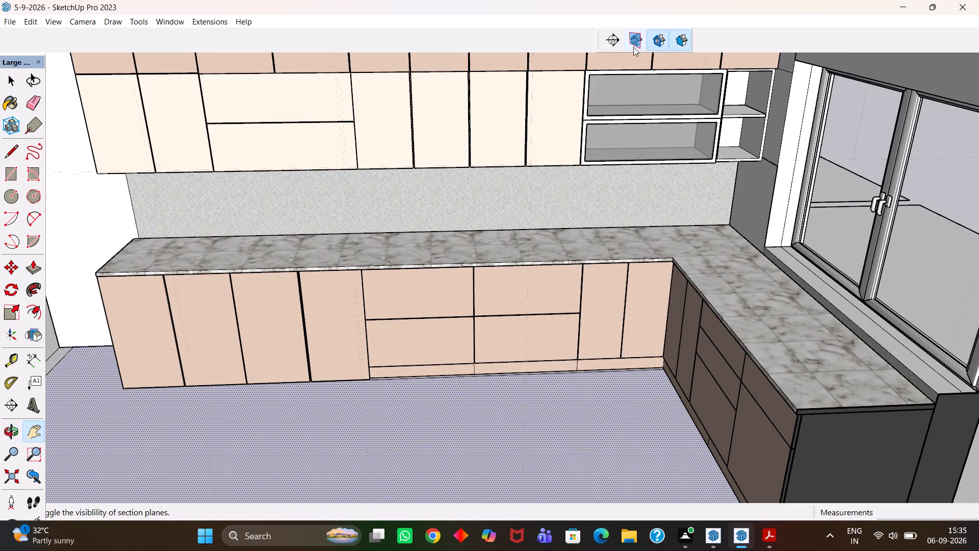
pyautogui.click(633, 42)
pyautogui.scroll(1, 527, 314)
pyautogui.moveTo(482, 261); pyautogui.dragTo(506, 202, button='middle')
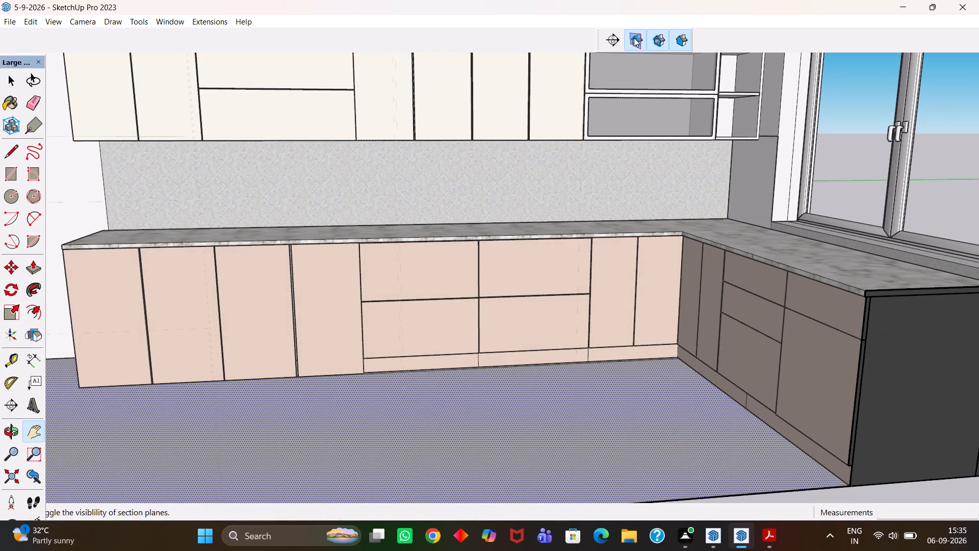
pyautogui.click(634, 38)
# Frame the sectioned kitchen's long cabinet run and window-side counter, and print it with Microsoft Print to PDF, saved as 5-9-3.
pyautogui.moveTo(545, 222); pyautogui.dragTo(517, 222, button='middle')
pyautogui.middleClick(516, 222)
pyautogui.press('h')
pyautogui.moveTo(461, 192); pyautogui.dragTo(499, 285)
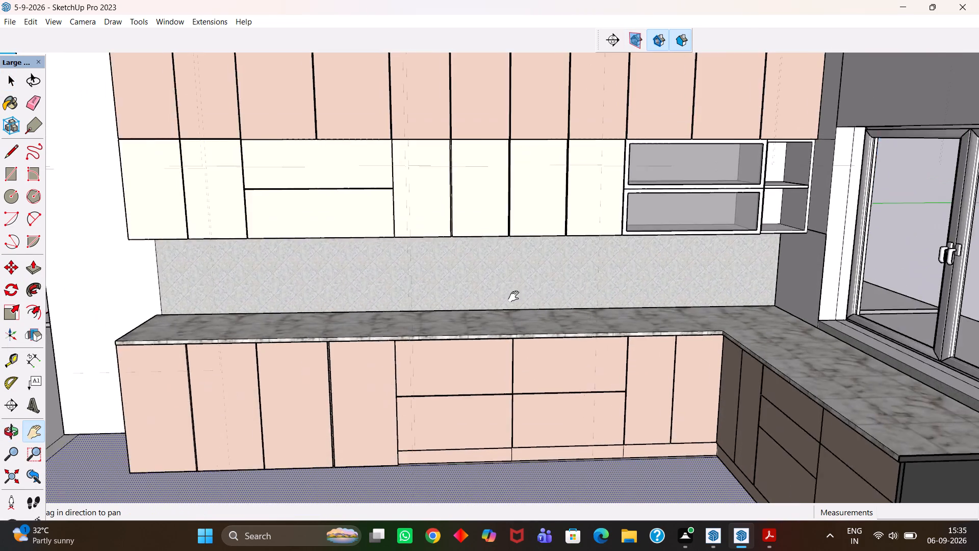
pyautogui.scroll(-3, 527, 297)
pyautogui.moveTo(550, 309); pyautogui.dragTo(527, 287, button='middle')
pyautogui.scroll(2, 527, 287)
pyautogui.moveTo(526, 305); pyautogui.dragTo(517, 279, button='middle')
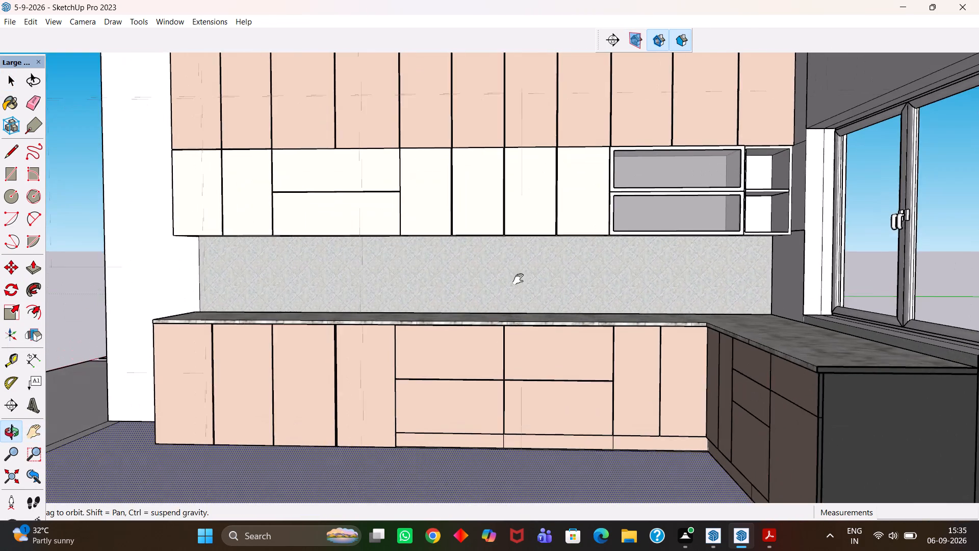
pyautogui.moveTo(522, 281); pyautogui.dragTo(484, 321)
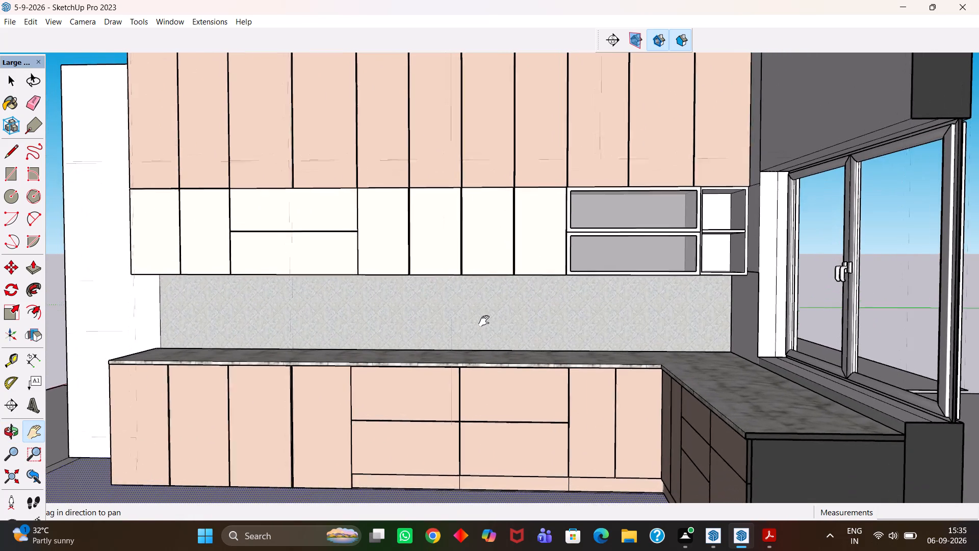
pyautogui.moveTo(484, 321); pyautogui.dragTo(484, 322)
pyautogui.scroll(-2, 484, 322)
pyautogui.moveTo(482, 319); pyautogui.dragTo(477, 329, button='middle')
pyautogui.middleClick(477, 329)
pyautogui.scroll(1, 477, 329)
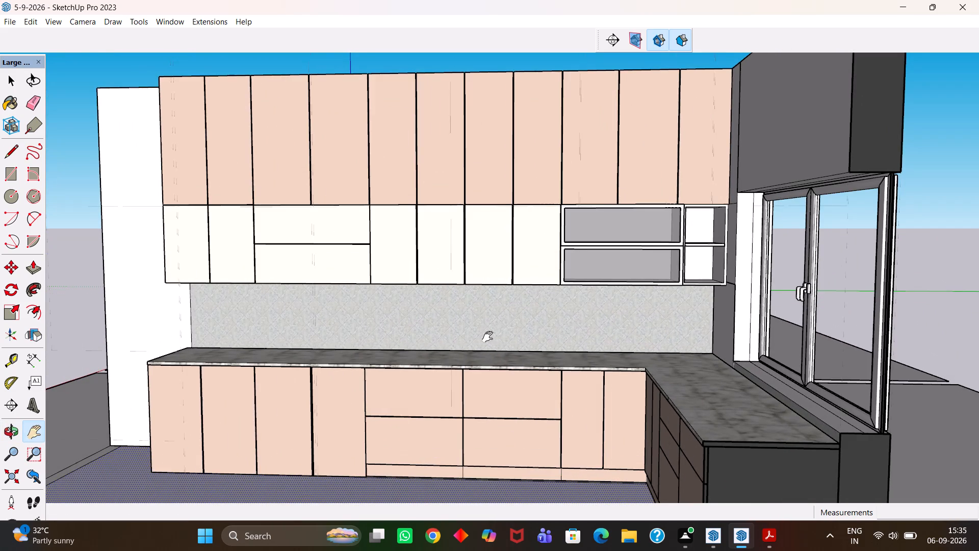
pyautogui.moveTo(499, 346); pyautogui.dragTo(508, 356, button='middle')
pyautogui.moveTo(509, 356); pyautogui.dragTo(516, 337)
pyautogui.moveTo(513, 354); pyautogui.dragTo(522, 367, button='middle')
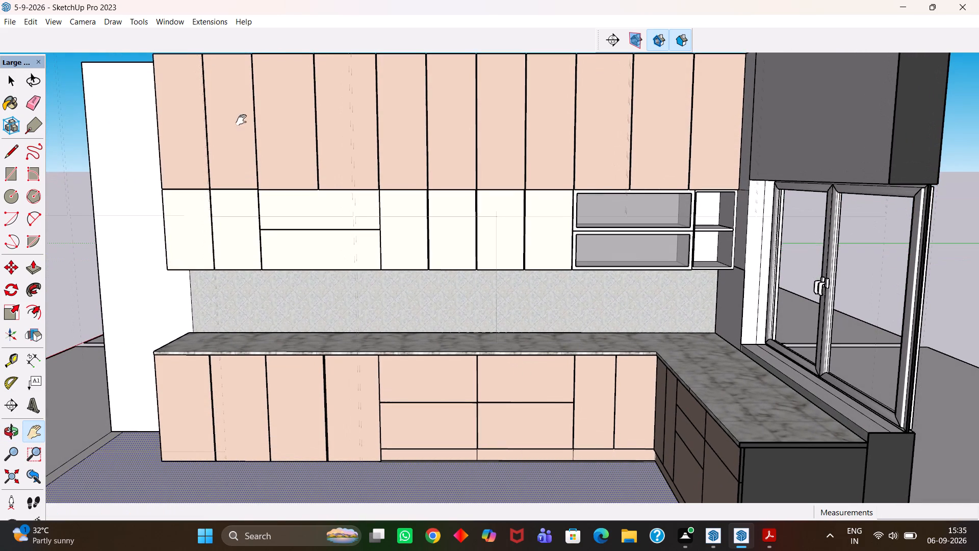
pyautogui.click(5, 21)
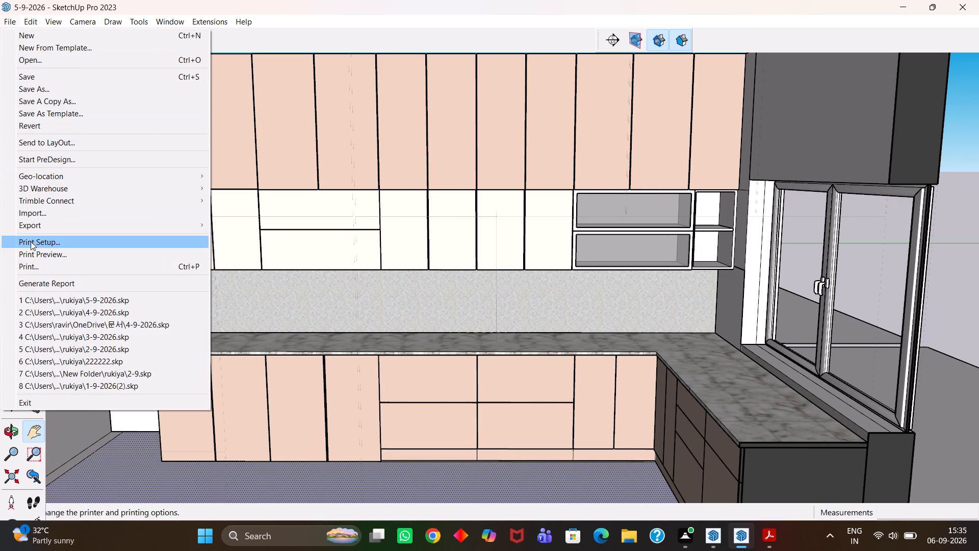
pyautogui.click(34, 269)
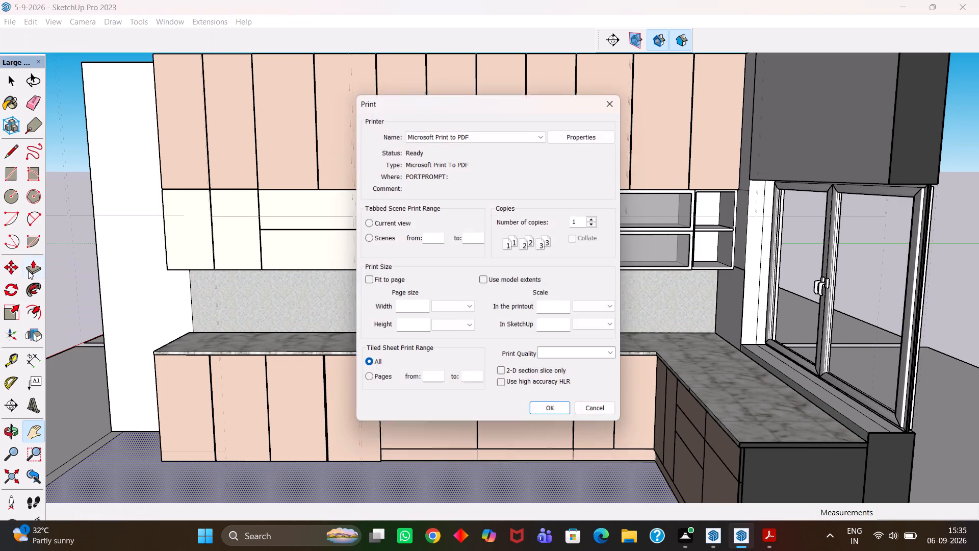
pyautogui.click(551, 413)
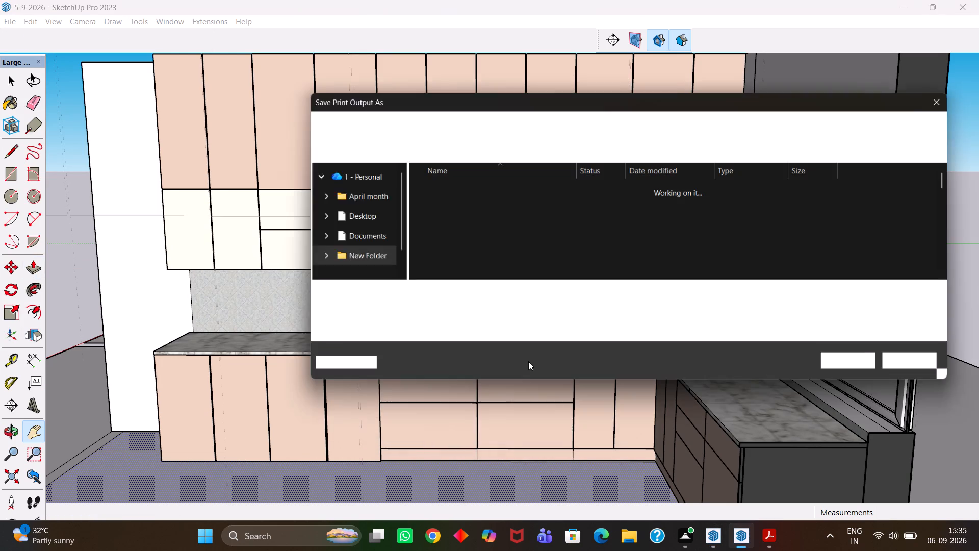
pyautogui.write('5-9-')
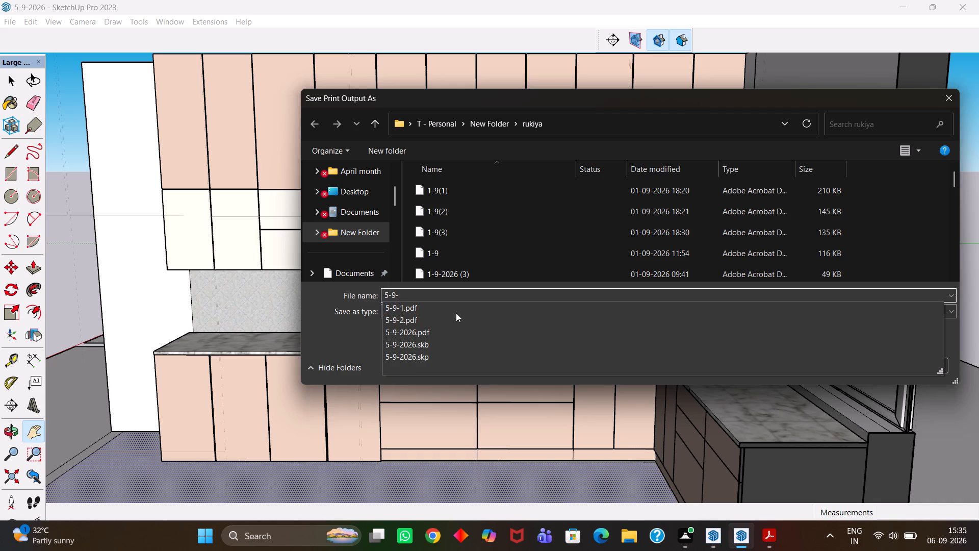
pyautogui.press('3')
pyautogui.press('BackSpace')
pyautogui.press('3')
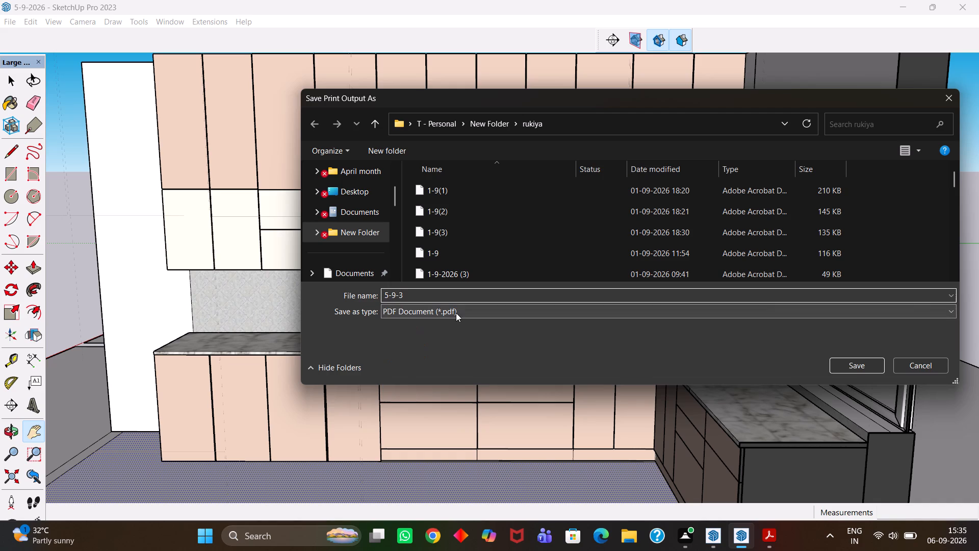
pyautogui.press('Return')
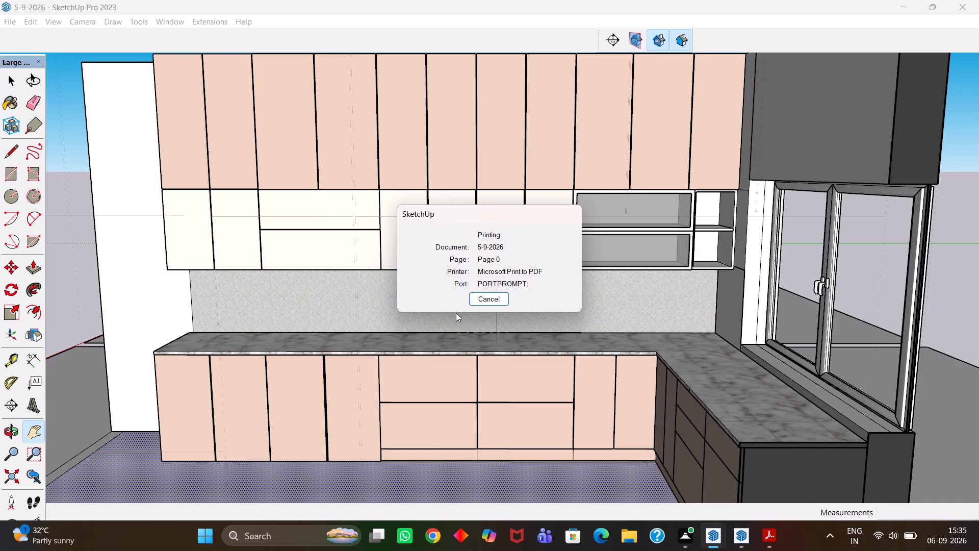
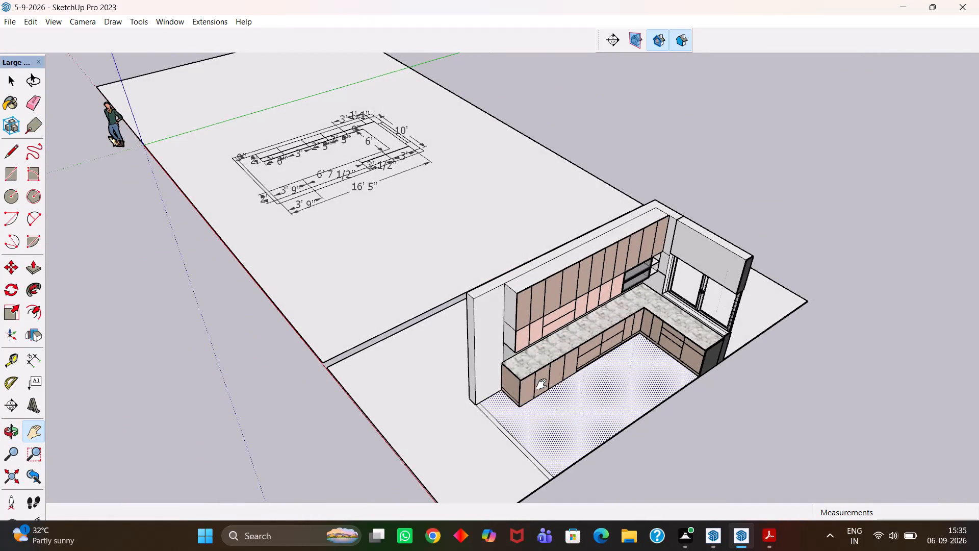
# Move the section plane 5' outward from the kitchen along the red axis, and delete it.
pyautogui.scroll(-4, 571, 399)
pyautogui.press('h')
pyautogui.moveTo(586, 410); pyautogui.dragTo(510, 338)
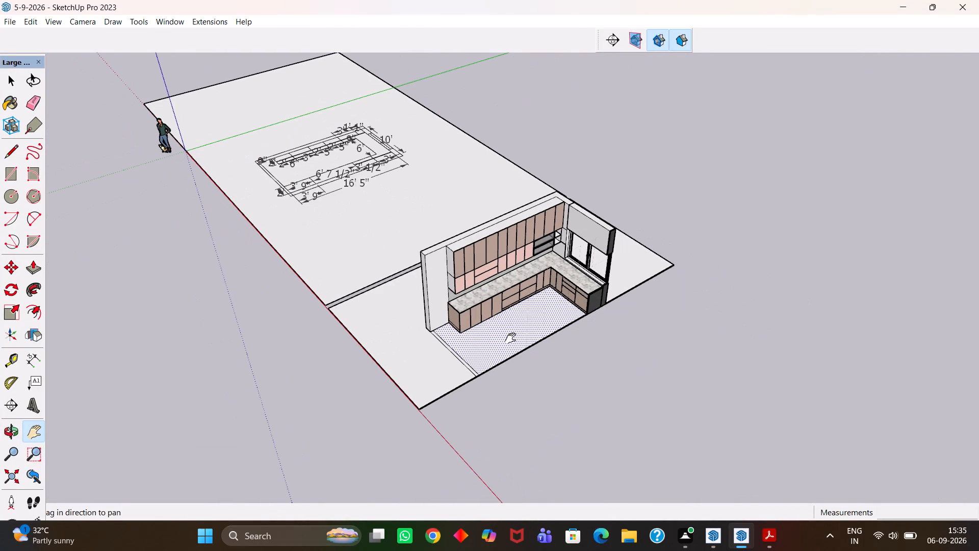
pyautogui.press('space')
pyautogui.click(451, 395)
pyautogui.press('m')
pyautogui.click(449, 392)
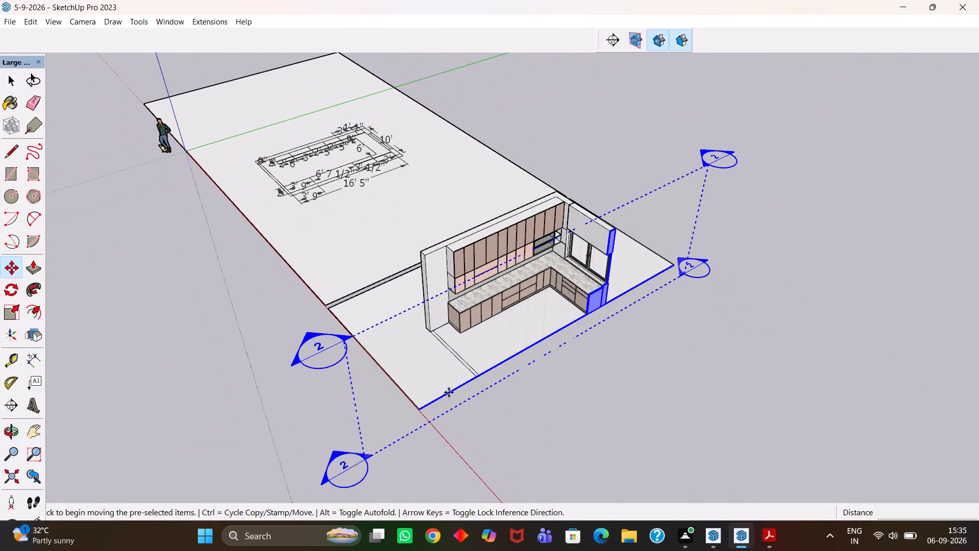
pyautogui.press('Return')
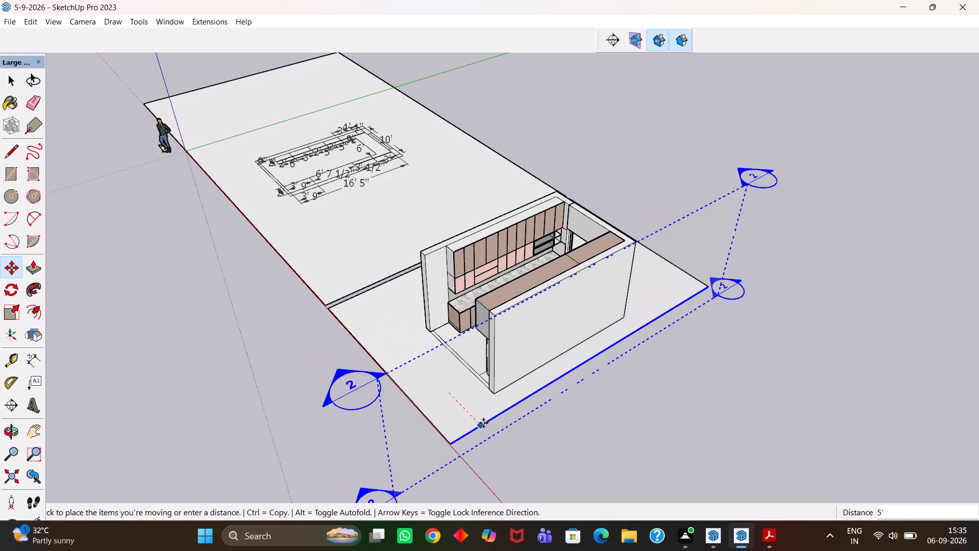
pyautogui.press('Return')
pyautogui.press('Delete')
# Examine the uncut kitchen model and the dimensioned floor plan beside it from above.
pyautogui.scroll(-4, 504, 406)
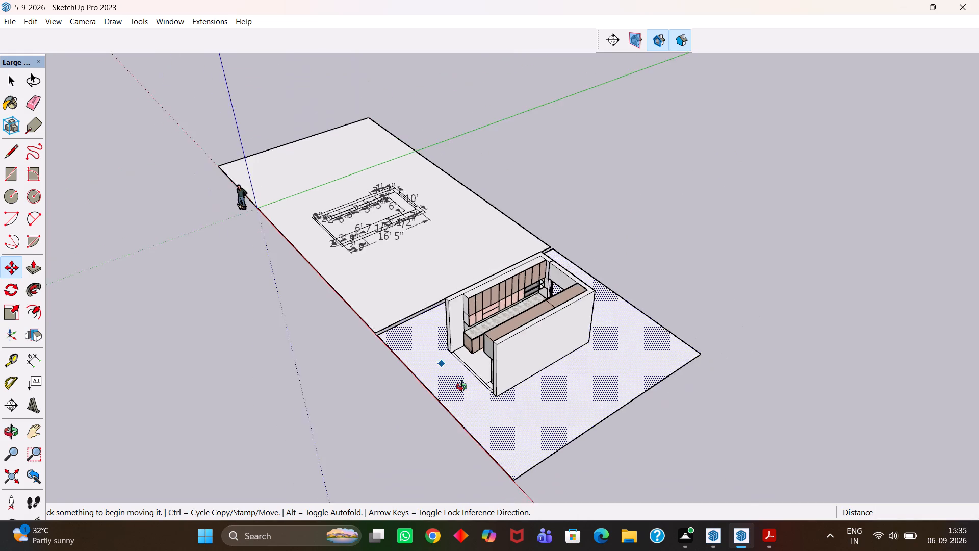
pyautogui.moveTo(443, 366); pyautogui.dragTo(620, 440, button='middle')
pyautogui.scroll(5, 625, 431)
pyautogui.scroll(-4, 594, 377)
pyautogui.scroll(1, 576, 379)
pyautogui.moveTo(574, 380); pyautogui.dragTo(626, 408, button='middle')
pyautogui.press('h')
pyautogui.scroll(5, 620, 403)
pyautogui.moveTo(590, 290); pyautogui.dragTo(590, 302, button='middle')
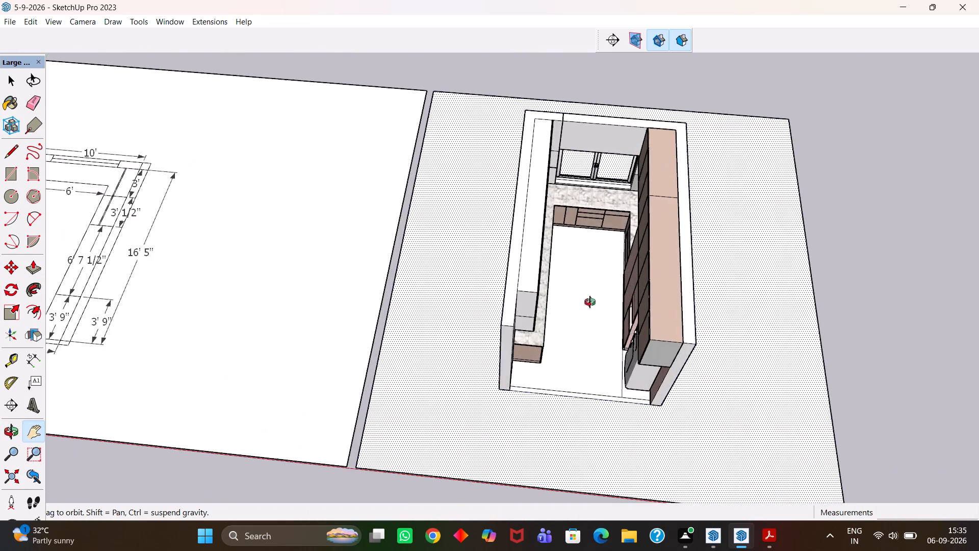
pyautogui.moveTo(590, 302); pyautogui.dragTo(602, 440, button='middle')
pyautogui.scroll(3, 586, 436)
pyautogui.press('h')
pyautogui.scroll(-9, 602, 440)
pyautogui.press('h')
pyautogui.moveTo(589, 427); pyautogui.dragTo(591, 347, button='middle')
pyautogui.scroll(1, 589, 377)
pyautogui.scroll(-3, 591, 347)
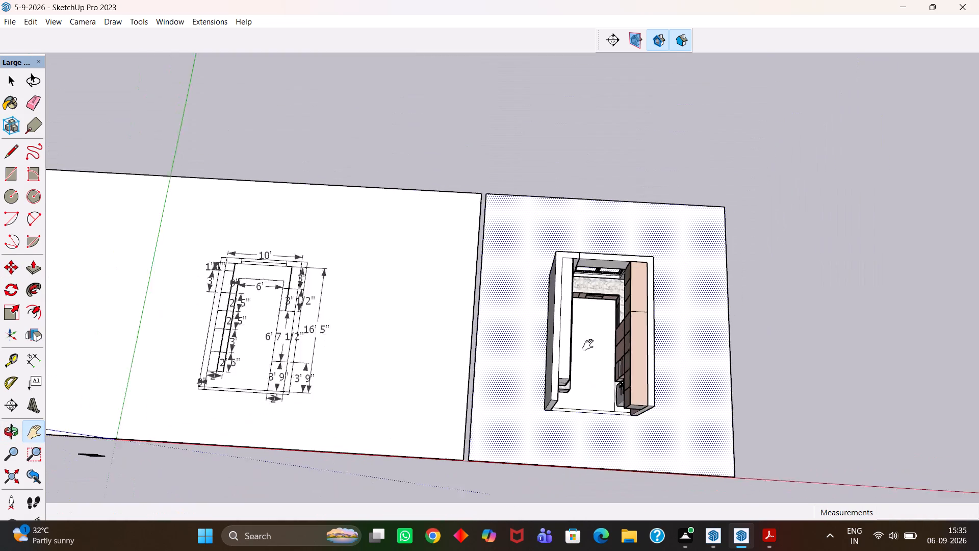
pyautogui.scroll(-2, 588, 345)
pyautogui.moveTo(493, 320); pyautogui.dragTo(639, 355, button='middle')
pyautogui.scroll(4, 513, 339)
pyautogui.scroll(-4, 517, 363)
pyautogui.scroll(2, 647, 390)
pyautogui.moveTo(647, 390); pyautogui.dragTo(488, 370, button='middle')
pyautogui.scroll(2, 488, 371)
pyautogui.moveTo(442, 347); pyautogui.dragTo(504, 358)
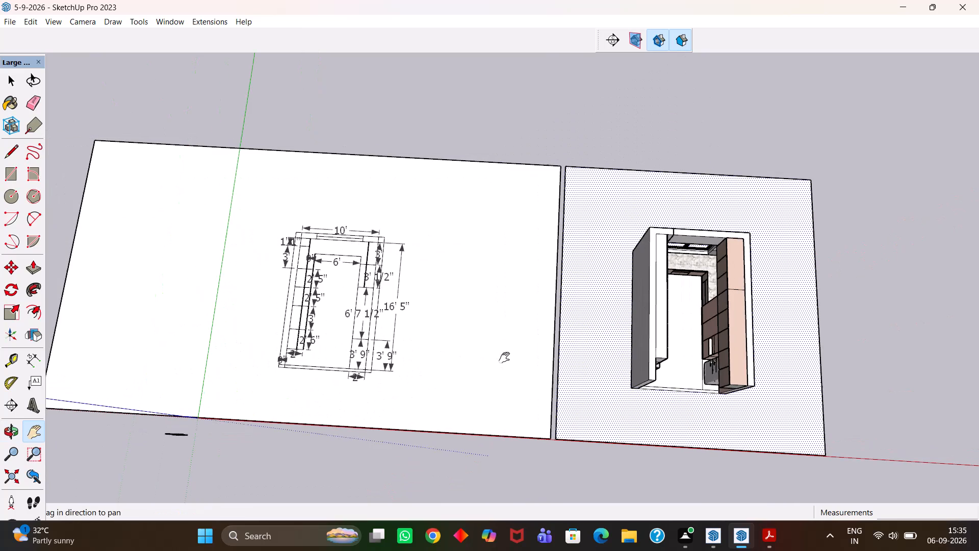
# Save the kitchen model under its existing file name.
pyautogui.hotkey('ctrl', 's')
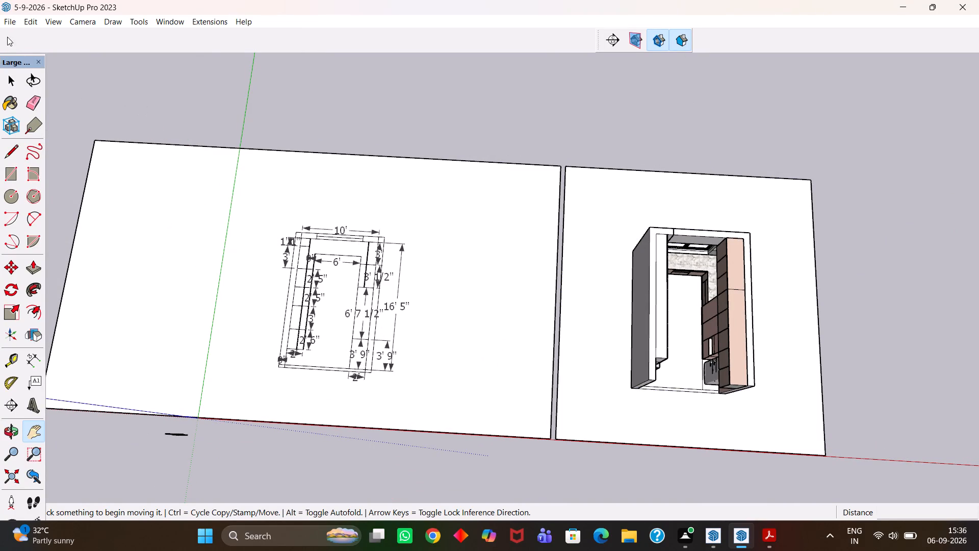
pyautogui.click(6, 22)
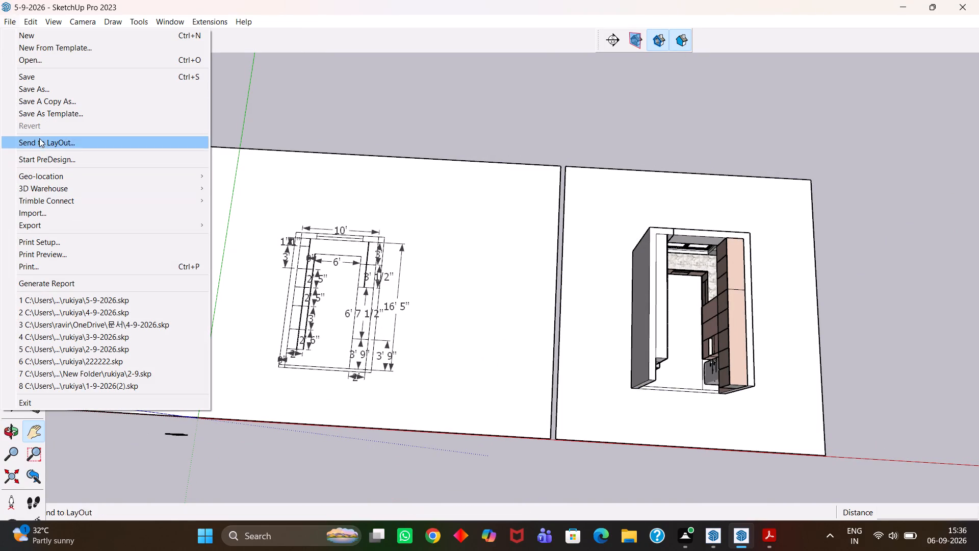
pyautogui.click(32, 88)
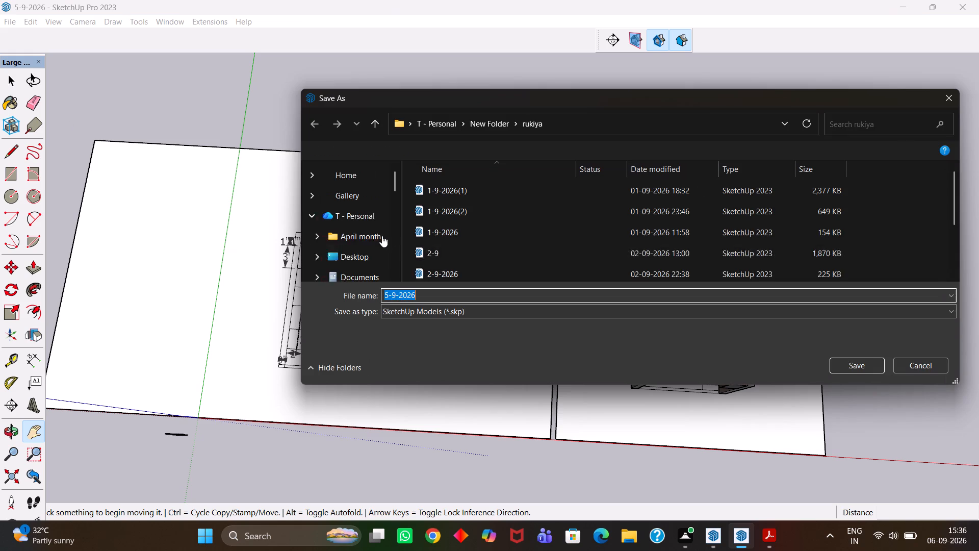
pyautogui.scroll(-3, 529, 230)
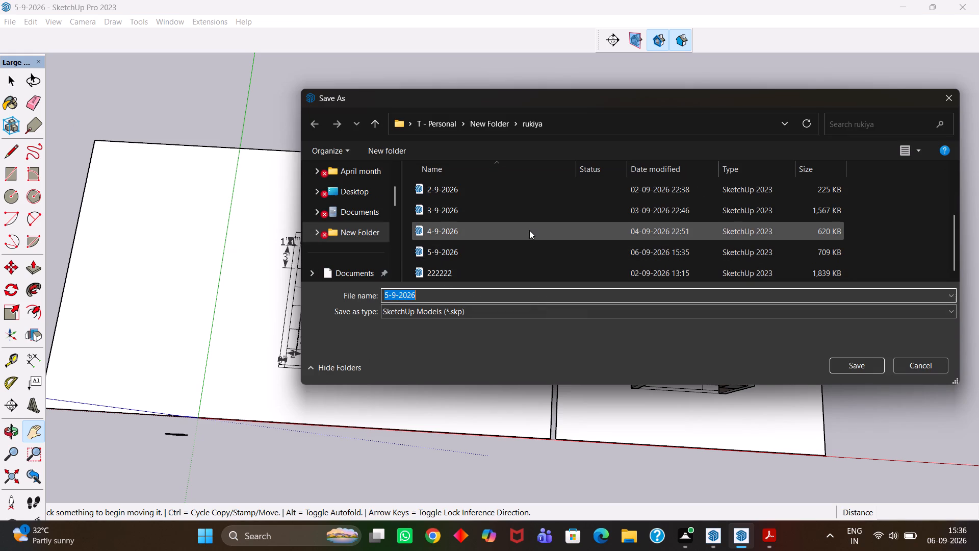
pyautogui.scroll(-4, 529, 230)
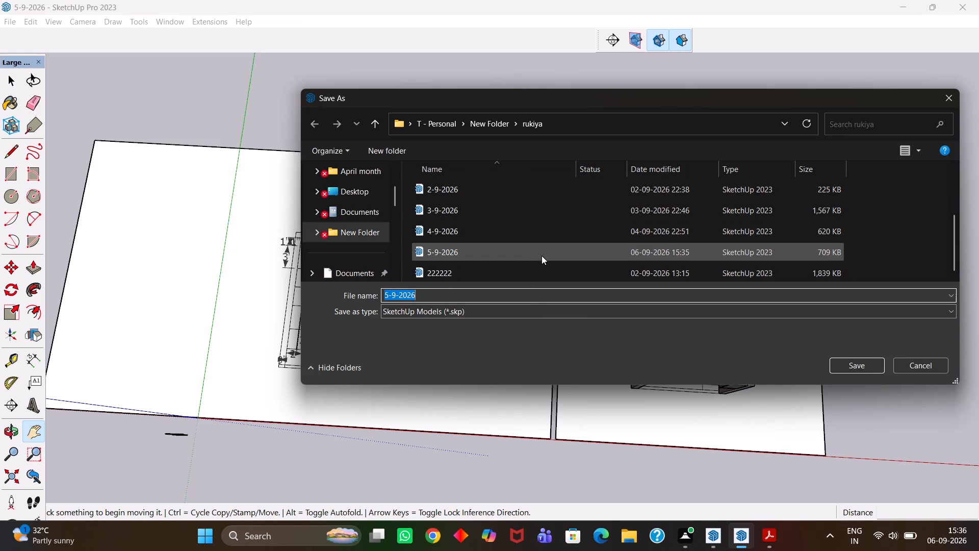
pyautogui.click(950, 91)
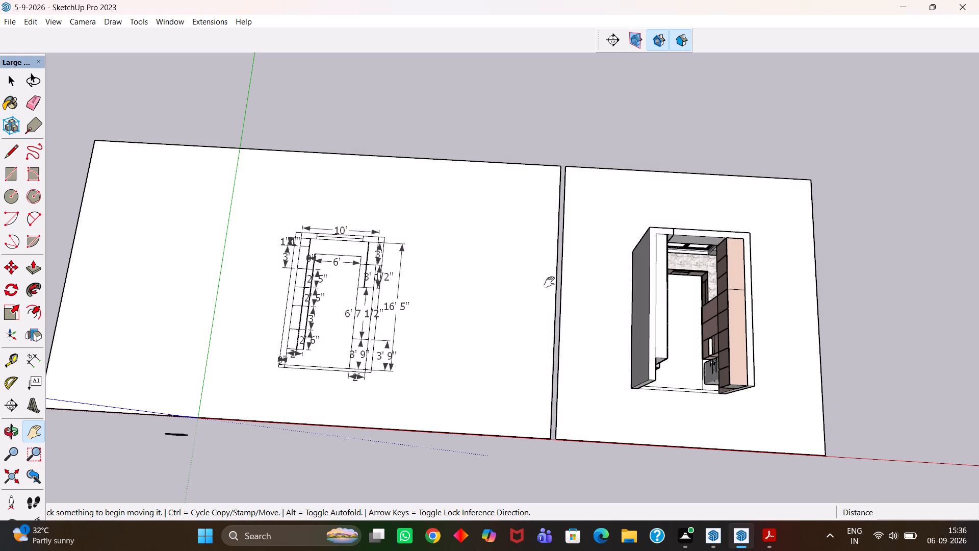
# Save the model again in its current file.
pyautogui.hotkey('ctrl', 's')
# Examine the dimensioned kitchen floor plan from several angles, including the wall, counter and cabinet dimensions.
pyautogui.scroll(2, 529, 303)
pyautogui.scroll(-4, 529, 303)
pyautogui.moveTo(484, 305); pyautogui.dragTo(493, 317, button='middle')
pyautogui.scroll(4, 493, 317)
pyautogui.moveTo(341, 319); pyautogui.dragTo(463, 317)
pyautogui.scroll(-3, 428, 318)
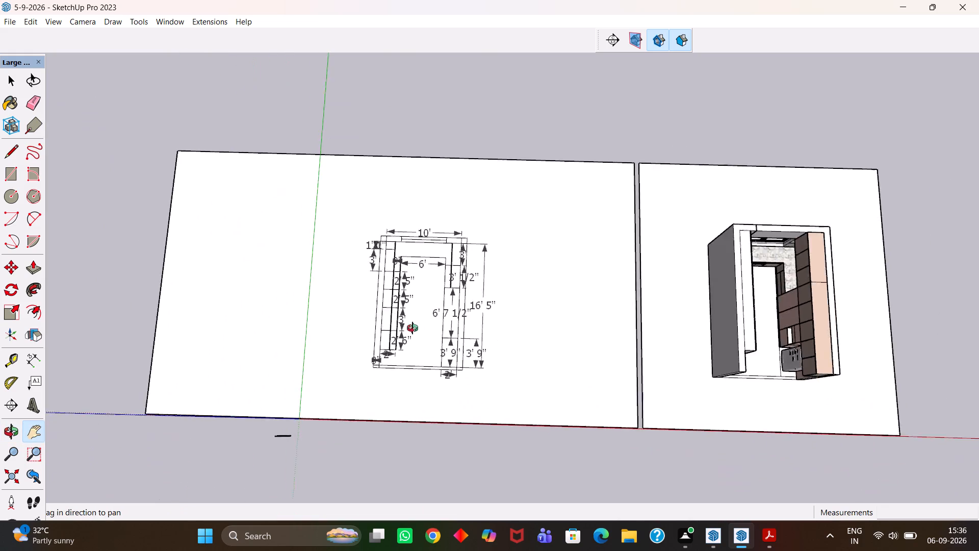
pyautogui.scroll(8, 408, 322)
pyautogui.middleClick(410, 325)
pyautogui.scroll(-3, 414, 330)
pyautogui.scroll(1, 390, 317)
pyautogui.moveTo(390, 317); pyautogui.dragTo(365, 310, button='middle')
pyautogui.scroll(4, 425, 353)
pyautogui.scroll(-5, 360, 309)
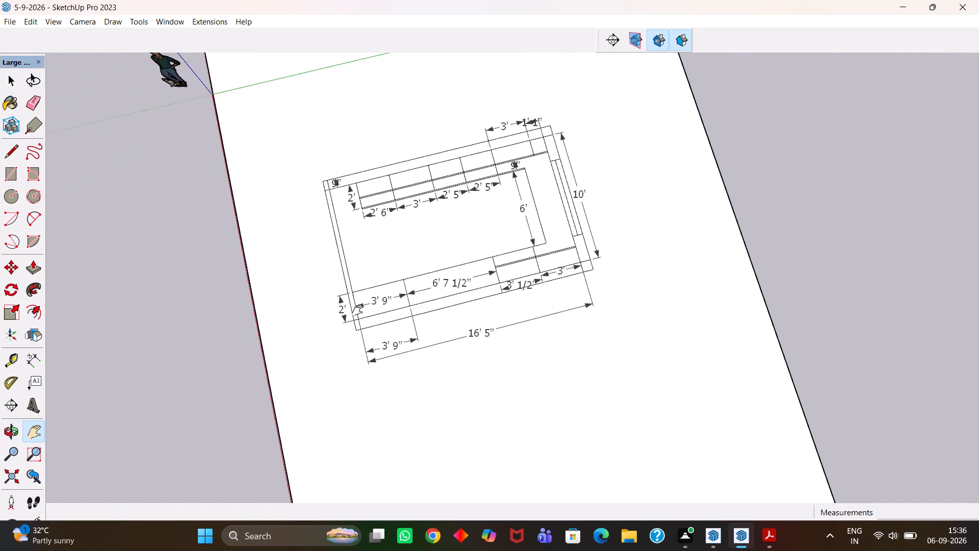
pyautogui.scroll(-6, 357, 310)
pyautogui.scroll(1, 298, 315)
pyautogui.moveTo(298, 315); pyautogui.dragTo(650, 282, button='middle')
pyautogui.scroll(-7, 650, 282)
pyautogui.scroll(5, 598, 304)
pyautogui.moveTo(483, 304); pyautogui.dragTo(561, 312, button='middle')
pyautogui.scroll(4, 511, 313)
pyautogui.moveTo(568, 299); pyautogui.dragTo(407, 292)
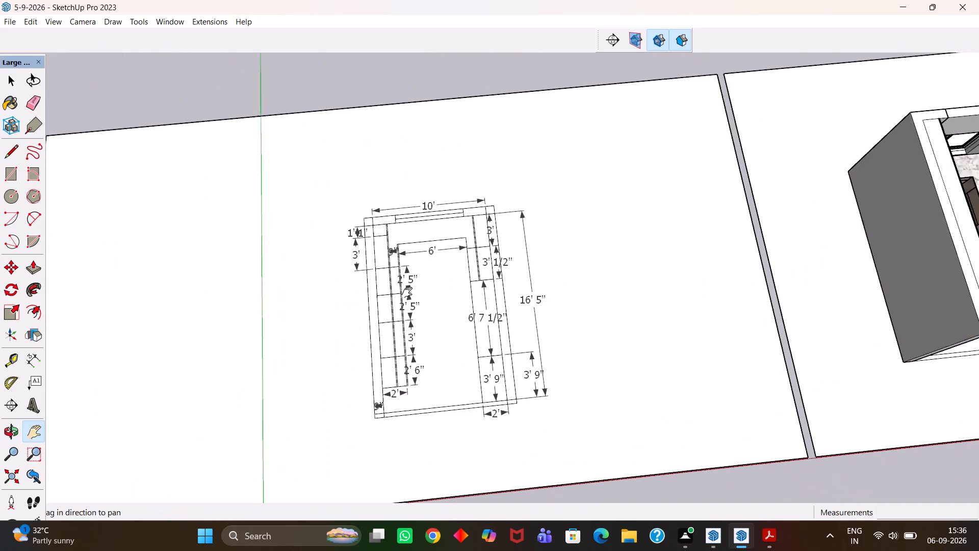
pyautogui.moveTo(407, 292); pyautogui.dragTo(378, 289)
# Examine the 3D kitchen from above and from the open end, including its cabinets, countertop, window and refrigerator.
pyautogui.scroll(-5, 387, 291)
pyautogui.moveTo(671, 316); pyautogui.dragTo(517, 340)
pyautogui.scroll(14, 477, 279)
pyautogui.scroll(-7, 473, 285)
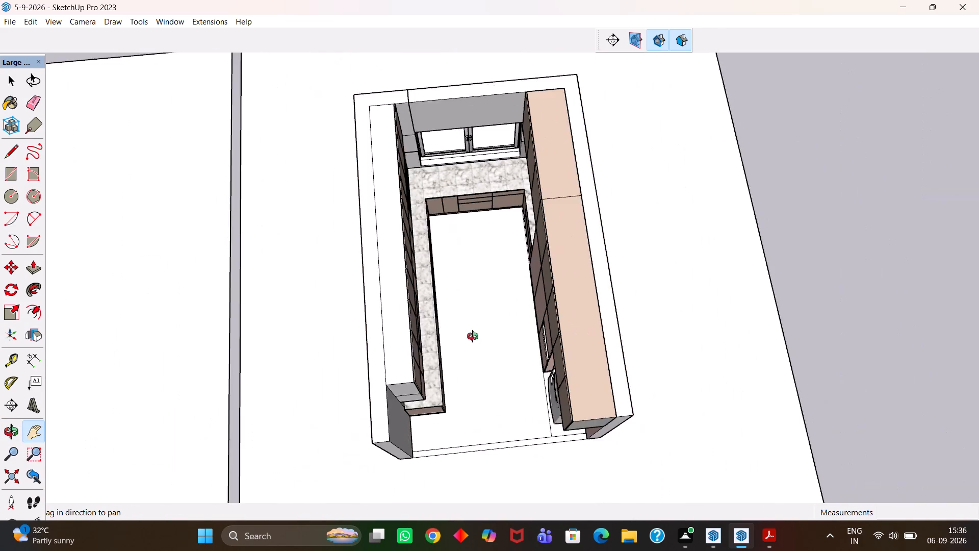
pyautogui.moveTo(473, 336); pyautogui.dragTo(437, 171, button='middle')
pyautogui.scroll(1, 473, 336)
pyautogui.scroll(5, 437, 171)
pyautogui.scroll(-8, 437, 171)
pyautogui.moveTo(446, 284); pyautogui.dragTo(452, 143, button='middle')
pyautogui.middleClick(452, 130)
pyautogui.scroll(5, 452, 130)
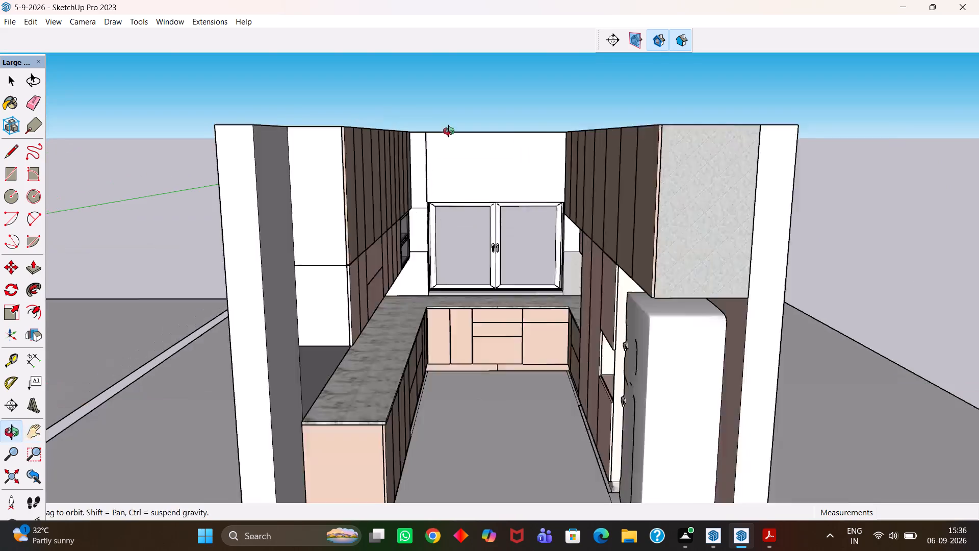
pyautogui.scroll(1, 449, 131)
pyautogui.scroll(-7, 446, 143)
pyautogui.moveTo(459, 194); pyautogui.dragTo(403, 269, button='middle')
pyautogui.scroll(2, 504, 303)
pyautogui.scroll(1, 473, 274)
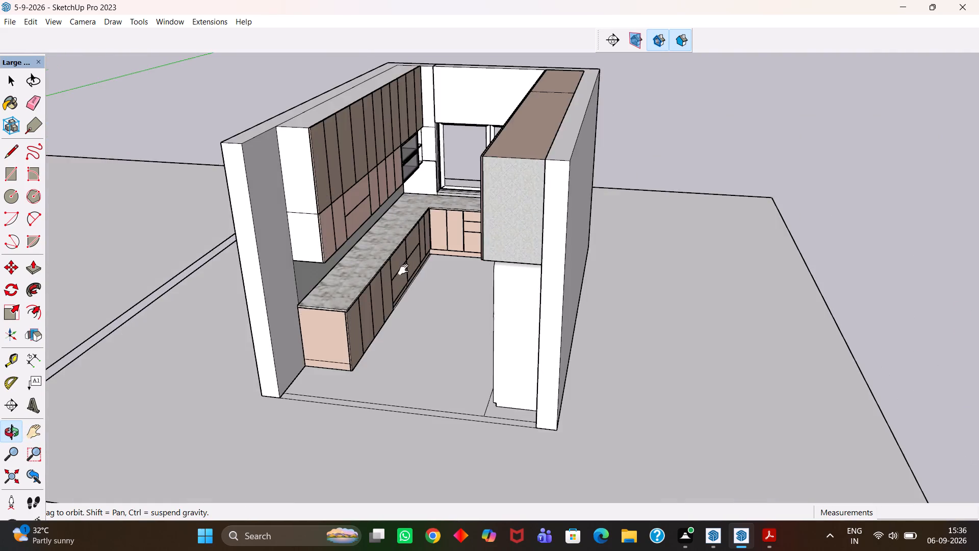
pyautogui.moveTo(403, 269); pyautogui.dragTo(403, 269, button='middle')
pyautogui.scroll(4, 442, 285)
pyautogui.scroll(-4, 443, 284)
pyautogui.scroll(1, 440, 287)
pyautogui.moveTo(440, 287); pyautogui.dragTo(466, 315, button='middle')
pyautogui.scroll(1, 466, 315)
# Save the reviewed kitchen model in its current file.
pyautogui.hotkey('ctrl', 's')
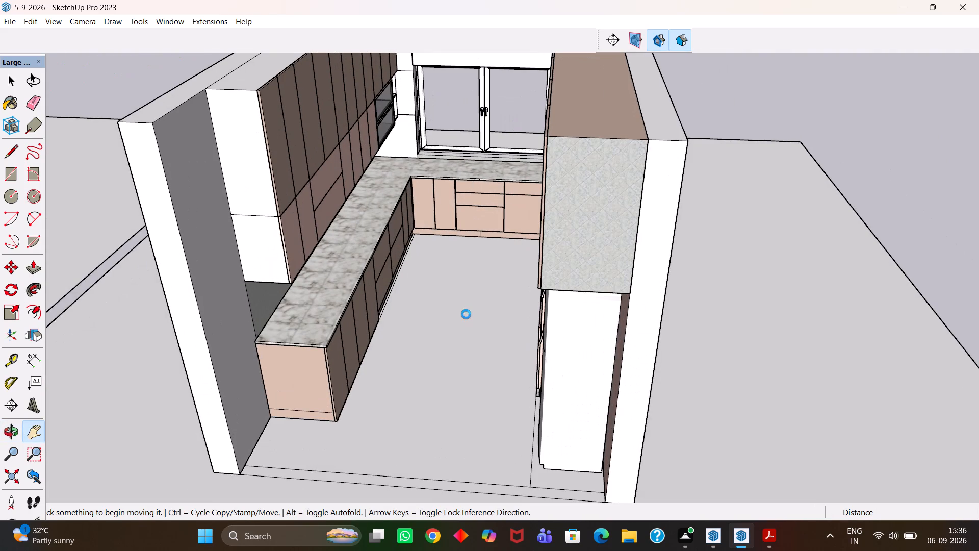
pyautogui.hotkey('ctrl', 's')
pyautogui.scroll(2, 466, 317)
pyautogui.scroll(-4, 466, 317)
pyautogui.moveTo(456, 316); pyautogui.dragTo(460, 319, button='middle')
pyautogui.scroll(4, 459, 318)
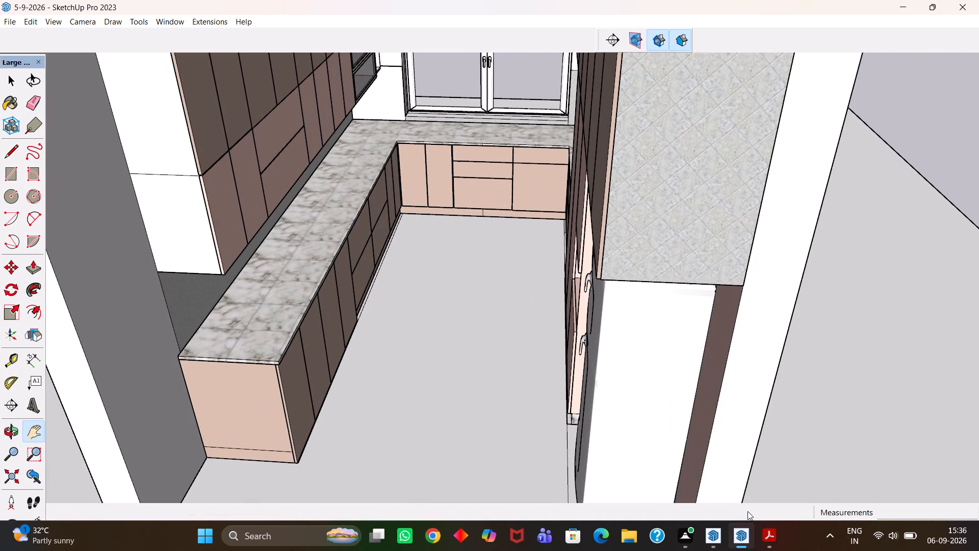